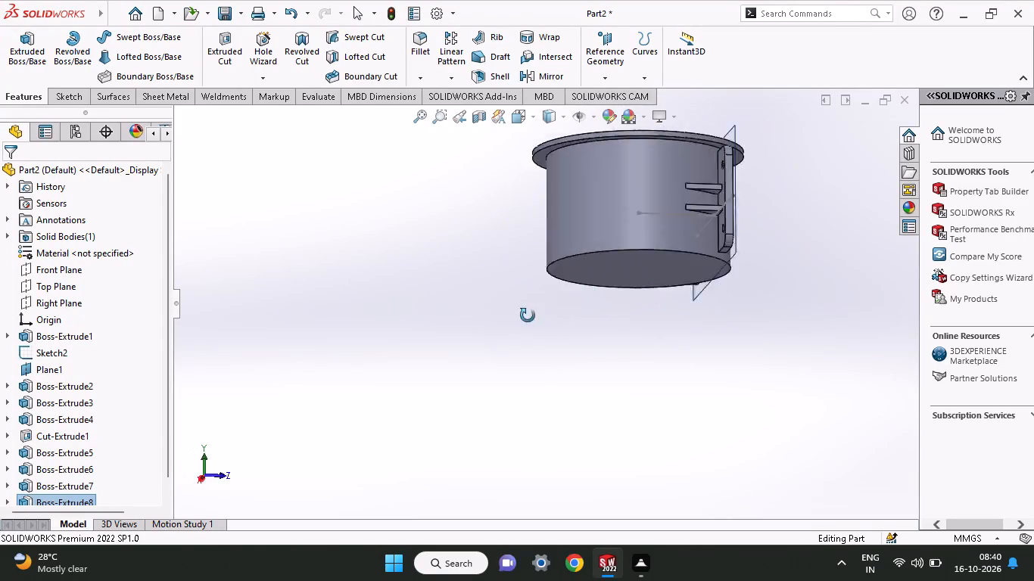
# Sketch an 18 mm diameter circle centred on the origin on the cylinder's inner end face.
pyautogui.moveTo(730, 303); pyautogui.dragTo(717, 458, button='middle')
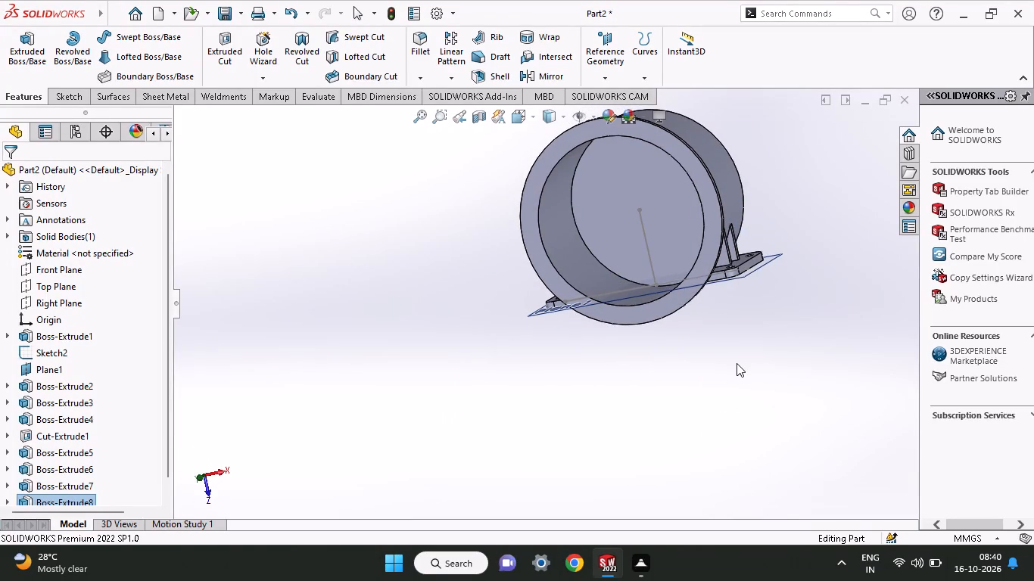
pyautogui.moveTo(698, 278); pyautogui.dragTo(730, 310, button='middle')
pyautogui.click(672, 205)
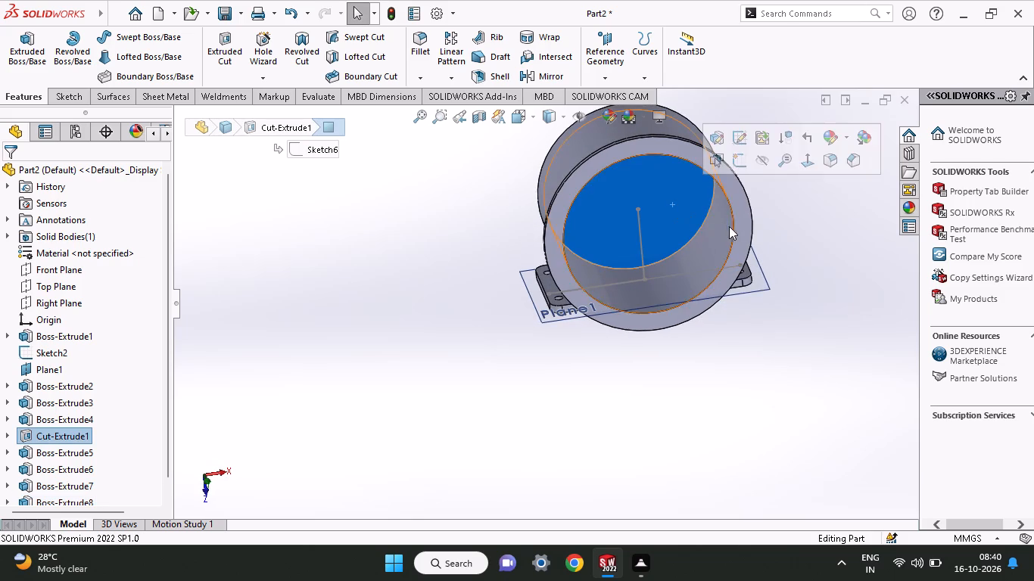
pyautogui.click(746, 166)
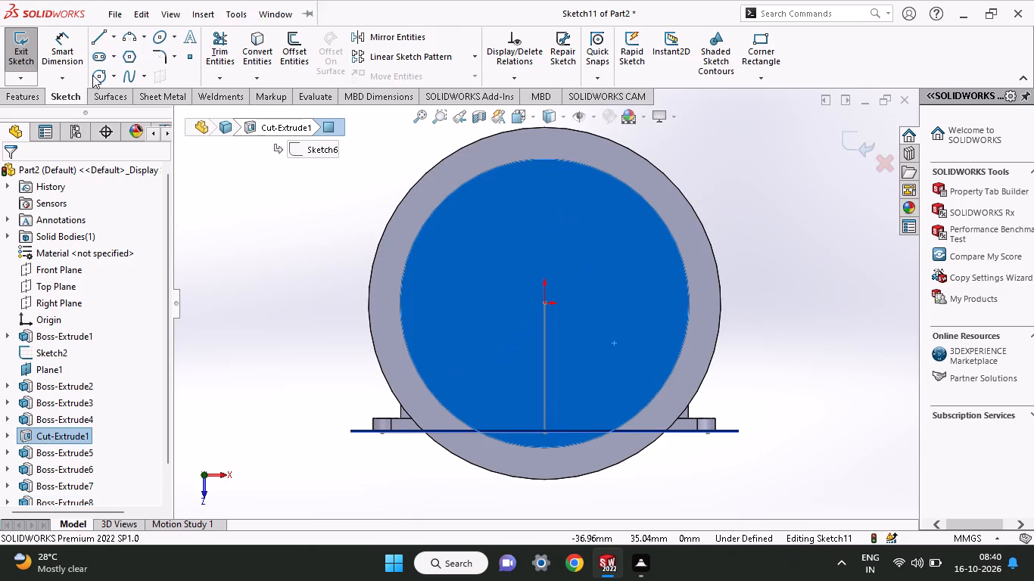
pyautogui.click(95, 73)
pyautogui.click(544, 303)
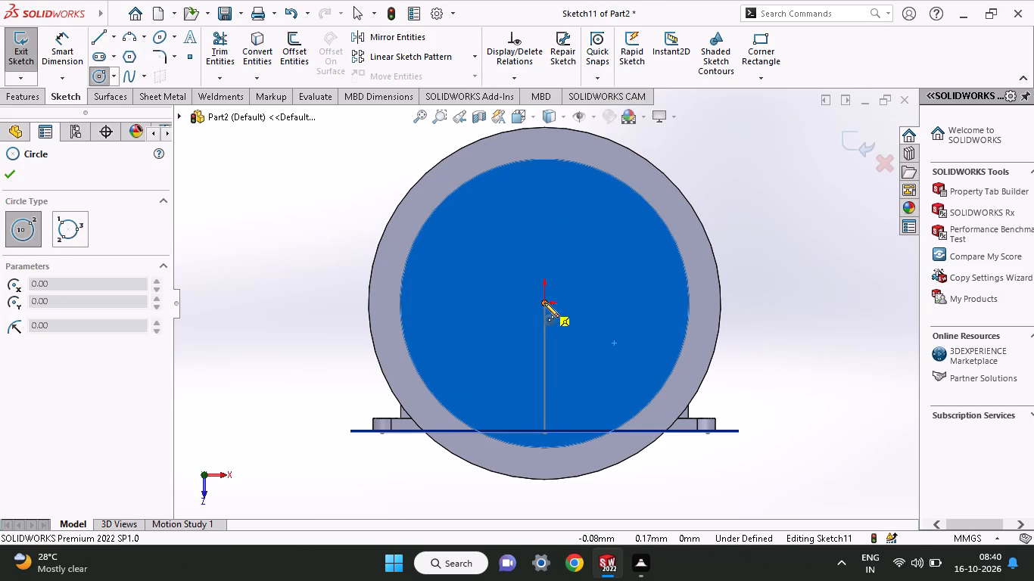
pyautogui.click(586, 276)
pyautogui.click(90, 39)
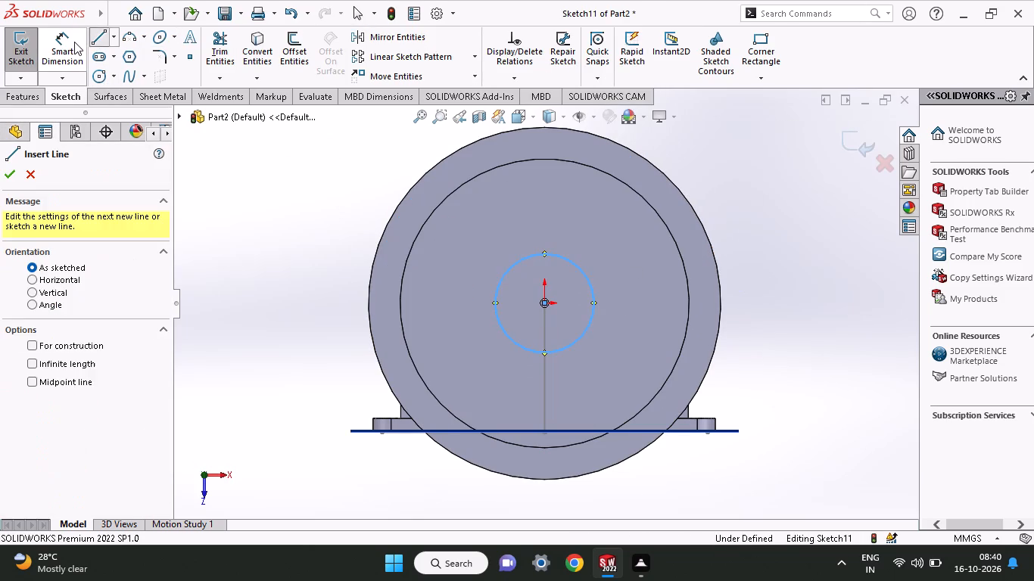
pyautogui.click(70, 46)
pyautogui.click(495, 313)
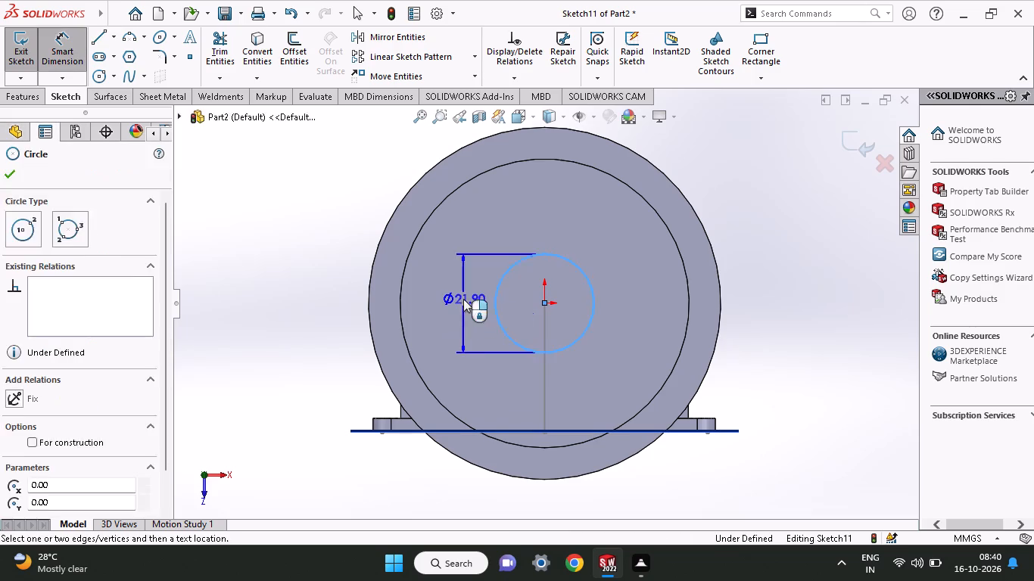
pyautogui.click(463, 299)
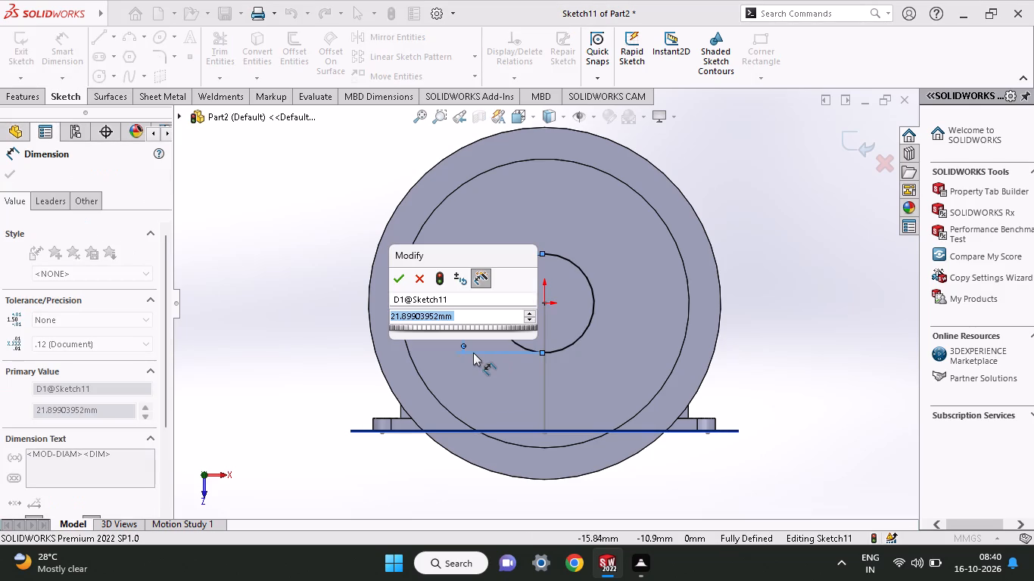
pyautogui.write('18')
pyautogui.press('Return')
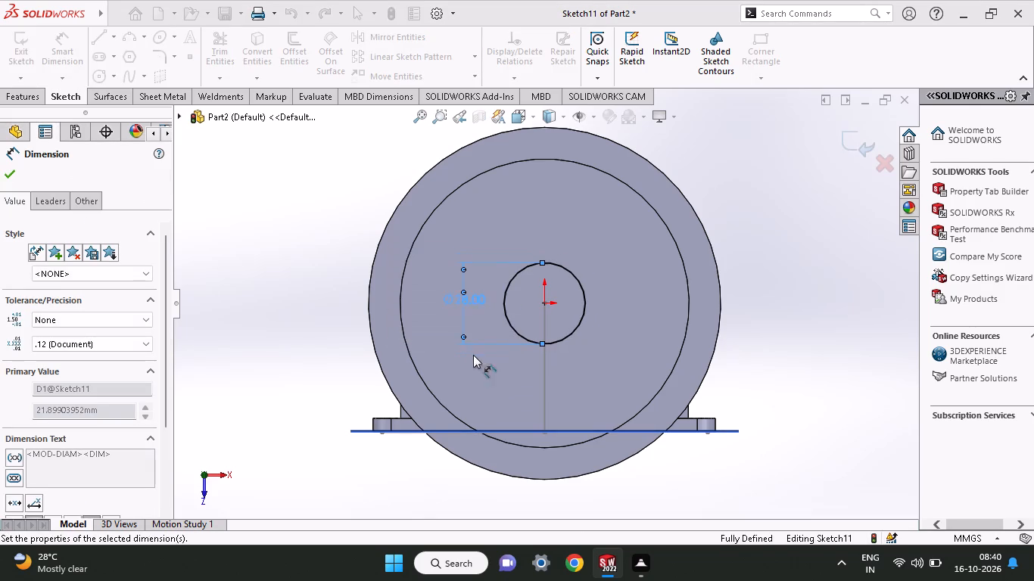
# Cut-extrude the 18 mm circle through the cylinder's end wall with a blind depth of 33 mm.
pyautogui.click(31, 95)
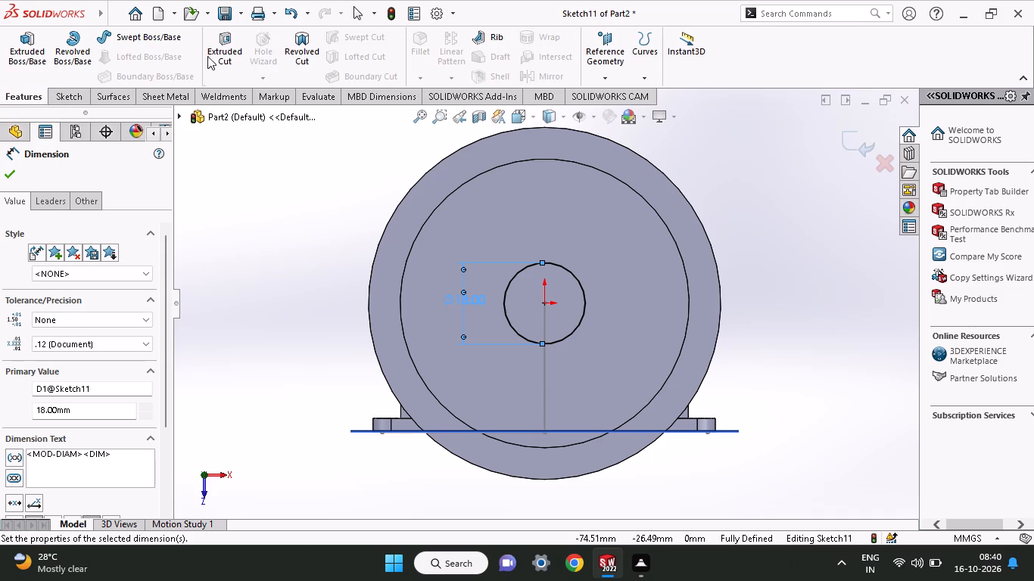
pyautogui.click(215, 56)
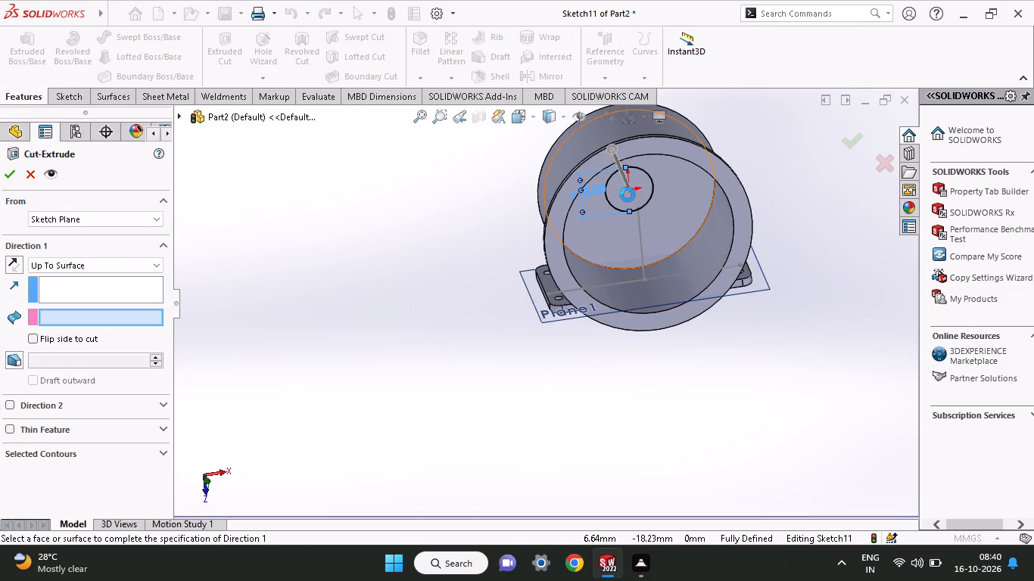
pyautogui.click(625, 195)
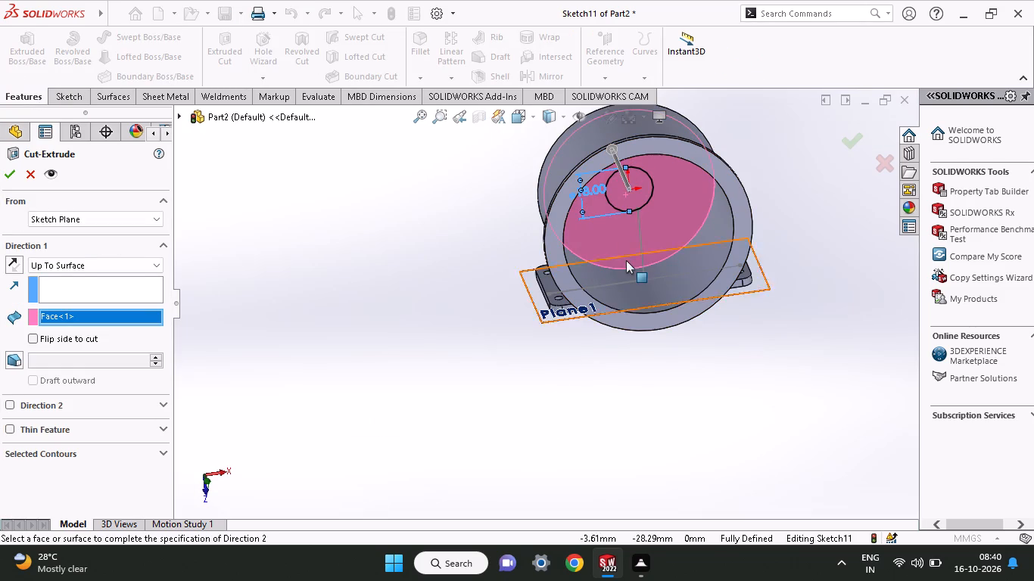
pyautogui.click(642, 244)
pyautogui.click(631, 204)
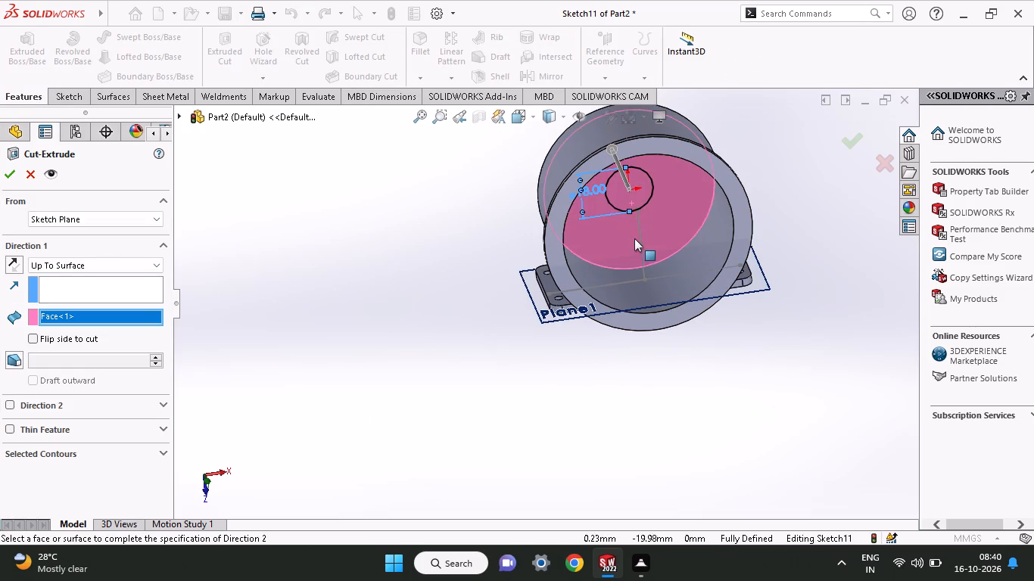
pyautogui.click(634, 238)
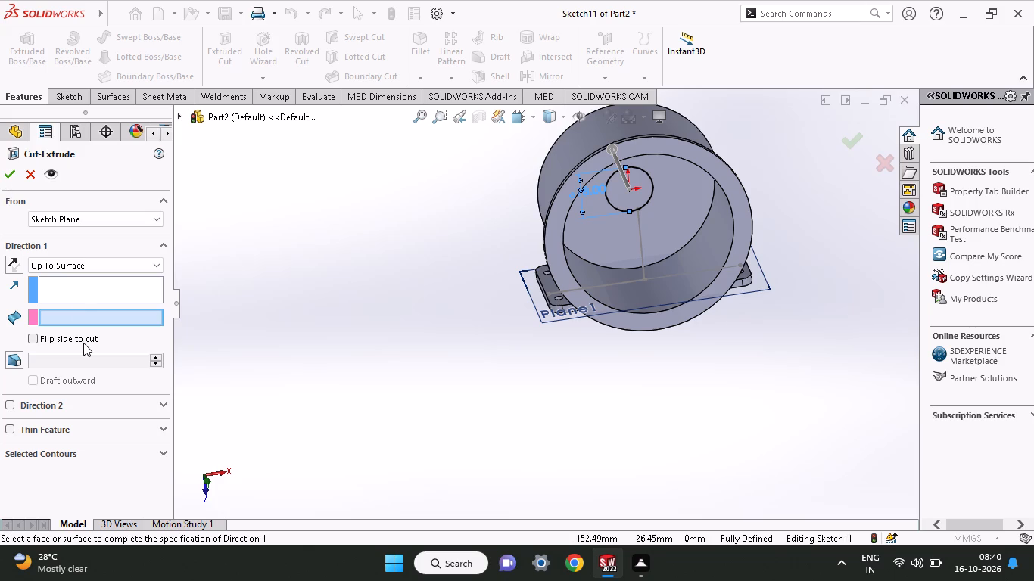
pyautogui.click(69, 266)
pyautogui.click(70, 278)
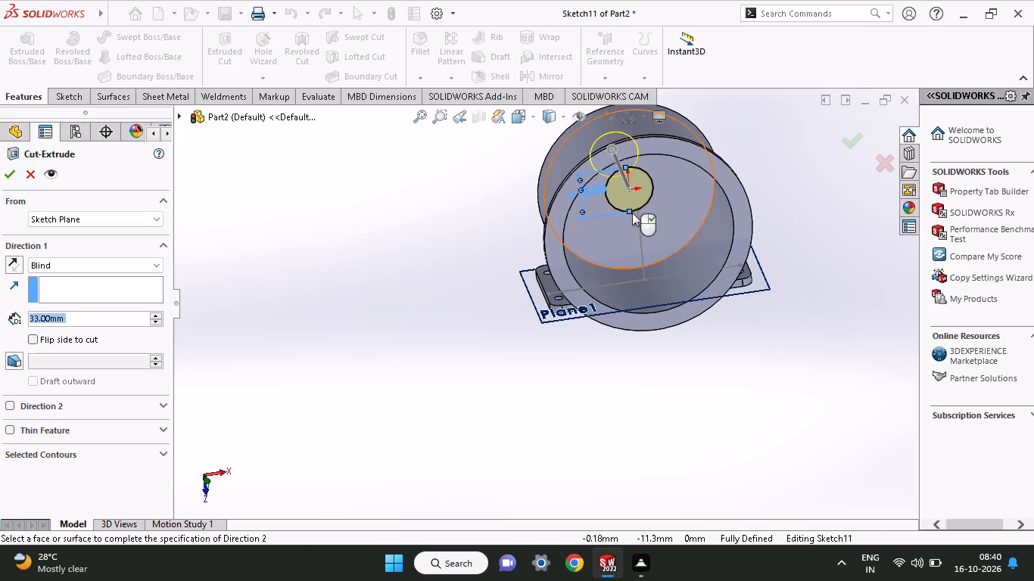
pyautogui.click(4, 172)
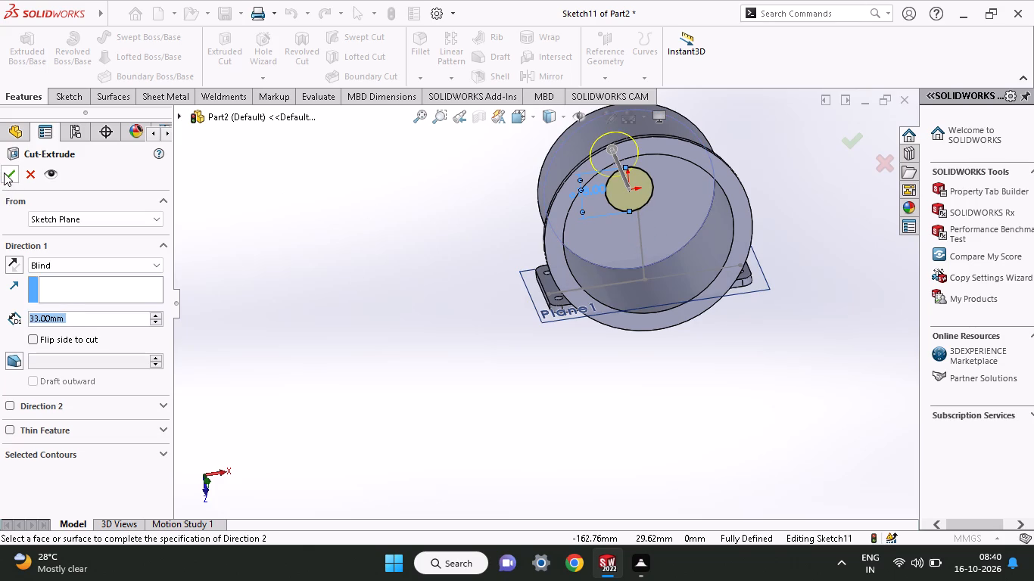
# On the flange's ring face, sketch a vertical line about 34.5 mm long from the origin up into the ring.
pyautogui.moveTo(618, 333); pyautogui.dragTo(584, 314, button='middle')
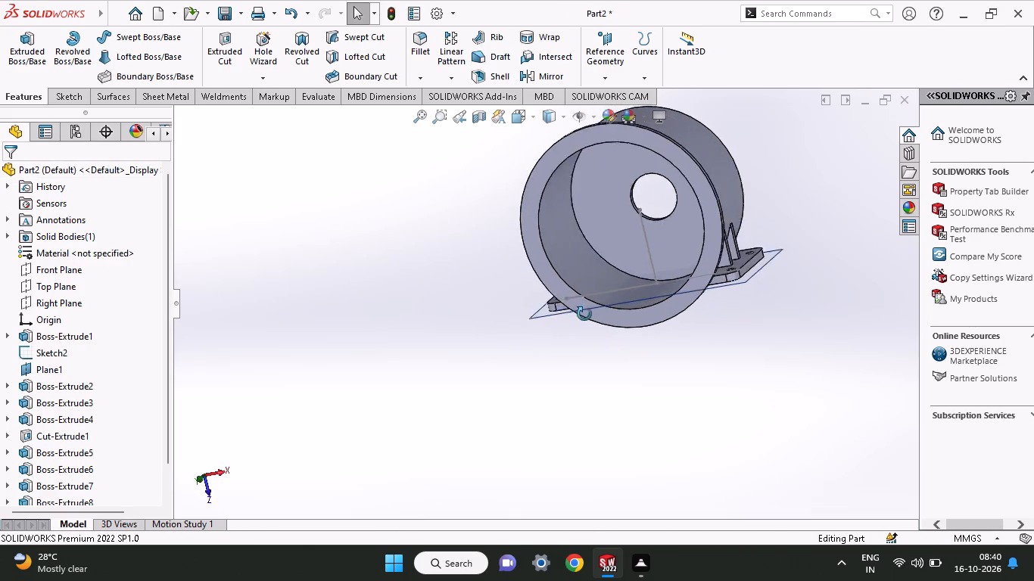
pyautogui.moveTo(584, 314); pyautogui.dragTo(678, 328, button='middle')
pyautogui.moveTo(668, 225); pyautogui.dragTo(553, 329, button='middle')
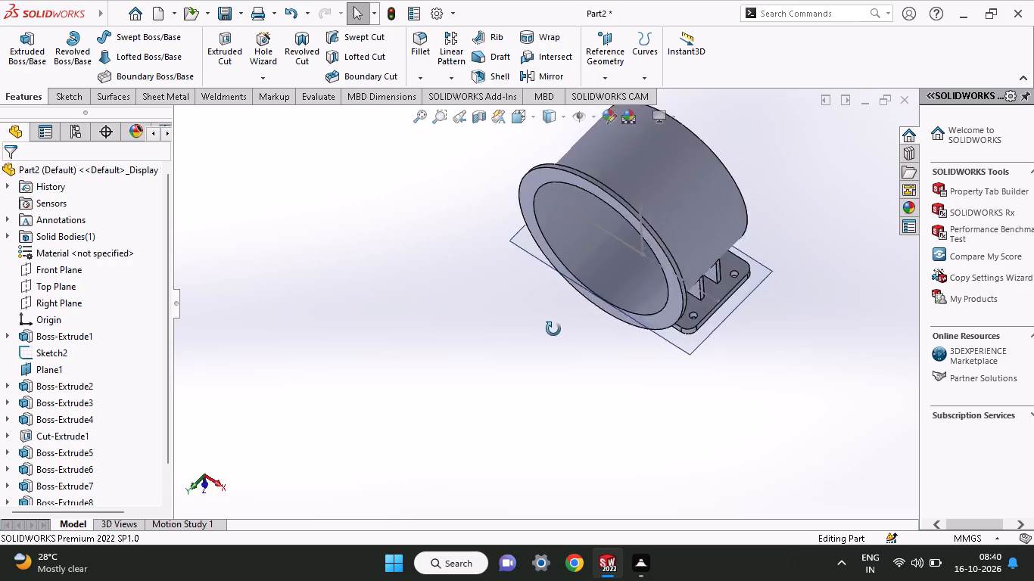
pyautogui.moveTo(553, 329); pyautogui.dragTo(608, 337, button='middle')
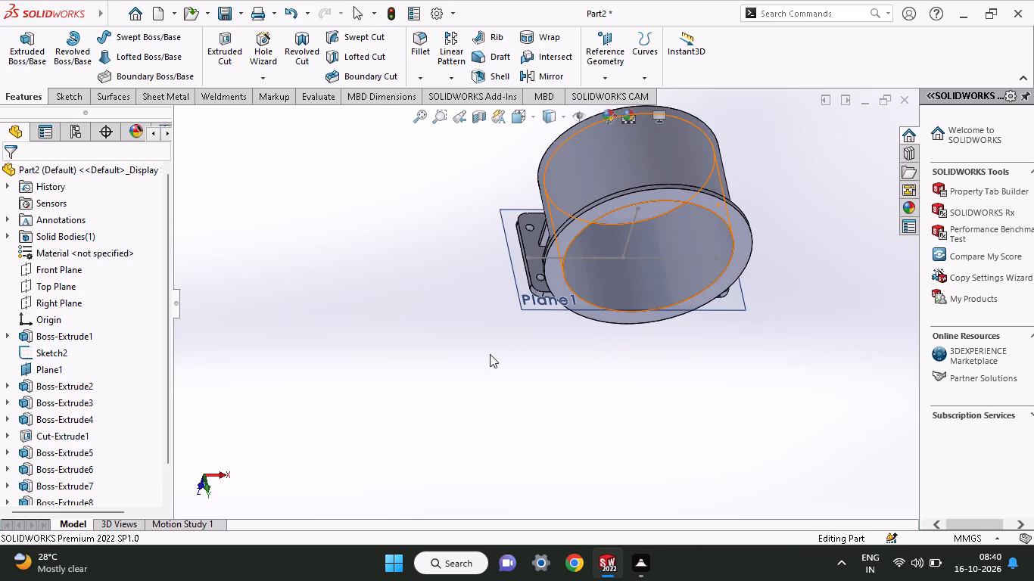
pyautogui.moveTo(568, 356); pyautogui.dragTo(562, 300, button='middle')
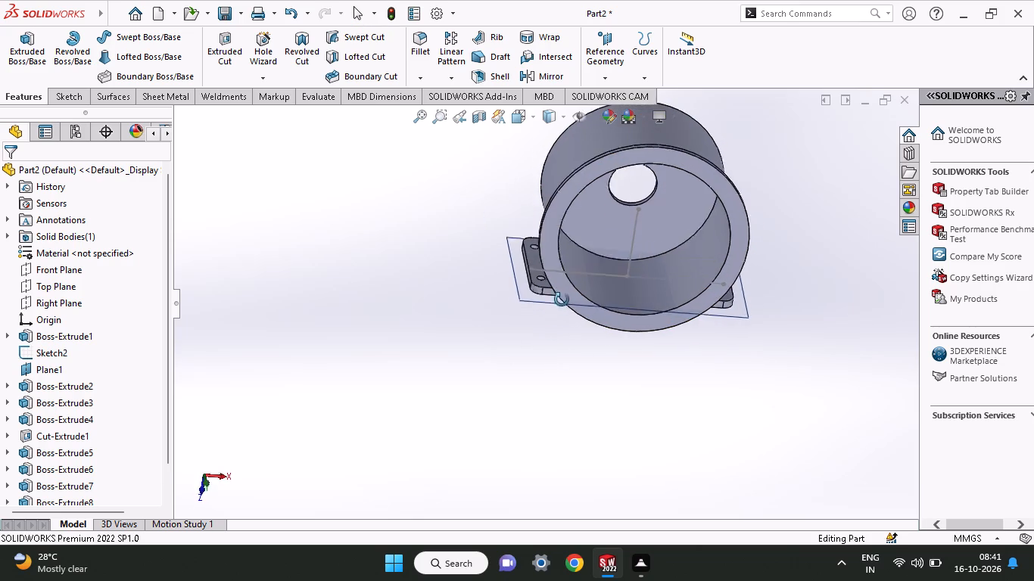
pyautogui.moveTo(562, 300); pyautogui.dragTo(565, 323, button='middle')
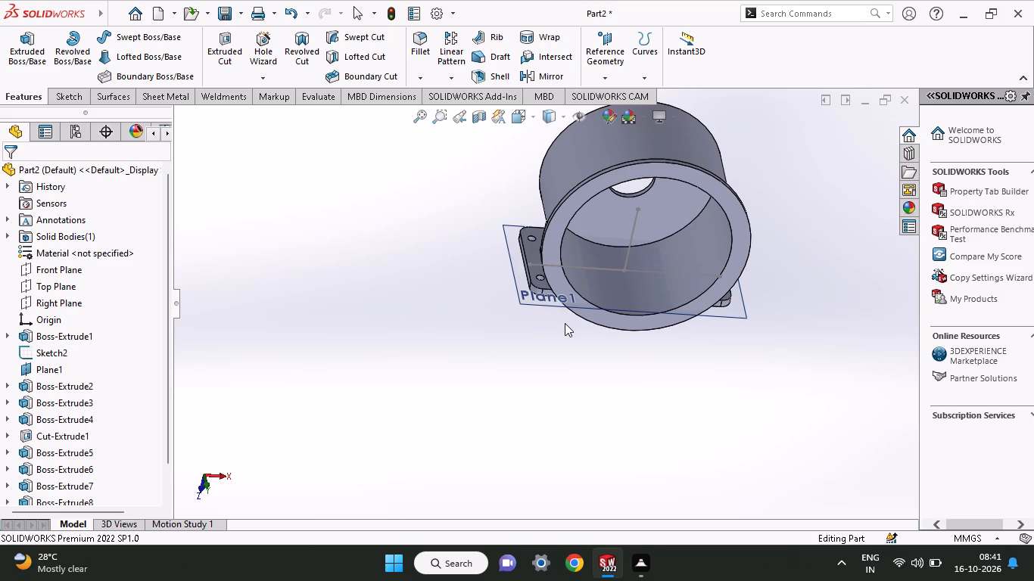
pyautogui.click(701, 176)
pyautogui.click(768, 137)
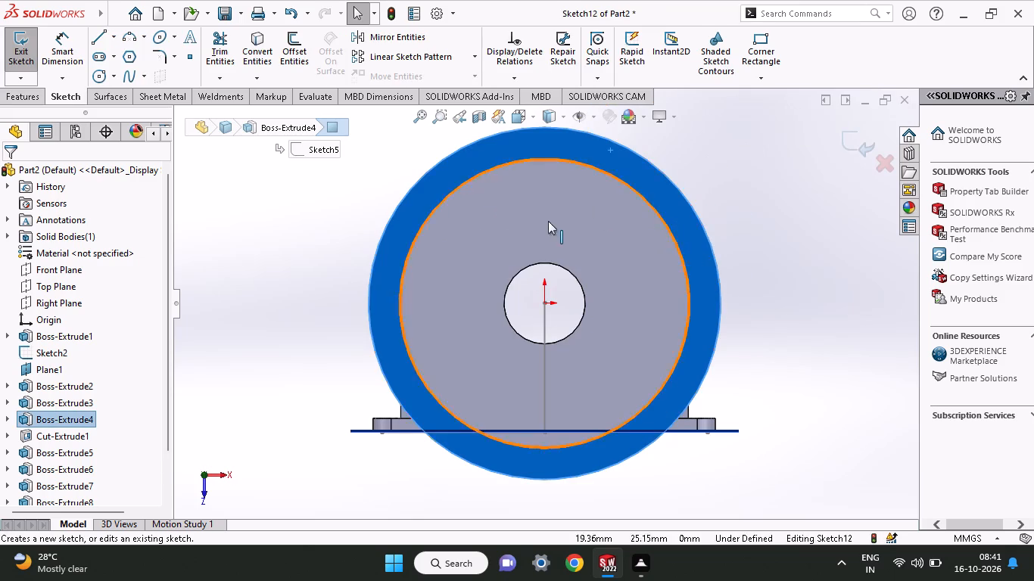
pyautogui.click(94, 40)
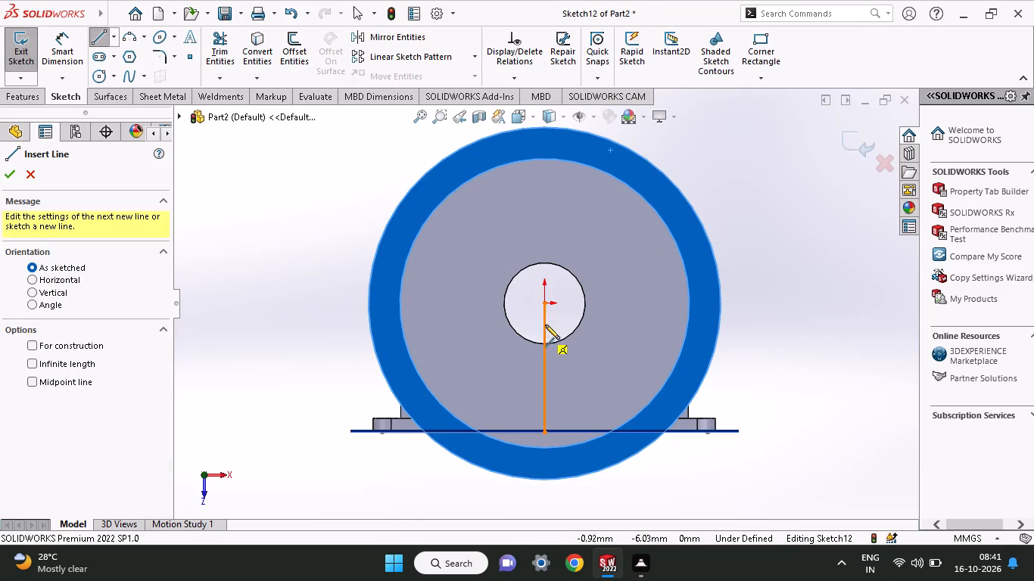
pyautogui.click(547, 303)
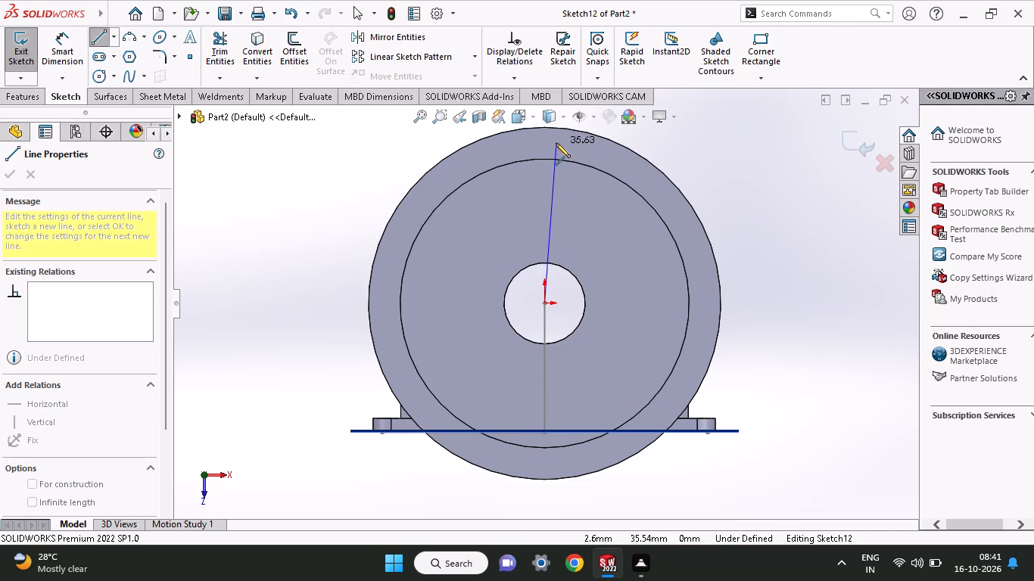
pyautogui.click(547, 148)
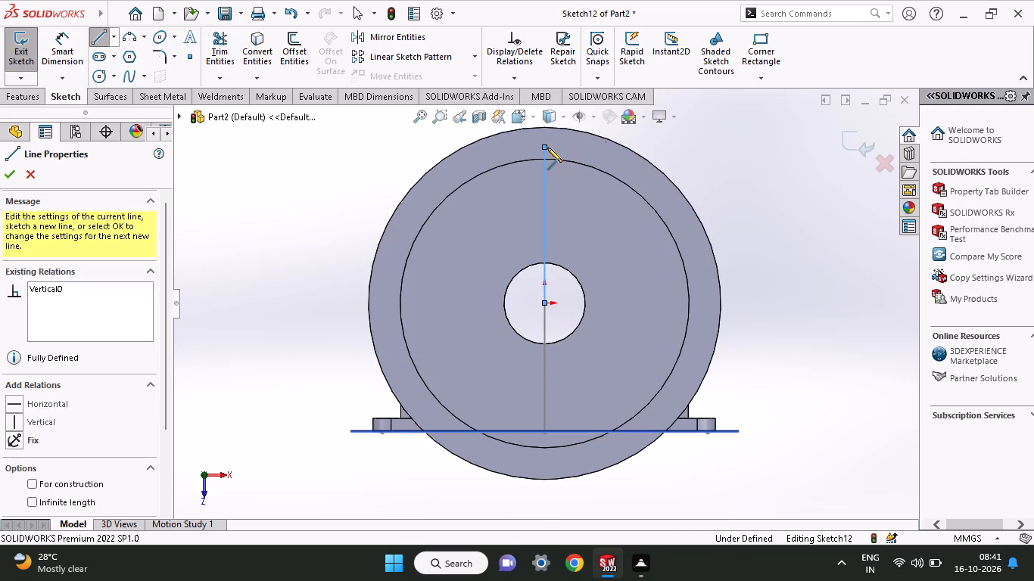
pyautogui.rightClick(570, 209)
pyautogui.click(589, 213)
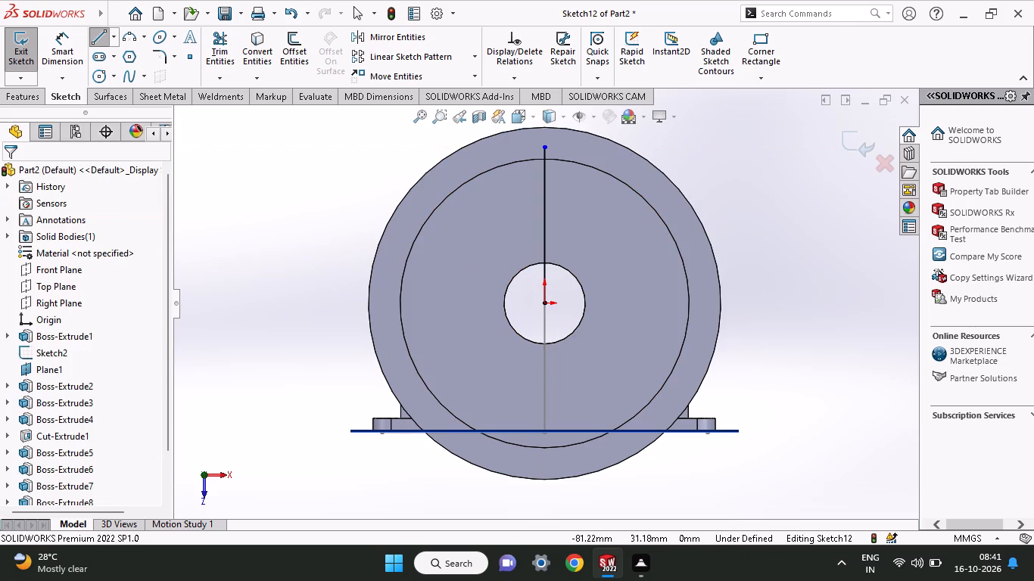
# Dimension the vertical line's length to 36 mm.
pyautogui.click(81, 46)
pyautogui.click(548, 205)
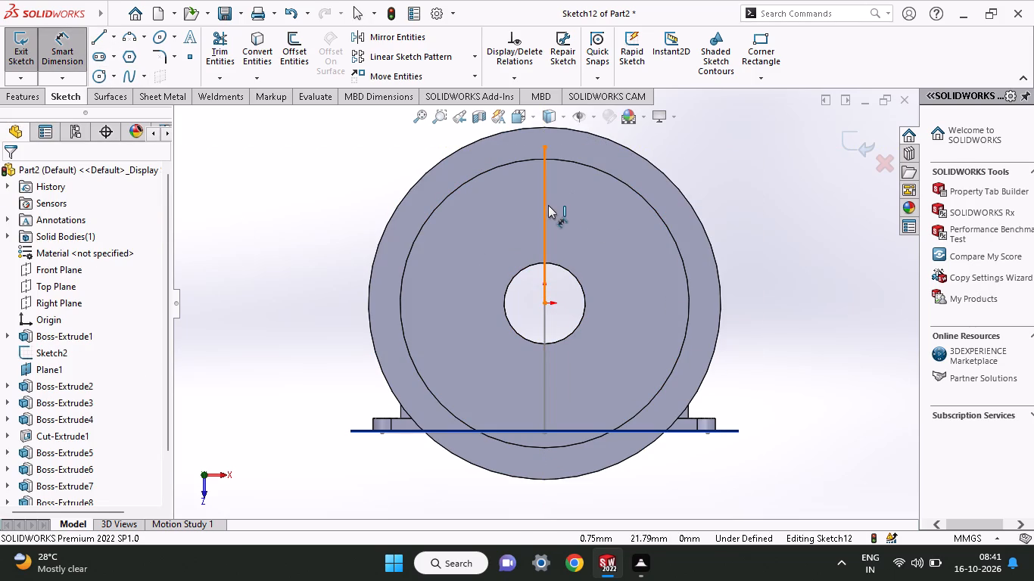
pyautogui.click(600, 220)
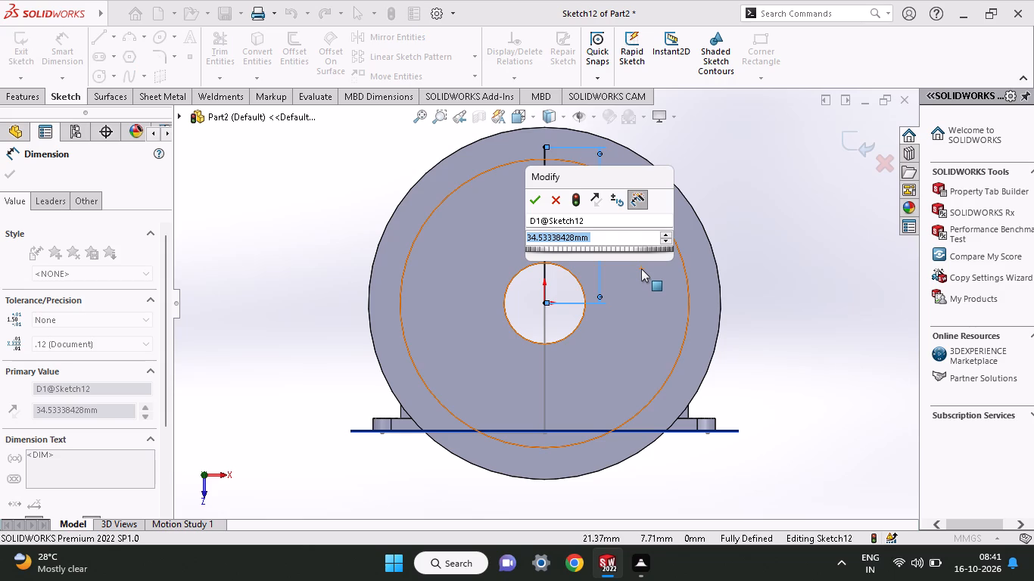
pyautogui.write('36')
pyautogui.press('Return')
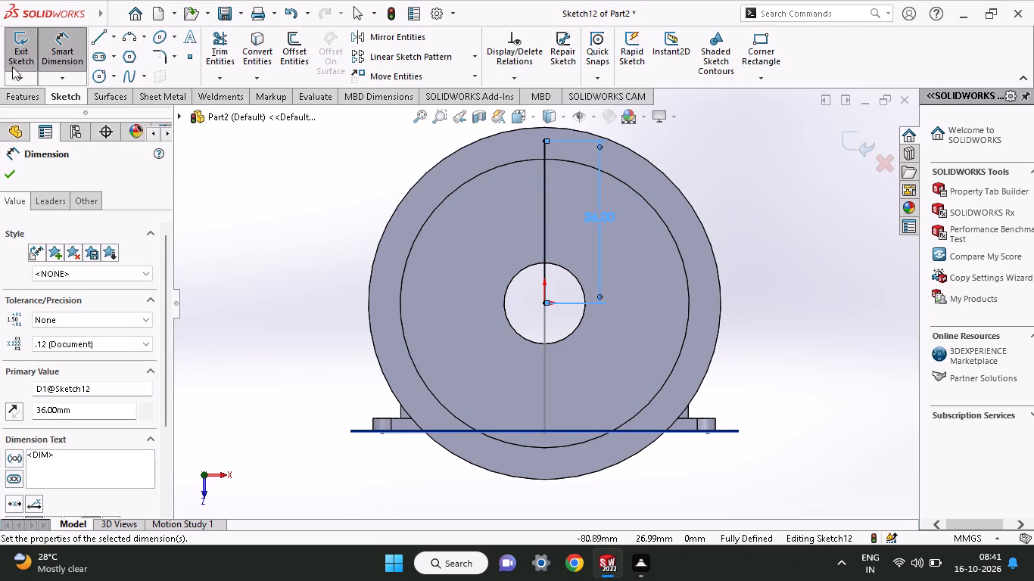
# Sketch a 3 mm diameter circle centred on the upper end of the vertical line in the flange ring.
pyautogui.click(95, 74)
pyautogui.click(545, 143)
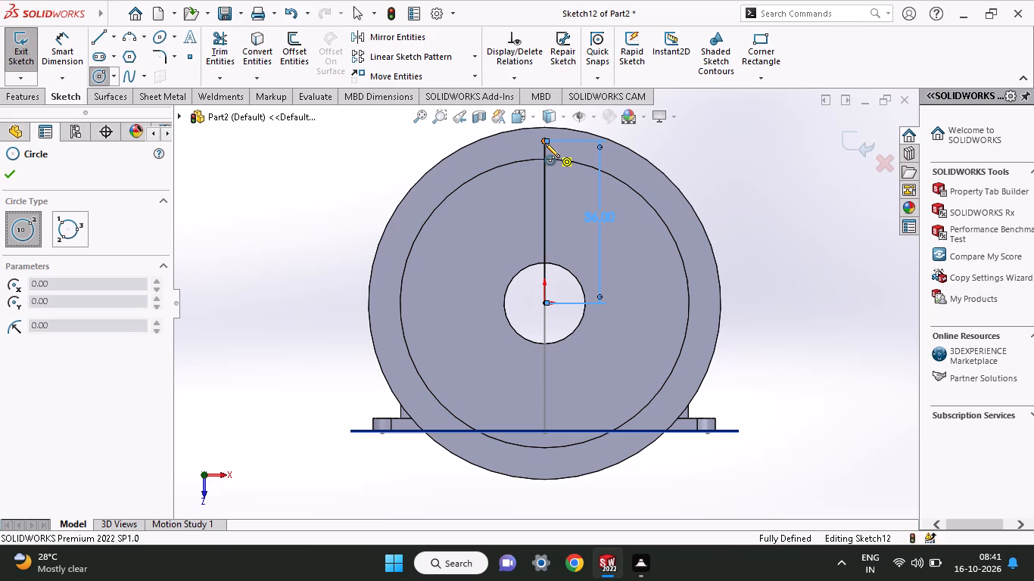
pyautogui.click(541, 149)
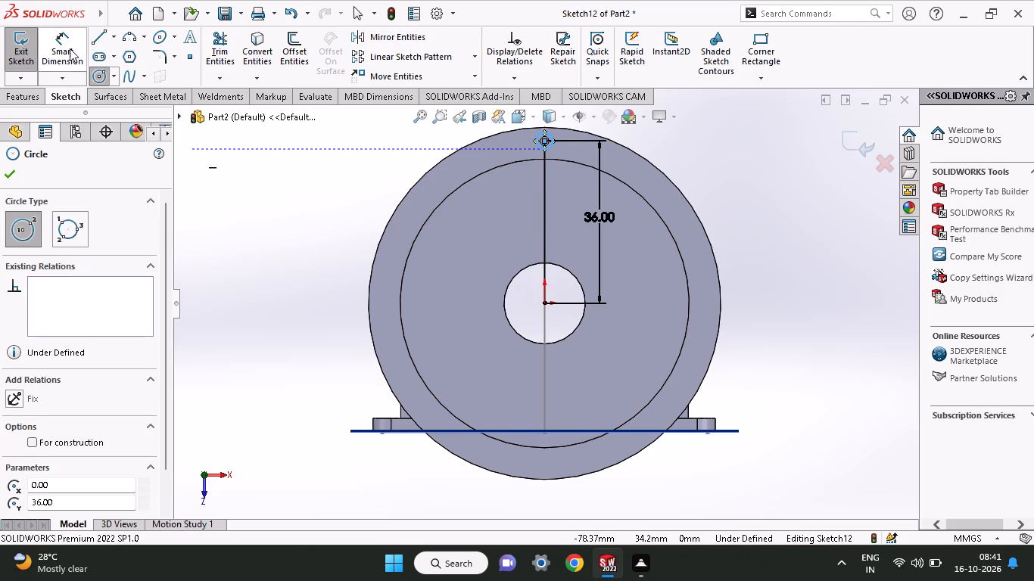
pyautogui.click(70, 48)
pyautogui.click(554, 144)
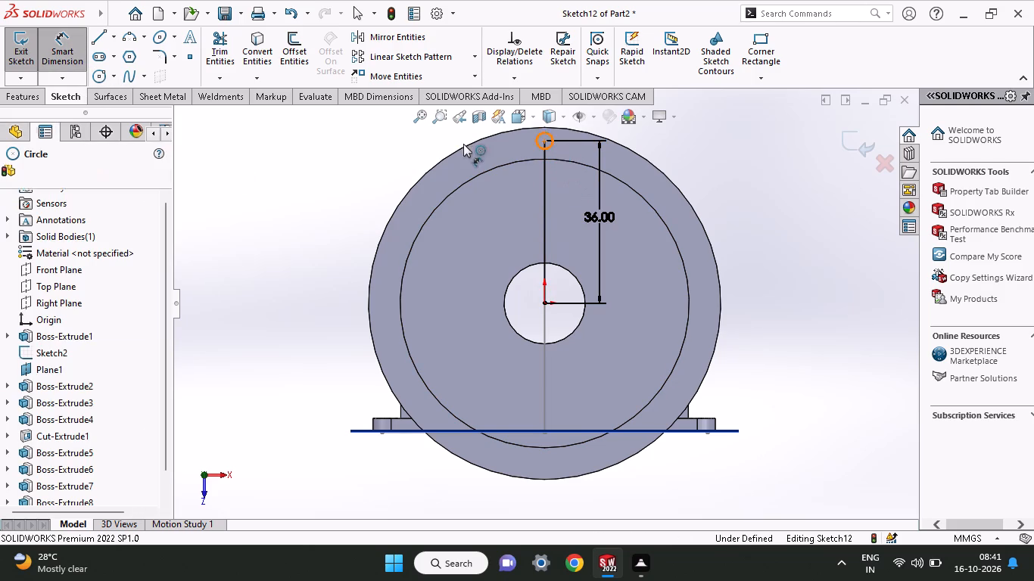
pyautogui.click(426, 143)
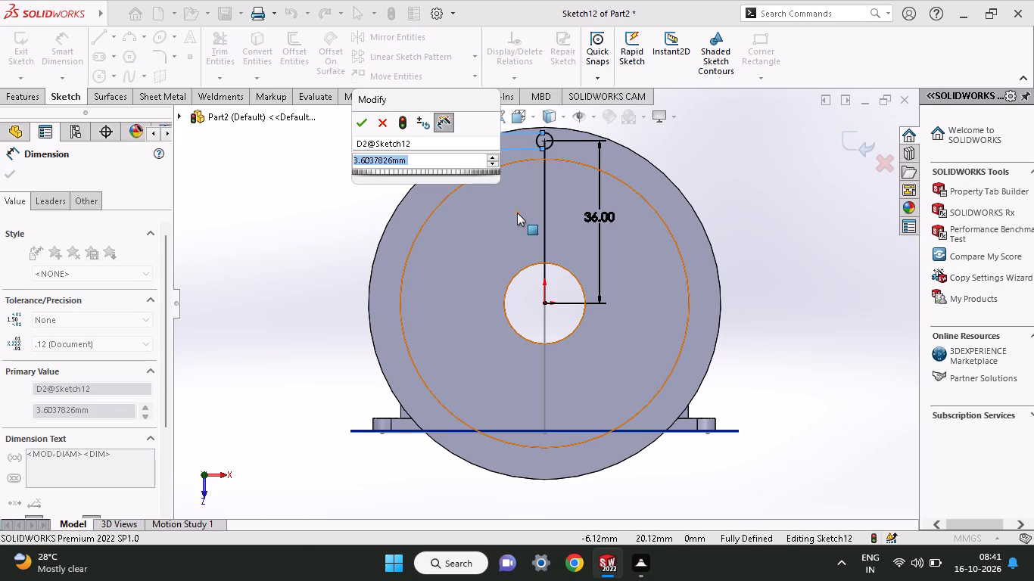
pyautogui.press('3')
pyautogui.press('Return')
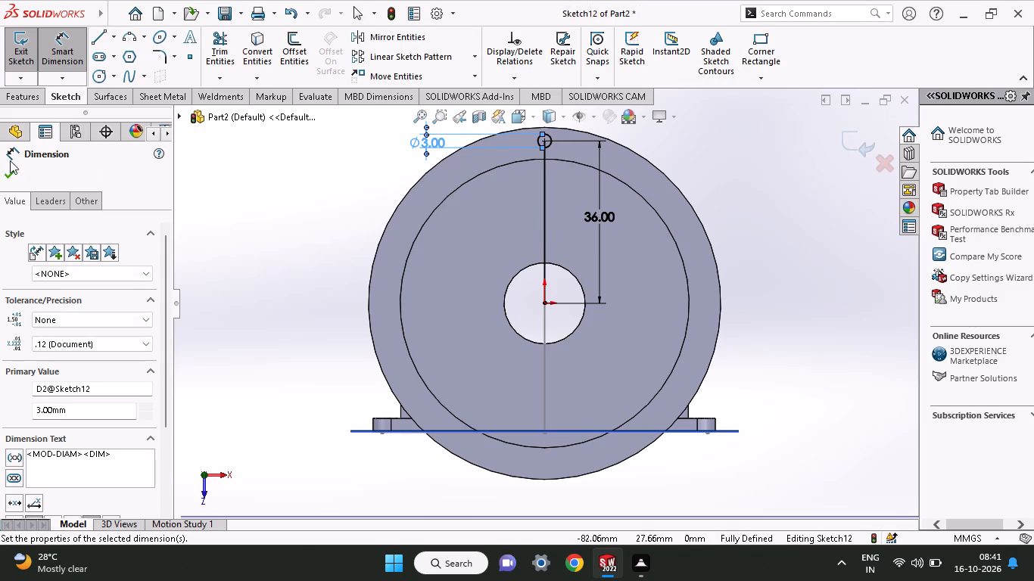
pyautogui.click(1, 172)
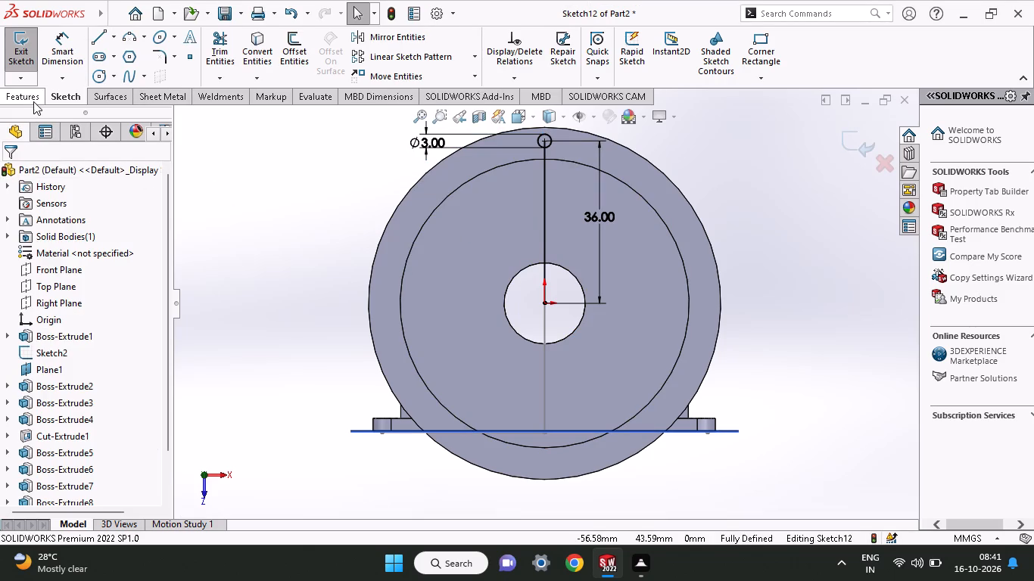
# Cut-extrude the 3 mm circle on the flange ring with a blind depth of 33 mm.
pyautogui.click(33, 101)
pyautogui.click(209, 43)
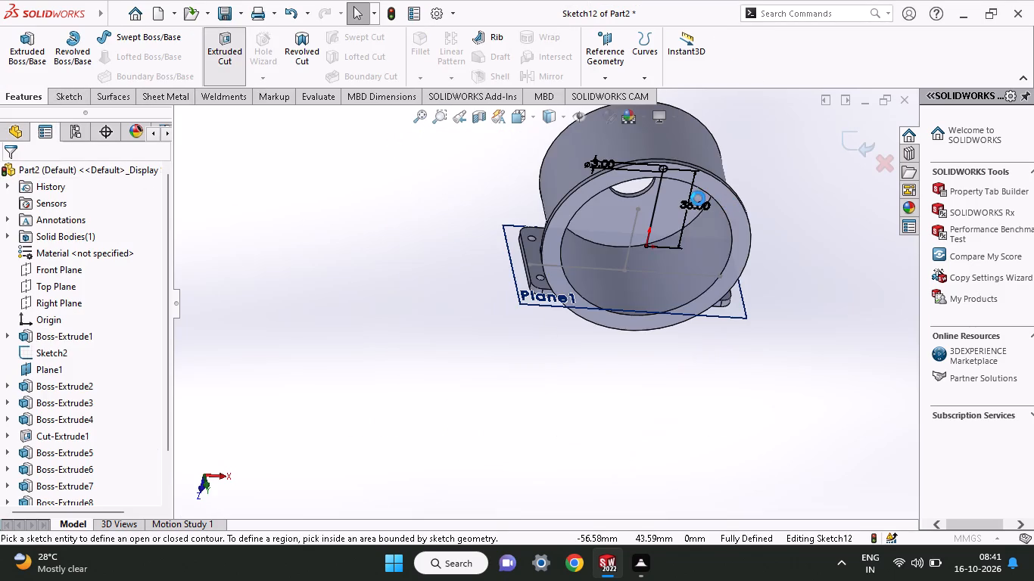
pyautogui.click(665, 171)
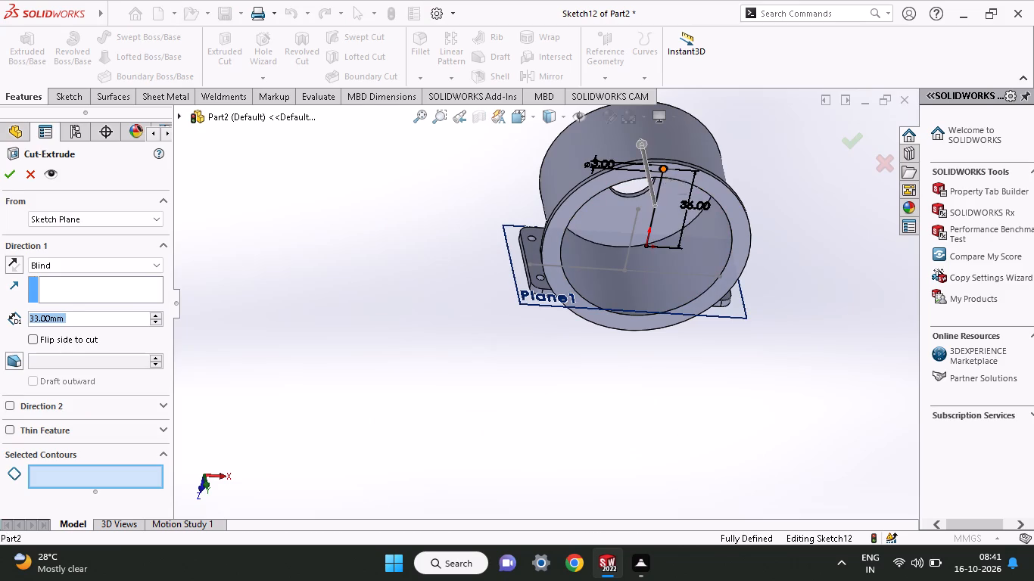
pyautogui.keyDown('ctrl'); pyautogui.scroll(-5, 665, 167); pyautogui.keyUp('ctrl')
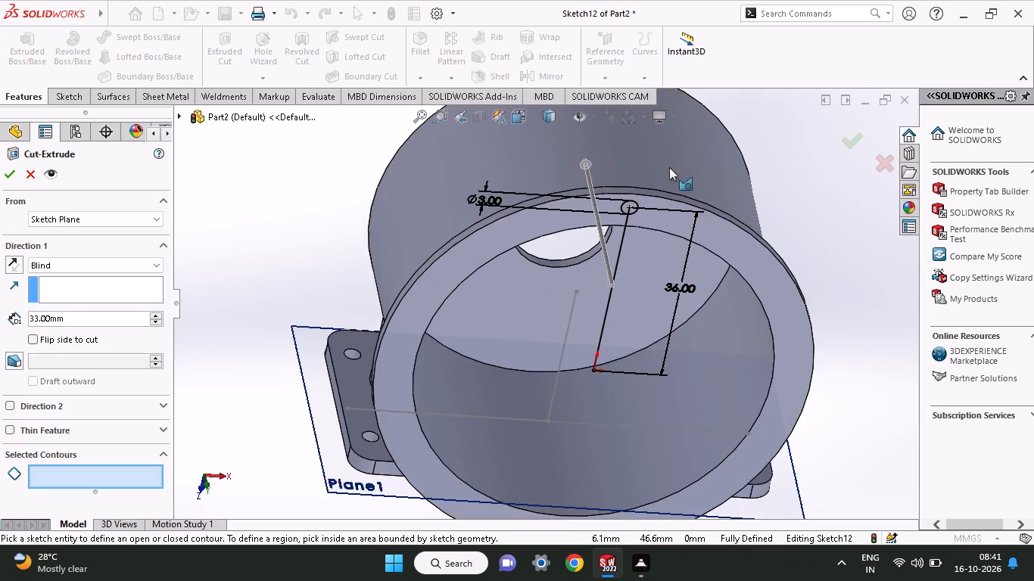
pyautogui.keyDown('ctrl'); pyautogui.scroll(-3, 669, 167); pyautogui.keyUp('ctrl')
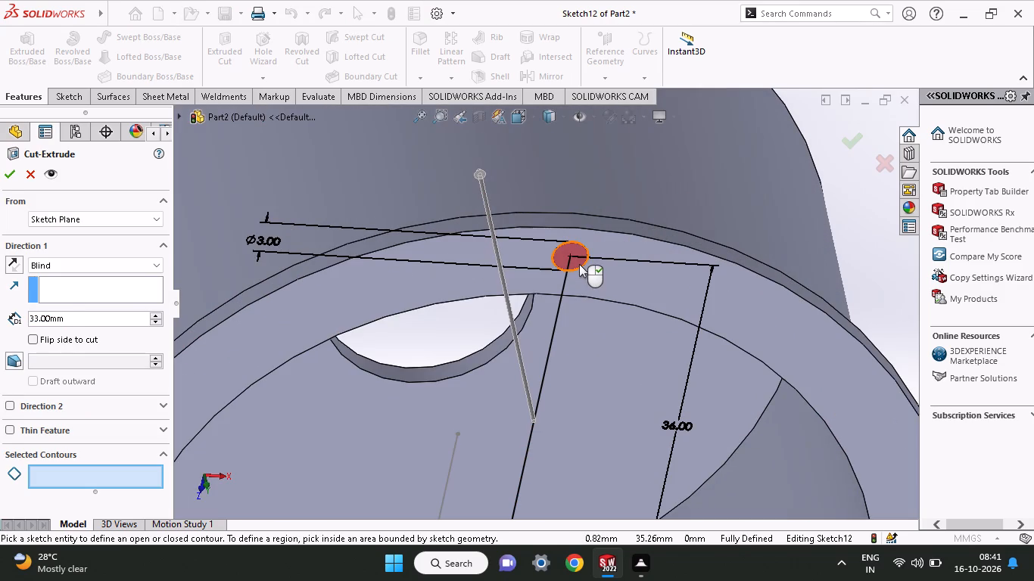
pyautogui.click(585, 266)
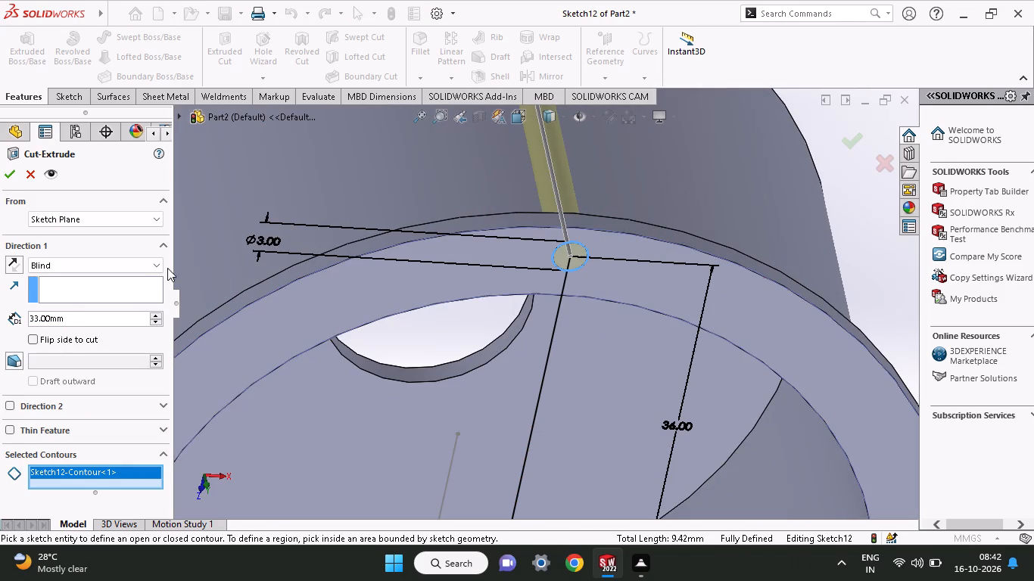
pyautogui.keyDown('ctrl'); pyautogui.scroll(5, 662, 192); pyautogui.keyUp('ctrl')
pyautogui.keyDown('ctrl'); pyautogui.scroll(-1, 634, 242); pyautogui.keyUp('ctrl')
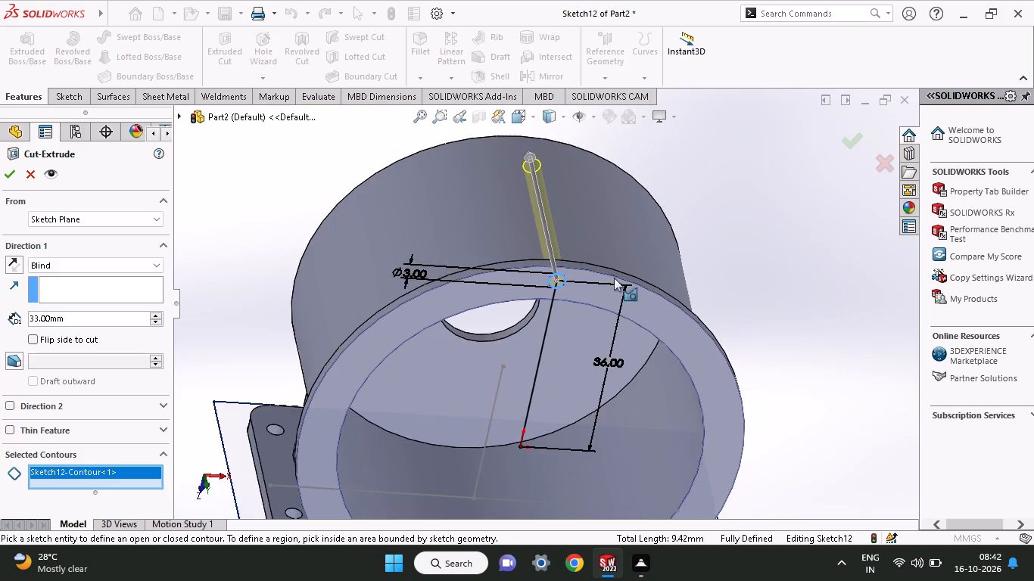
pyautogui.keyDown('ctrl'); pyautogui.scroll(-1, 614, 278); pyautogui.keyUp('ctrl')
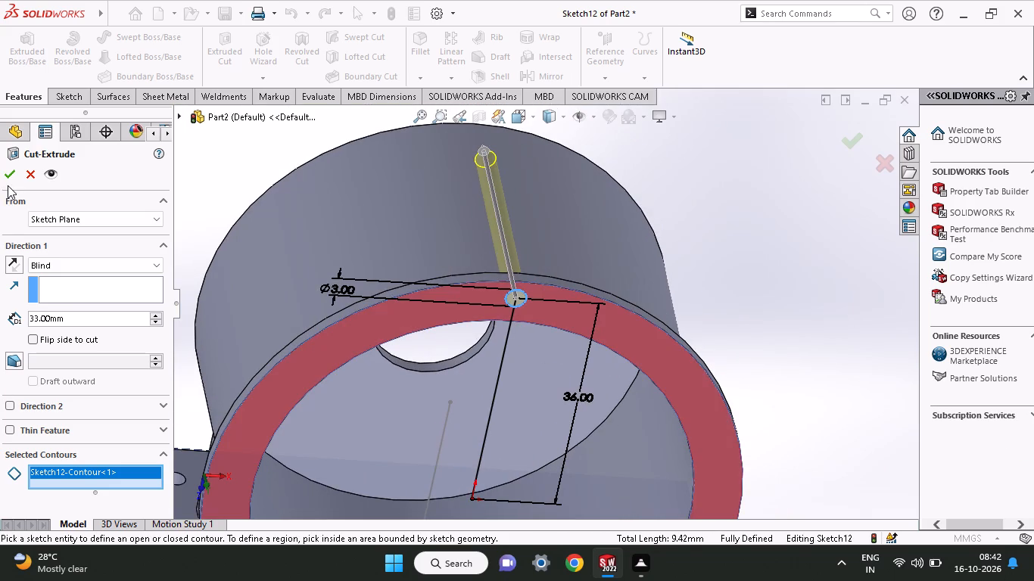
pyautogui.click(7, 182)
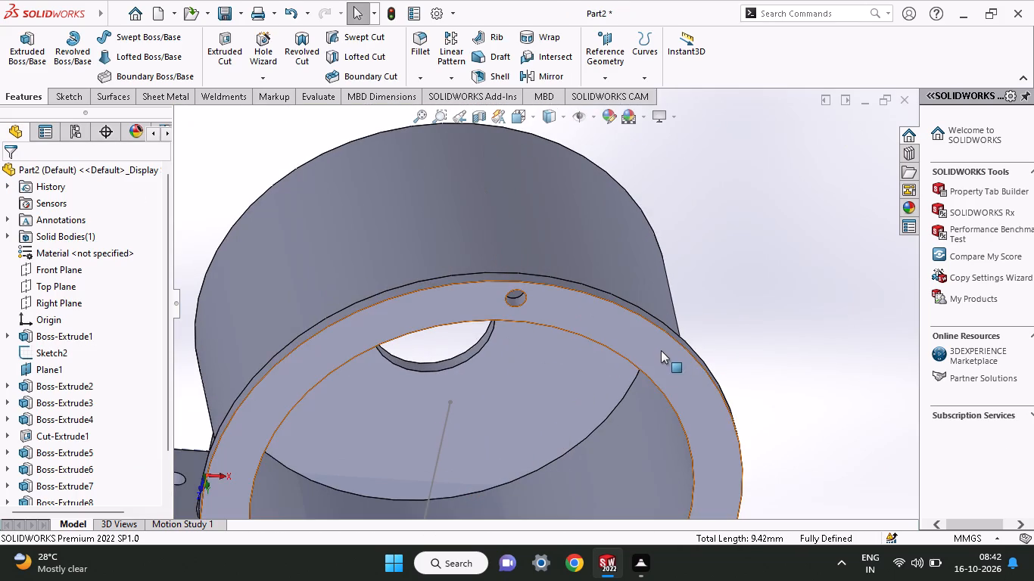
# On the flange's ring face, sketch a slanted line about 34.6 mm long from the origin up and right into the ring.
pyautogui.keyDown('ctrl'); pyautogui.scroll(-4, 659, 346); pyautogui.keyUp('ctrl')
pyautogui.keyDown('ctrl'); pyautogui.scroll(10, 659, 346); pyautogui.keyUp('ctrl')
pyautogui.moveTo(639, 399); pyautogui.dragTo(626, 269, button='middle')
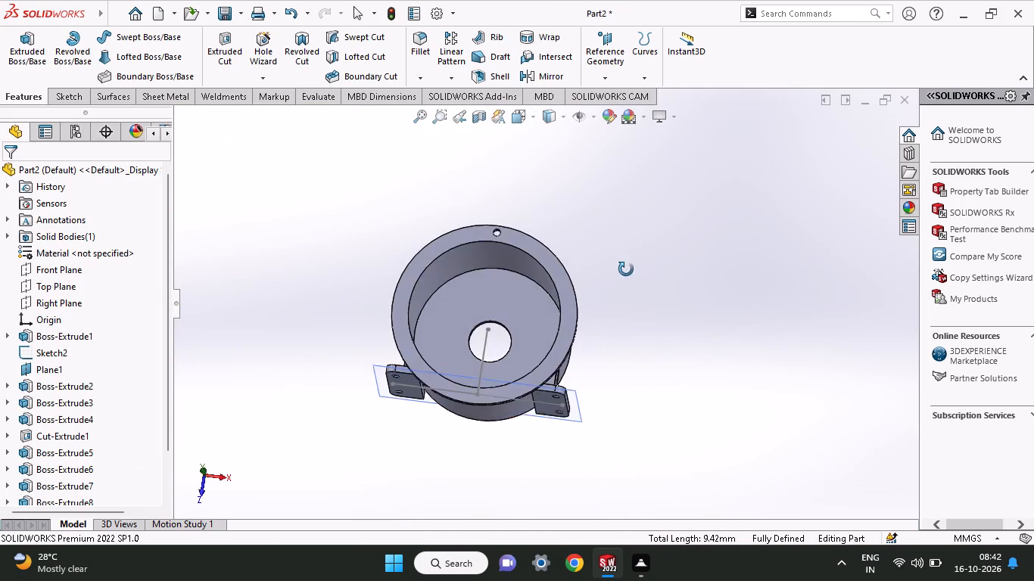
pyautogui.moveTo(626, 269); pyautogui.dragTo(640, 346, button='middle')
pyautogui.click(550, 279)
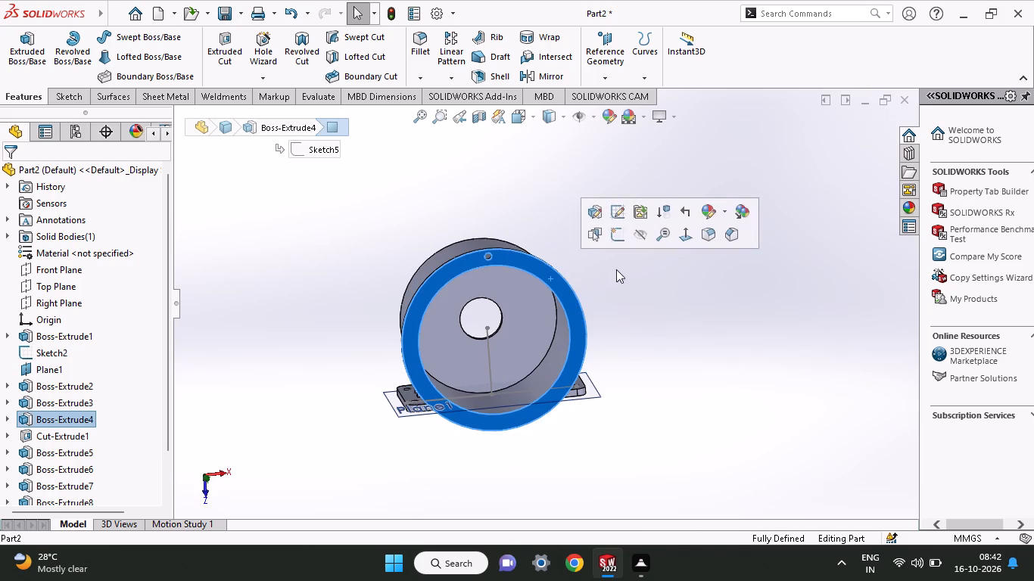
pyautogui.click(618, 238)
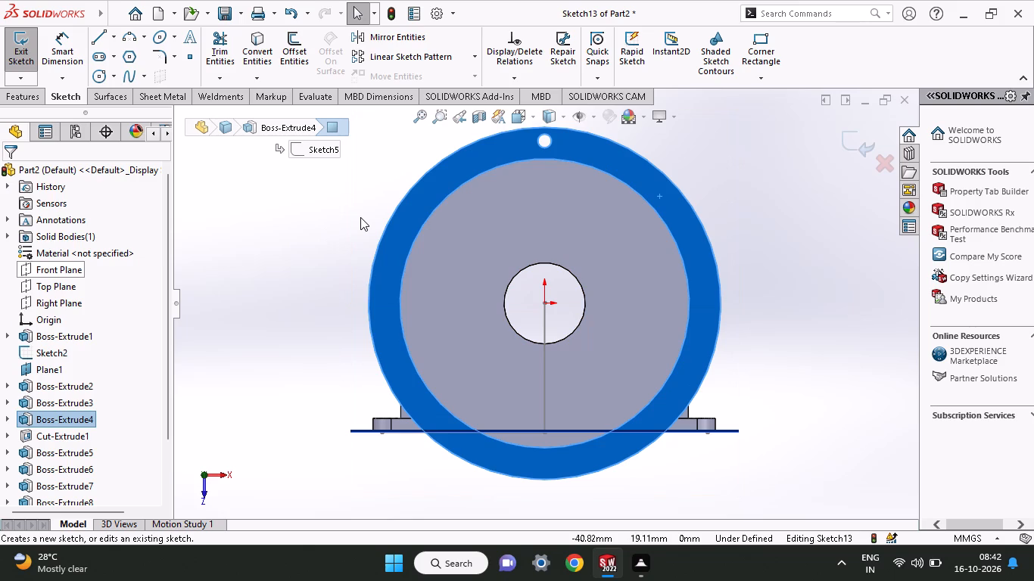
pyautogui.click(92, 39)
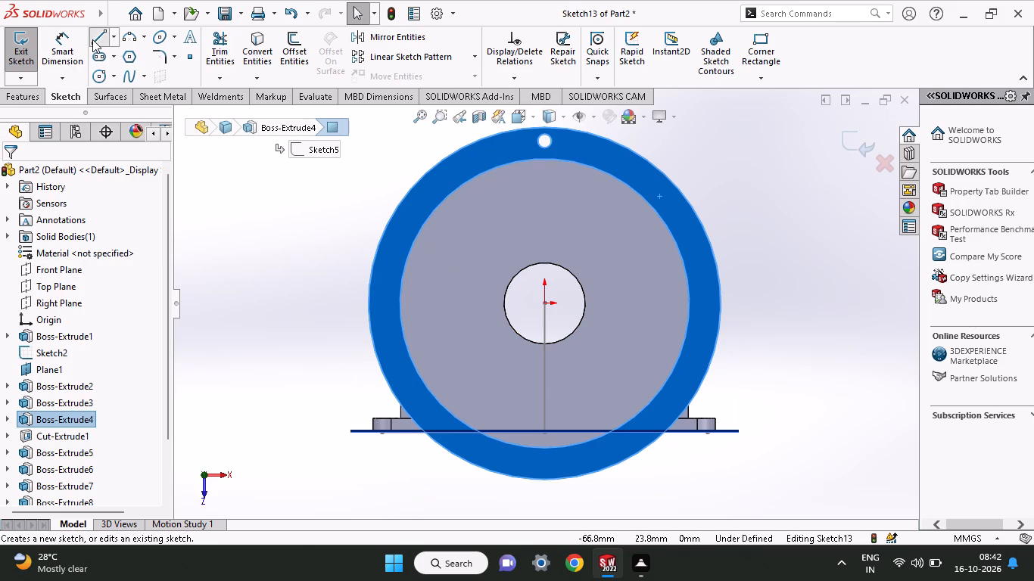
pyautogui.click(543, 300)
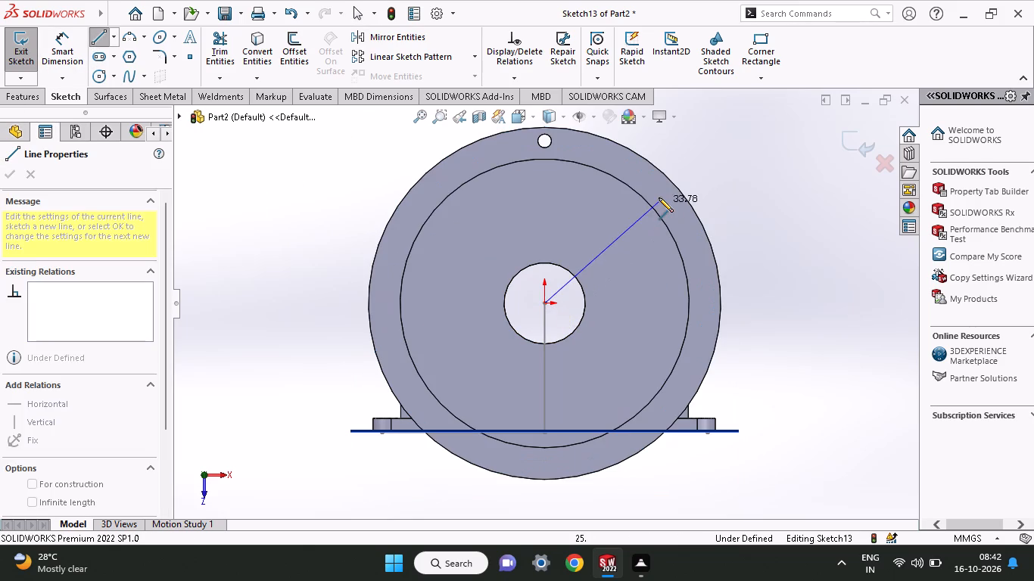
pyautogui.click(659, 197)
pyautogui.rightClick(732, 188)
pyautogui.click(747, 200)
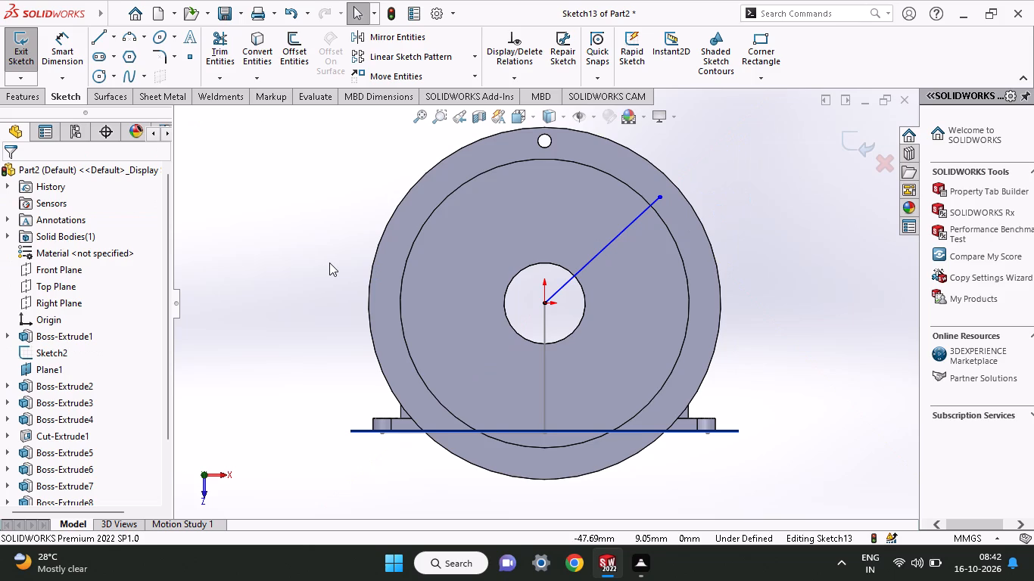
# Sketch a vertical line from the origin up to the centre of the 3 mm hole in the flange ring.
pyautogui.click(101, 37)
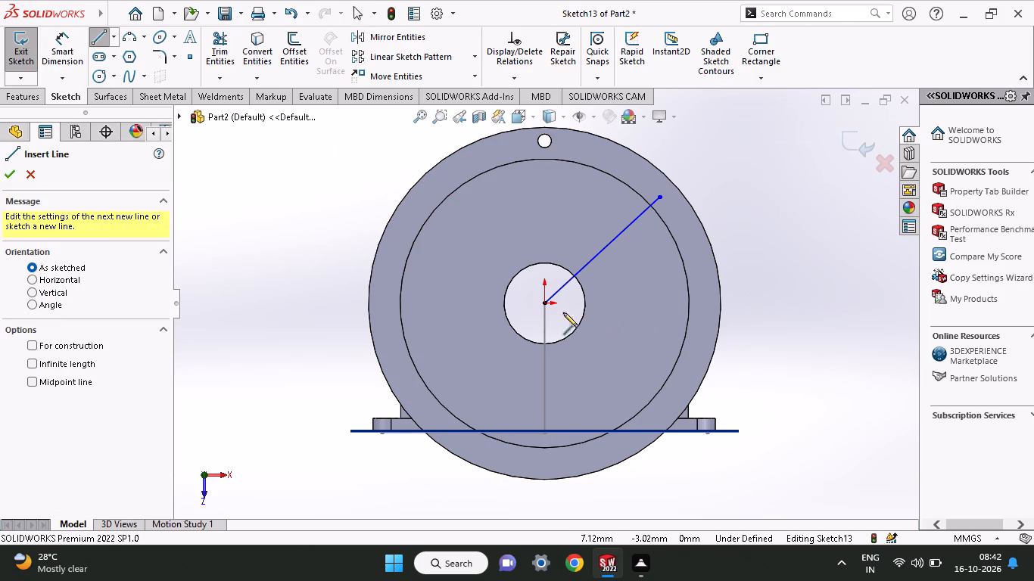
pyautogui.click(548, 305)
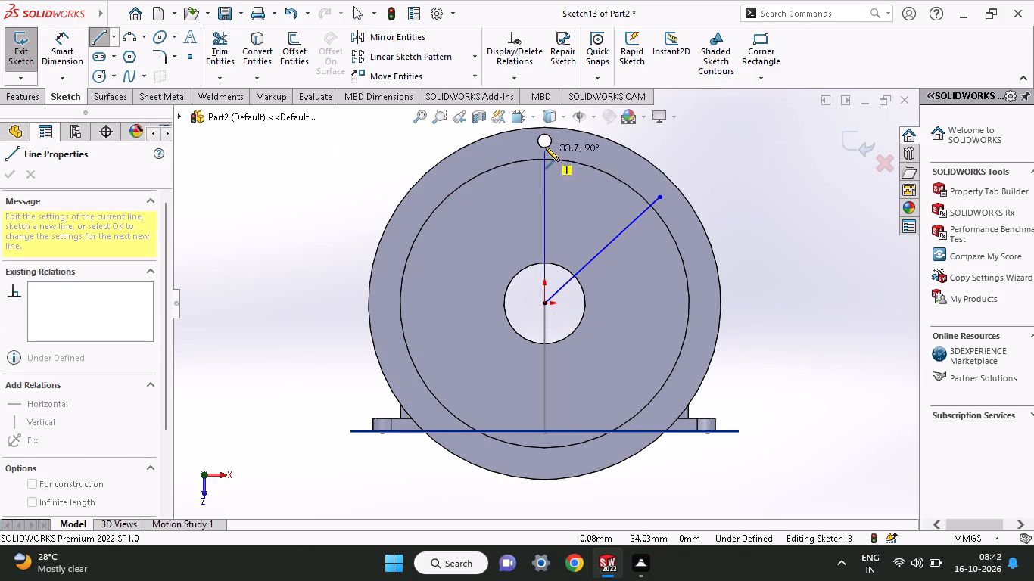
pyautogui.click(544, 139)
pyautogui.rightClick(553, 199)
pyautogui.click(563, 207)
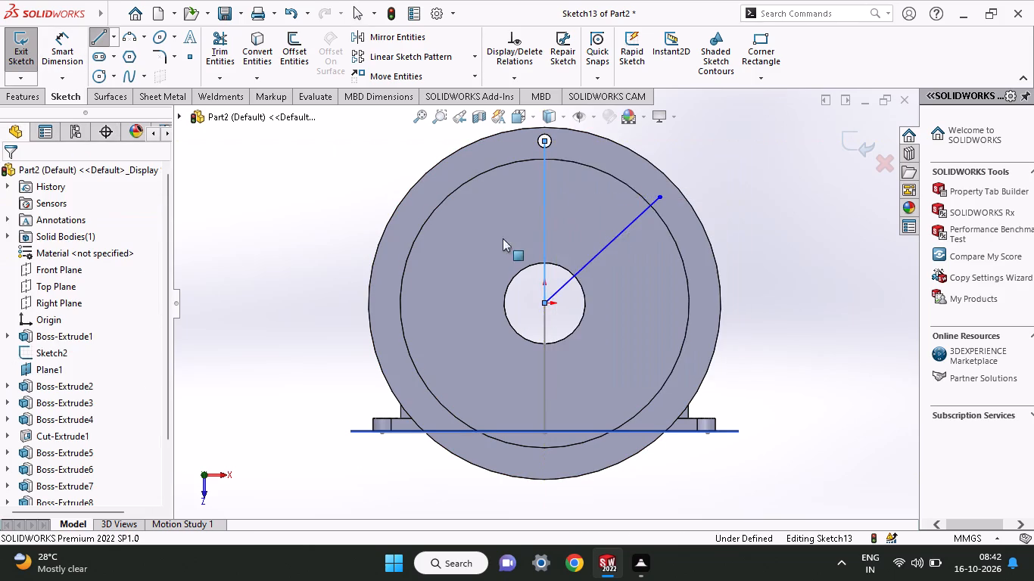
# Dimension the slanted line's length to 36 mm.
pyautogui.click(53, 43)
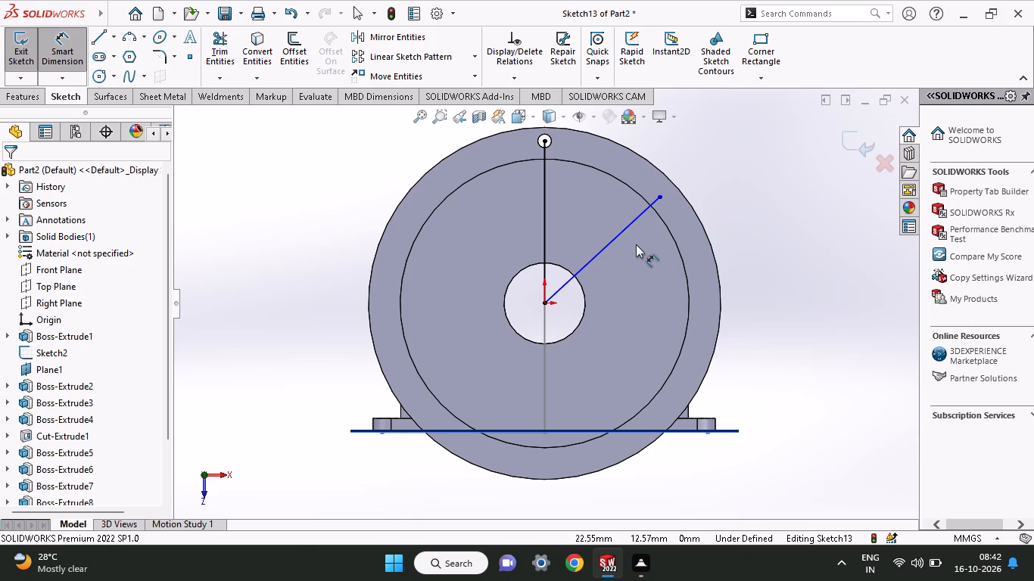
pyautogui.click(621, 236)
pyautogui.click(624, 274)
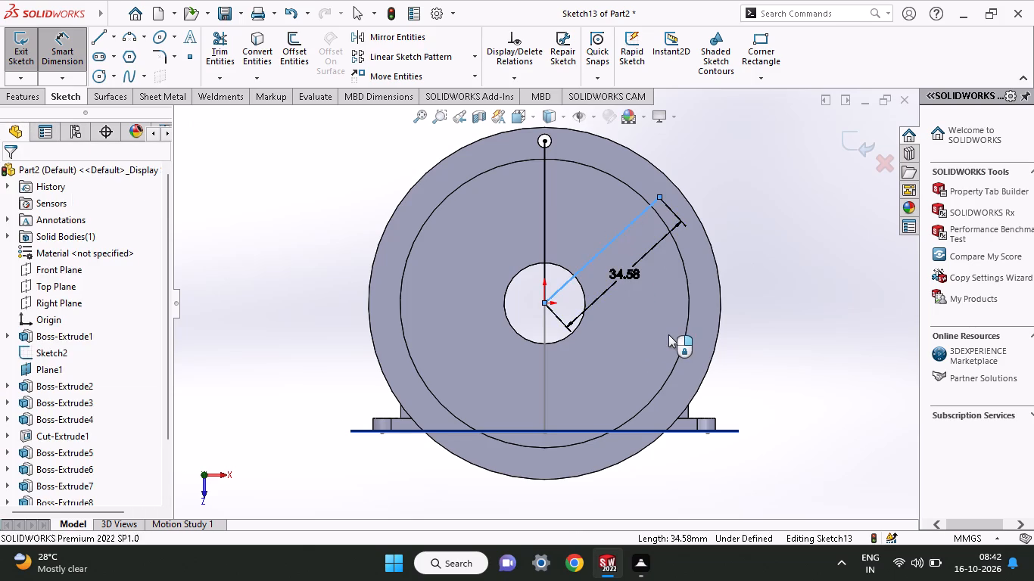
pyautogui.write('36')
pyautogui.press('Return')
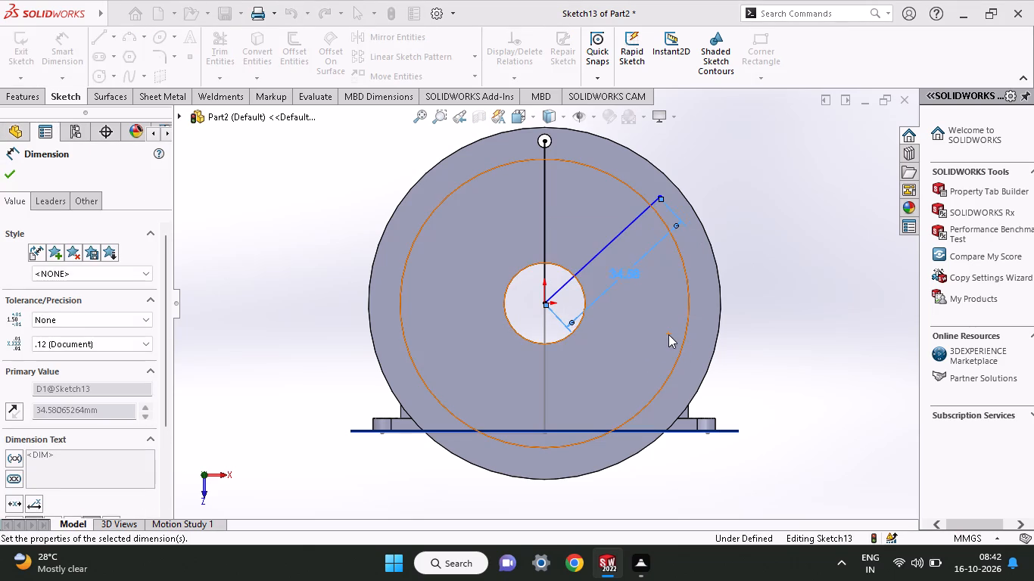
# Dimension the angle between the slanted line and the vertical line to 60°.
pyautogui.click(581, 269)
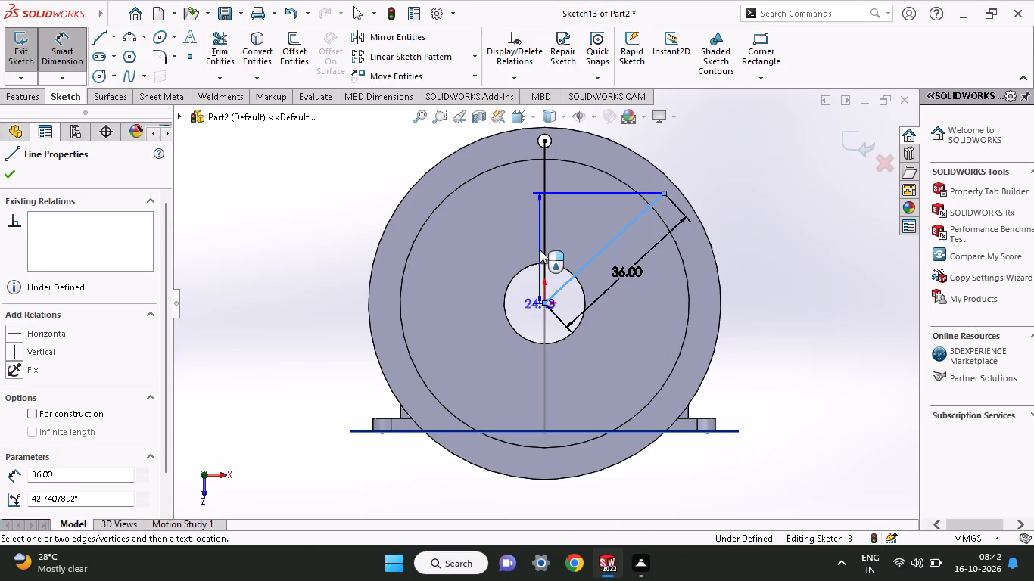
pyautogui.click(543, 249)
pyautogui.click(571, 231)
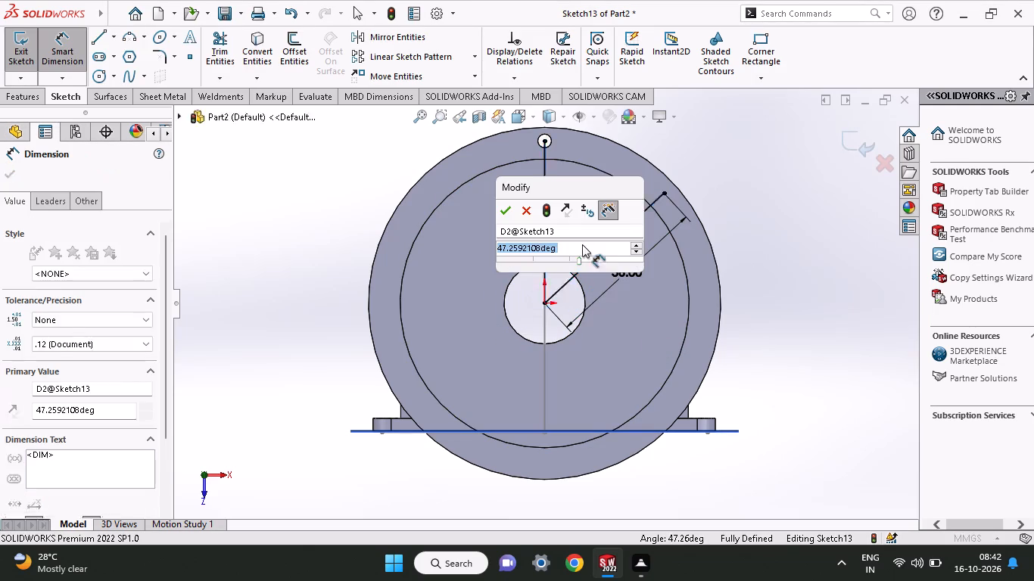
pyautogui.write('60')
pyautogui.press('Return')
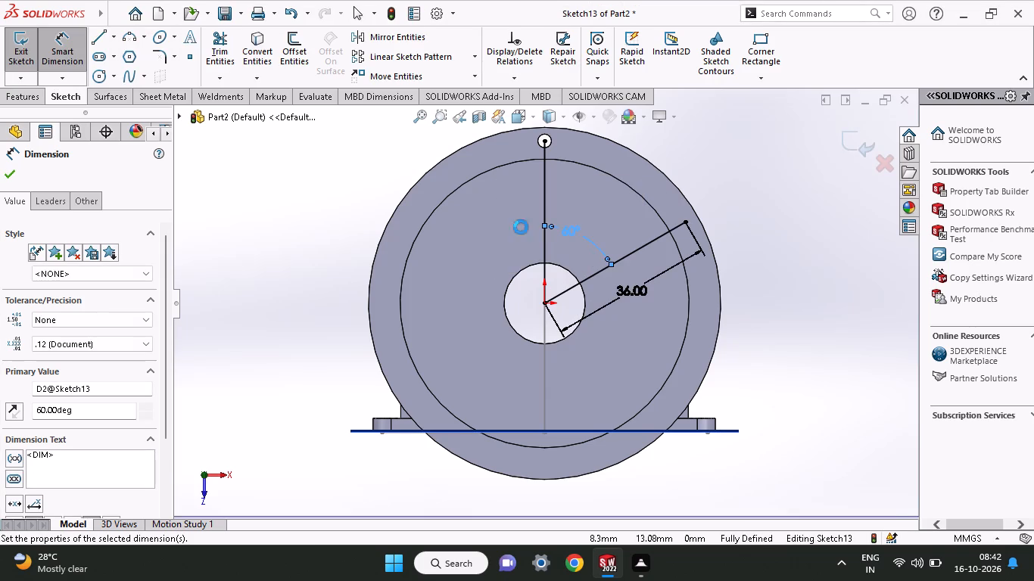
# Sketch a 3 mm diameter circle centred on the slanted line's outer end in the flange ring.
pyautogui.click(91, 74)
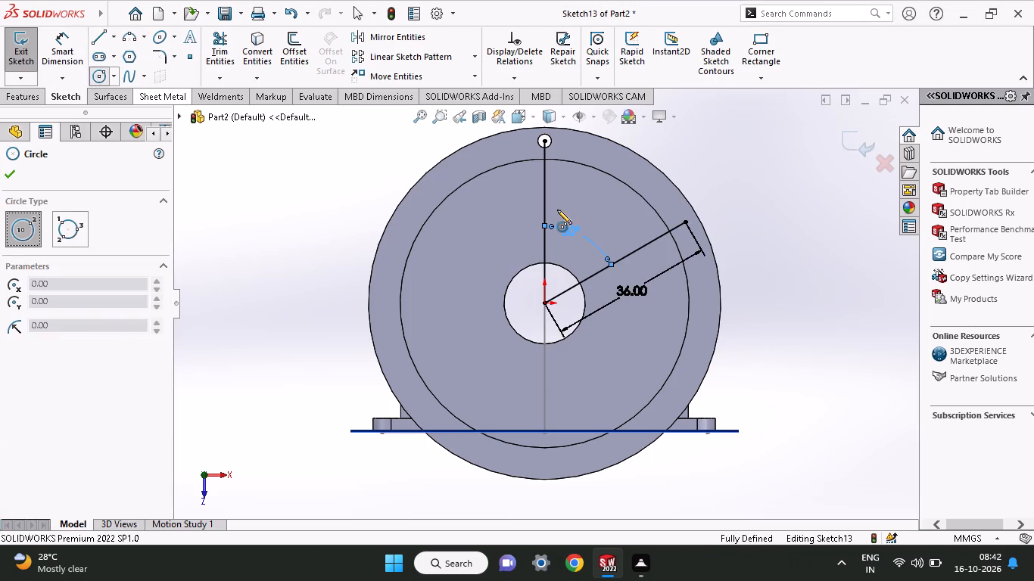
pyautogui.click(684, 220)
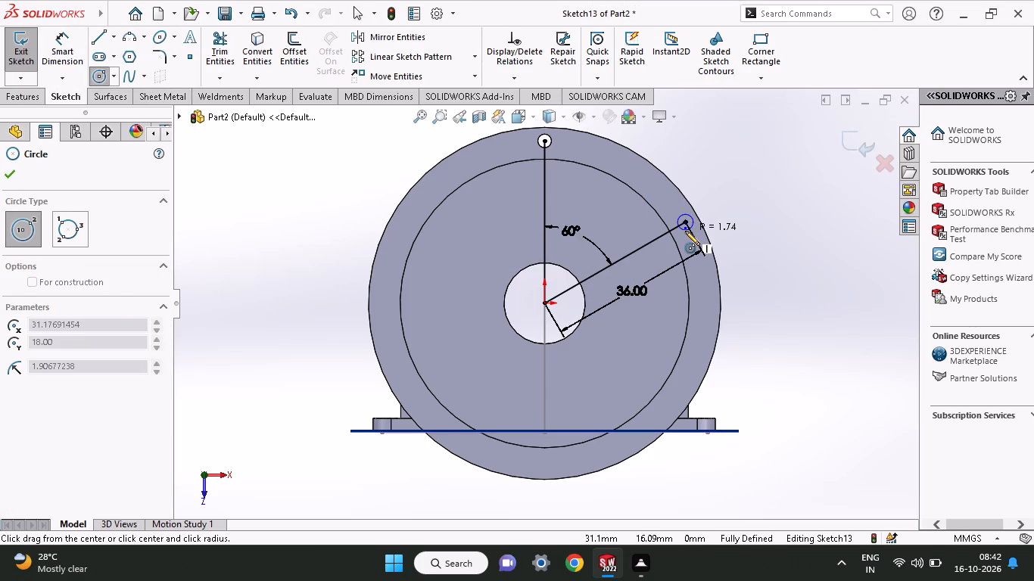
pyautogui.click(685, 231)
pyautogui.click(67, 51)
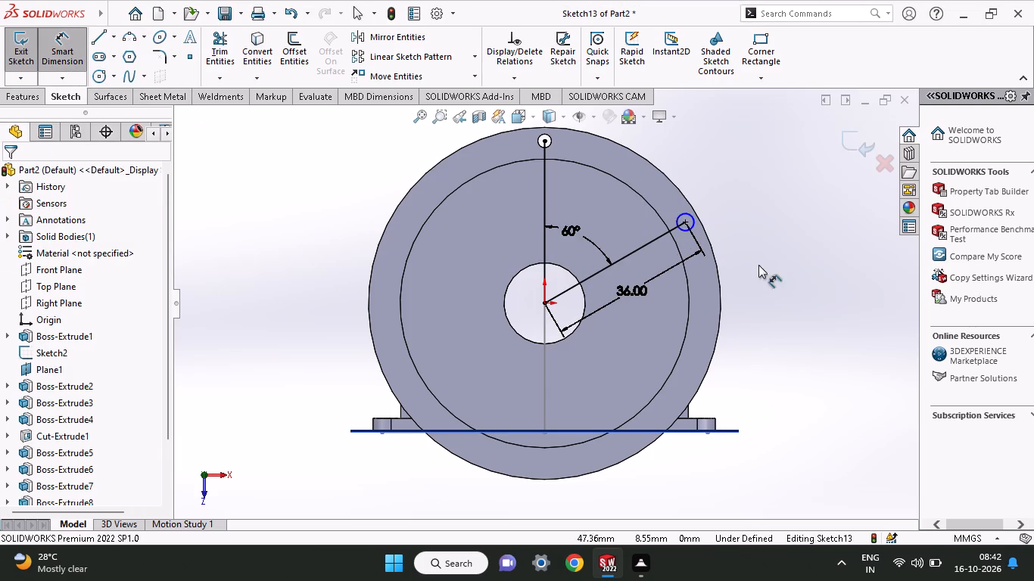
pyautogui.click(684, 233)
pyautogui.click(768, 216)
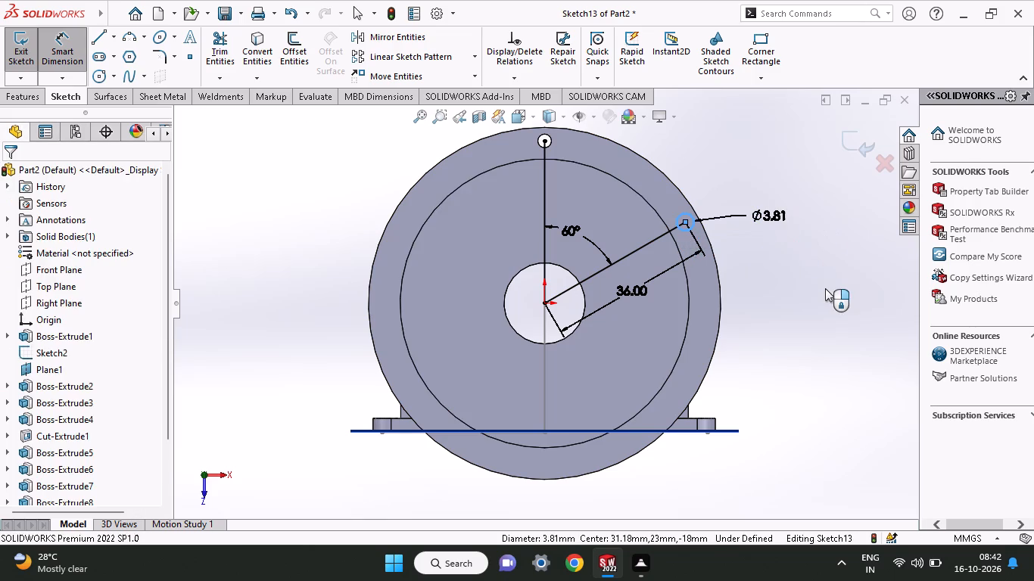
pyautogui.press('3')
pyautogui.press('Return')
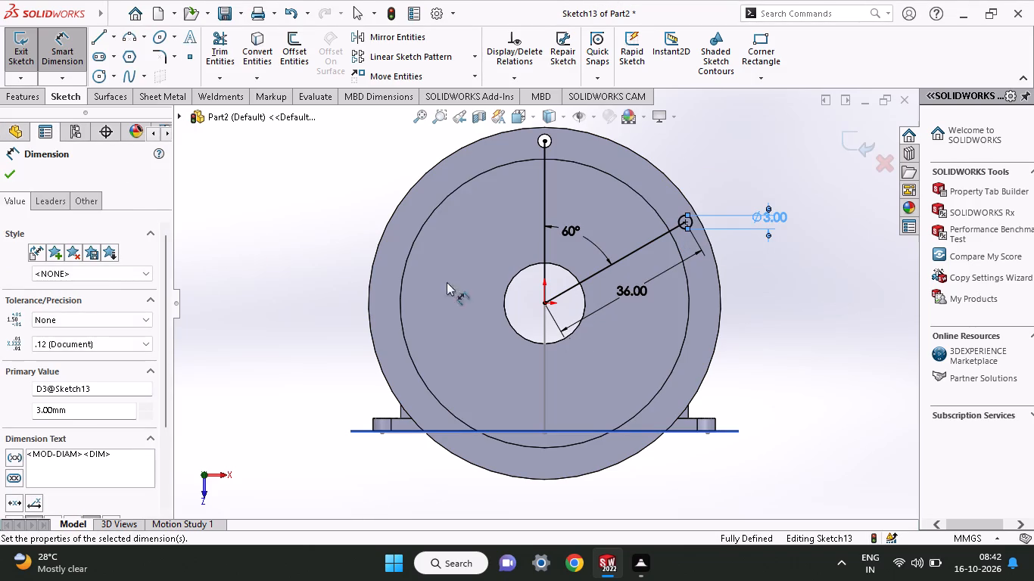
pyautogui.click(6, 169)
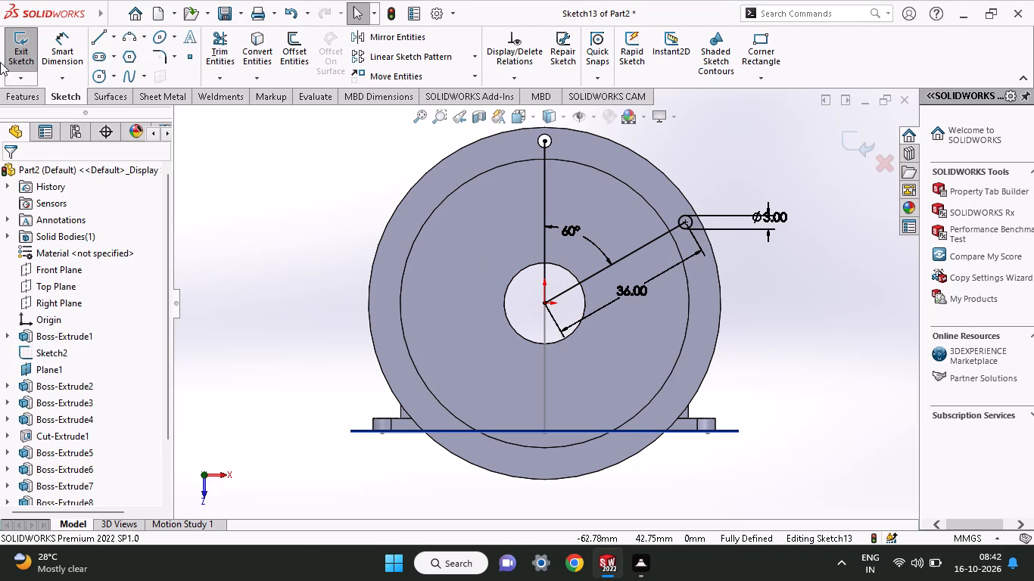
# Cut-extrude the 3 mm circle at the slanted line's end with a blind depth of 33 mm.
pyautogui.click(20, 90)
pyautogui.click(213, 46)
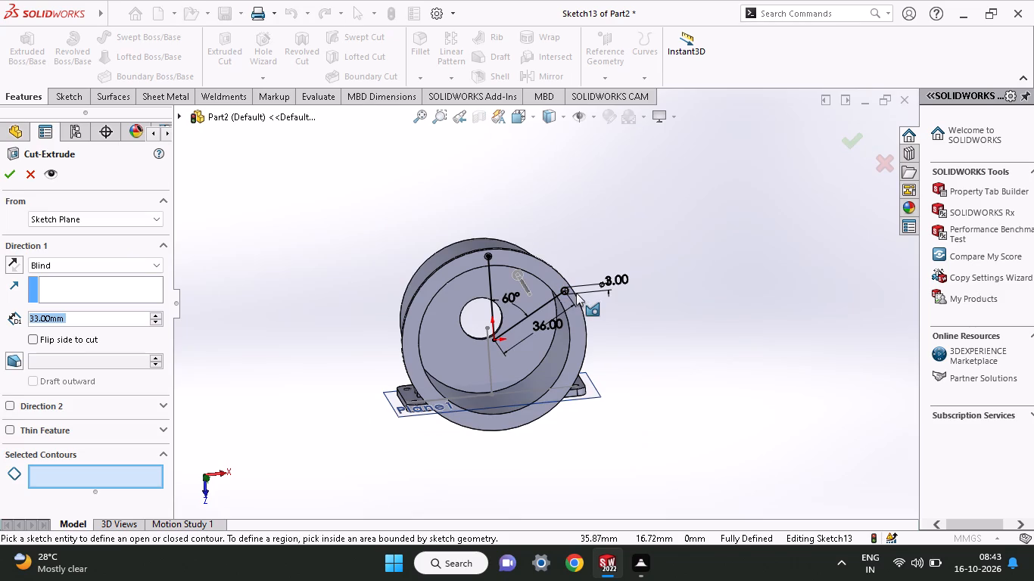
pyautogui.keyDown('ctrl'); pyautogui.scroll(-8, 576, 293); pyautogui.keyUp('ctrl')
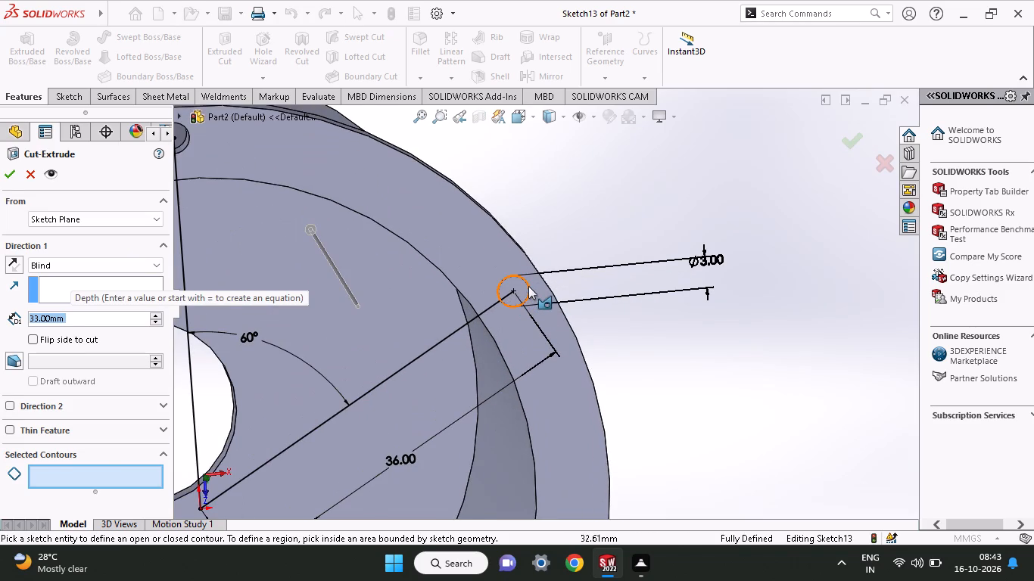
pyautogui.click(528, 286)
pyautogui.click(13, 172)
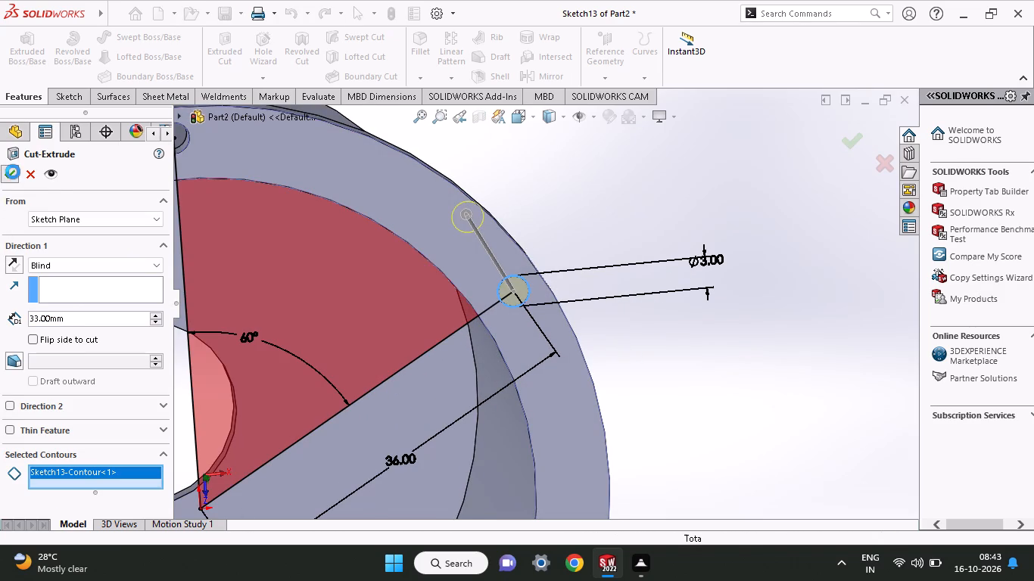
# On the flange's front face, sketch a slanted line about 35 mm long from the origin to the flange's upper-left area.
pyautogui.keyDown('ctrl'); pyautogui.scroll(7, 441, 311); pyautogui.keyUp('ctrl')
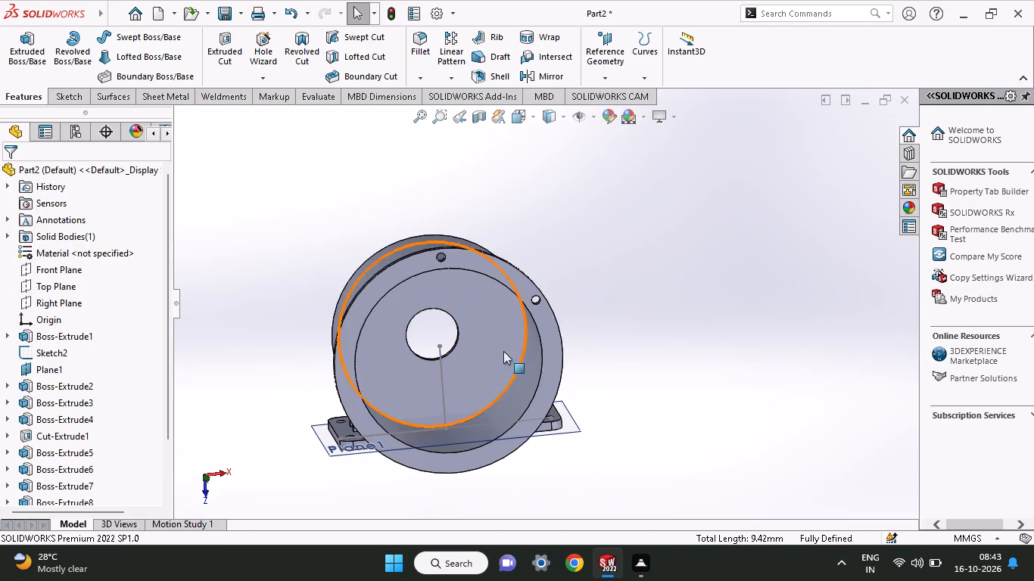
pyautogui.moveTo(465, 340); pyautogui.dragTo(494, 359, button='middle')
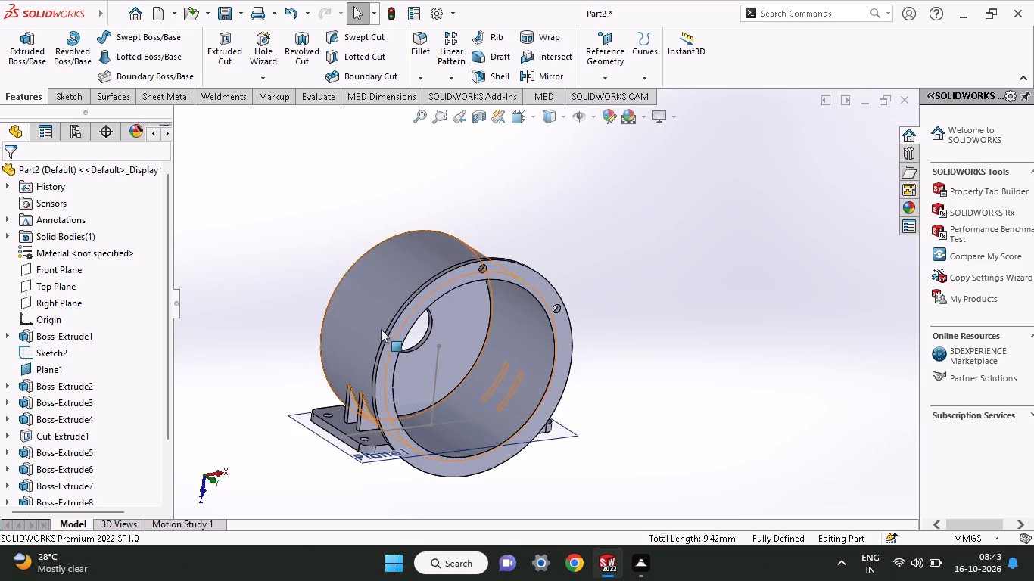
pyautogui.click(414, 309)
pyautogui.click(480, 271)
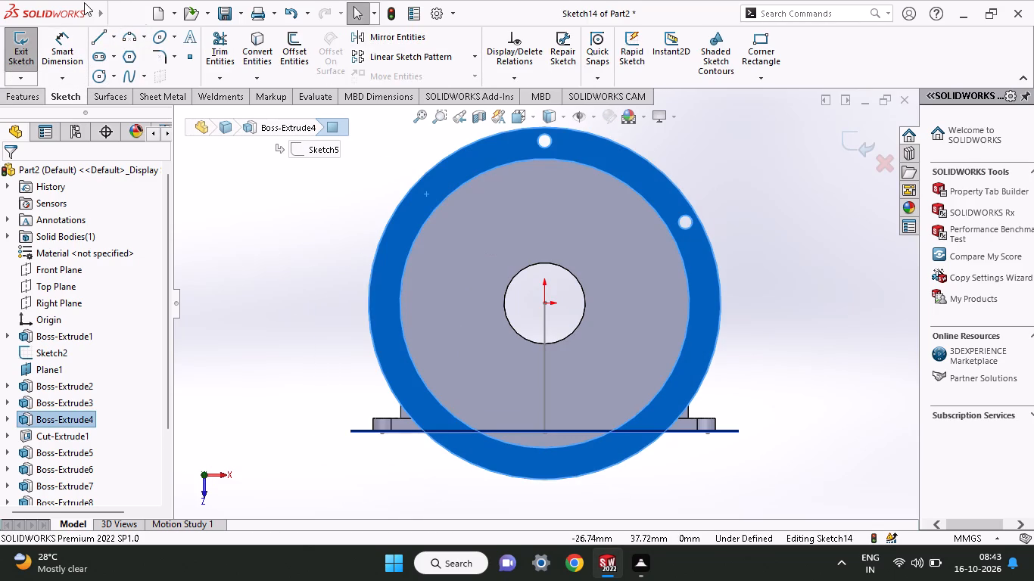
pyautogui.click(101, 30)
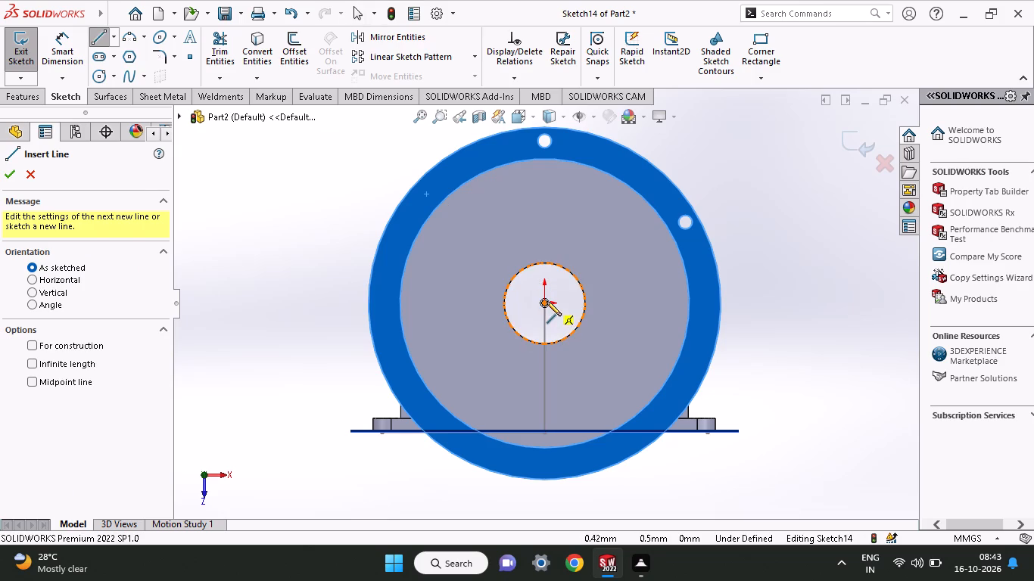
pyautogui.click(547, 301)
pyautogui.click(438, 186)
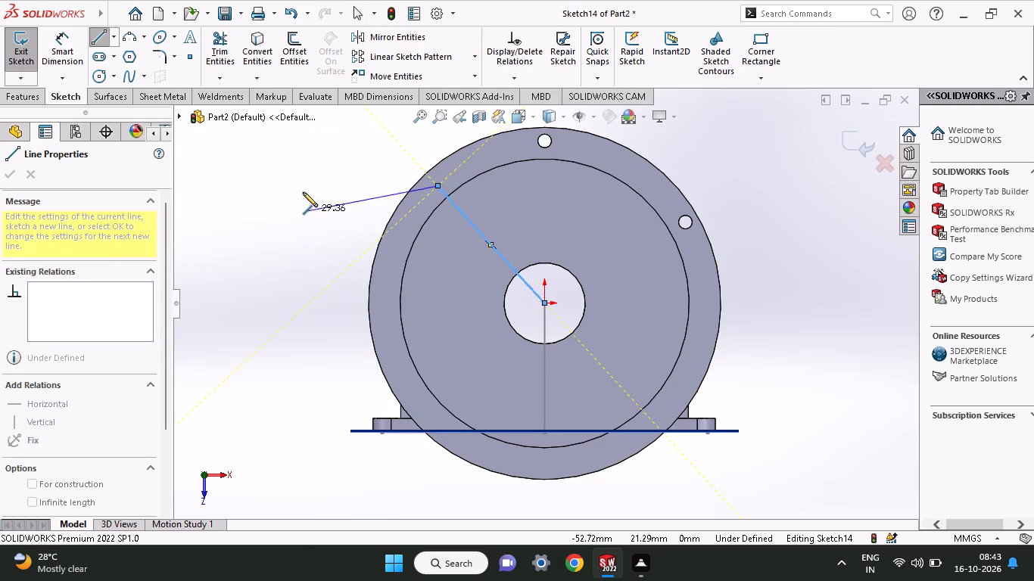
pyautogui.rightClick(303, 189)
pyautogui.click(326, 198)
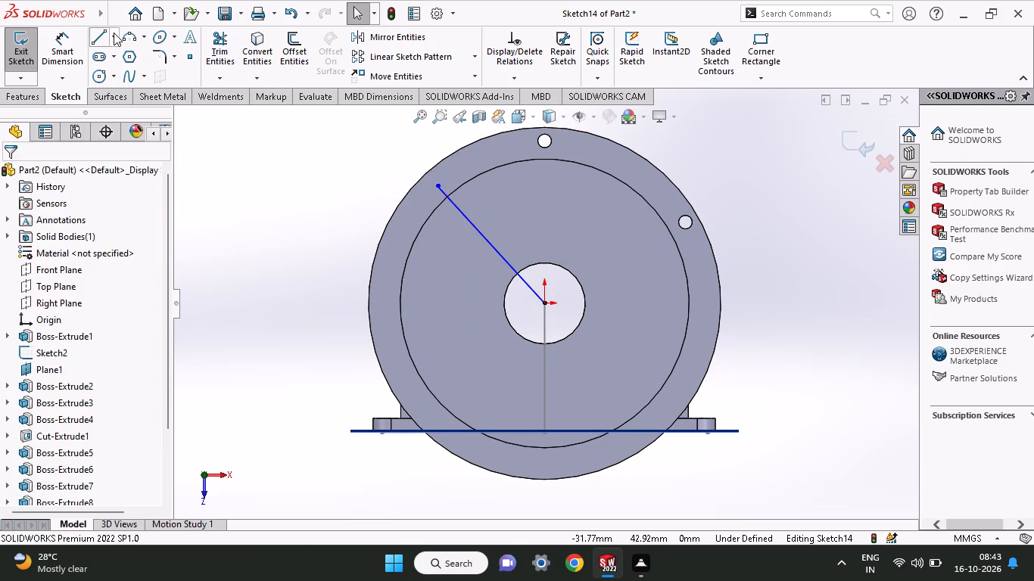
# Sketch a vertical line from the origin to the centre of the top flange hole.
pyautogui.click(107, 33)
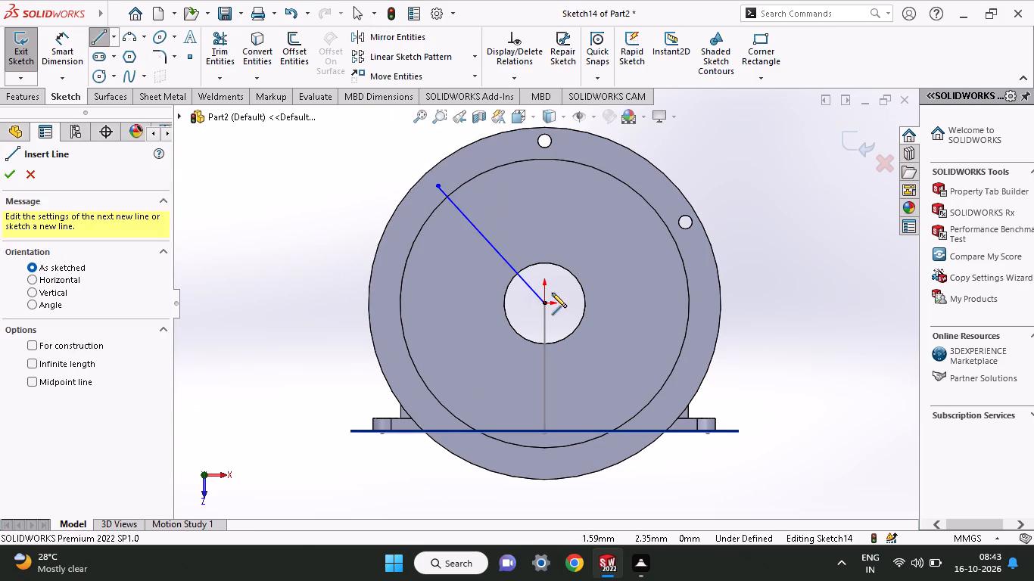
pyautogui.click(546, 300)
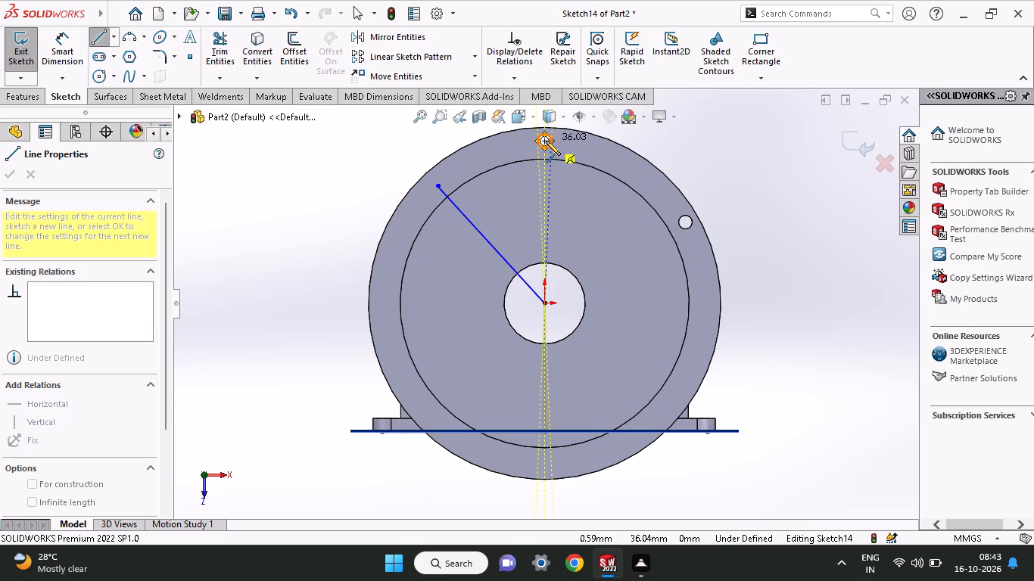
pyautogui.click(544, 141)
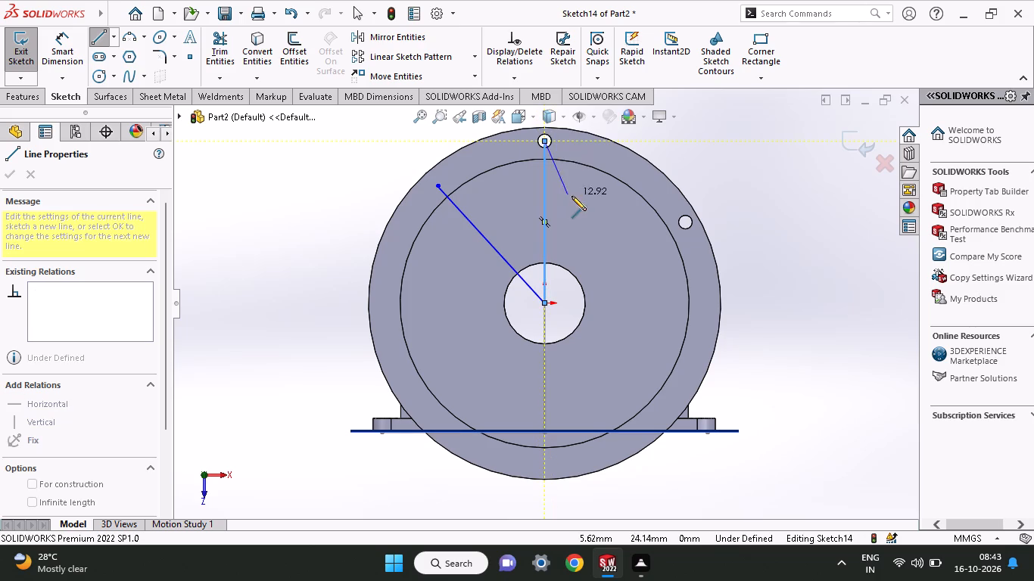
pyautogui.rightClick(574, 200)
pyautogui.click(613, 219)
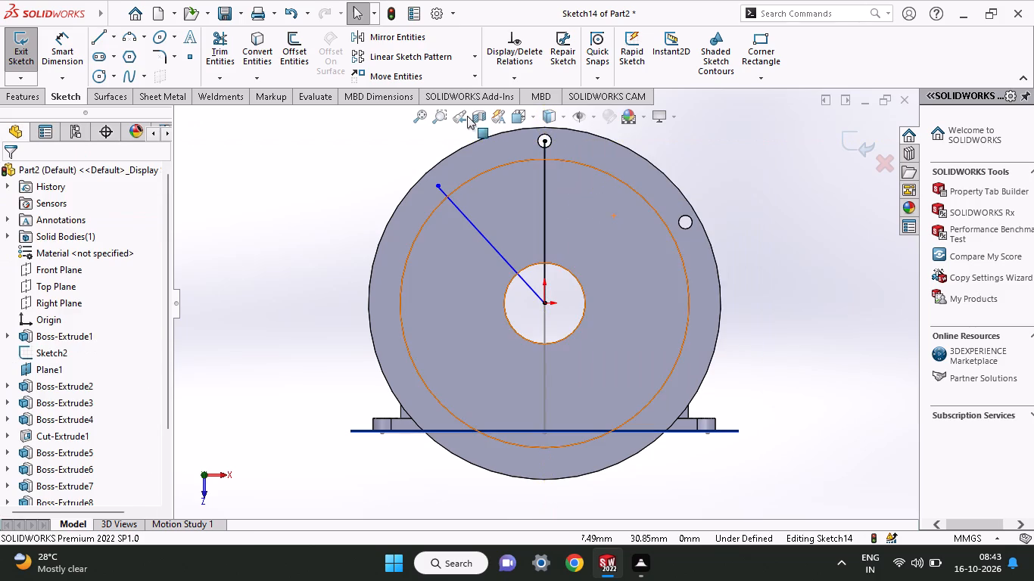
# Dimension the angle between the slanted line and the vertical line to 60°.
pyautogui.click(55, 38)
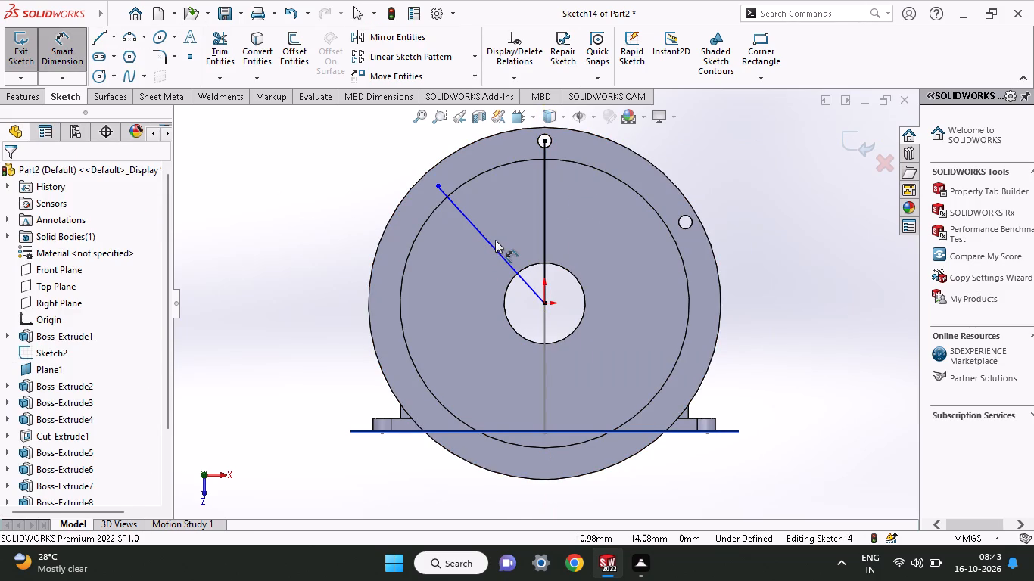
pyautogui.click(490, 240)
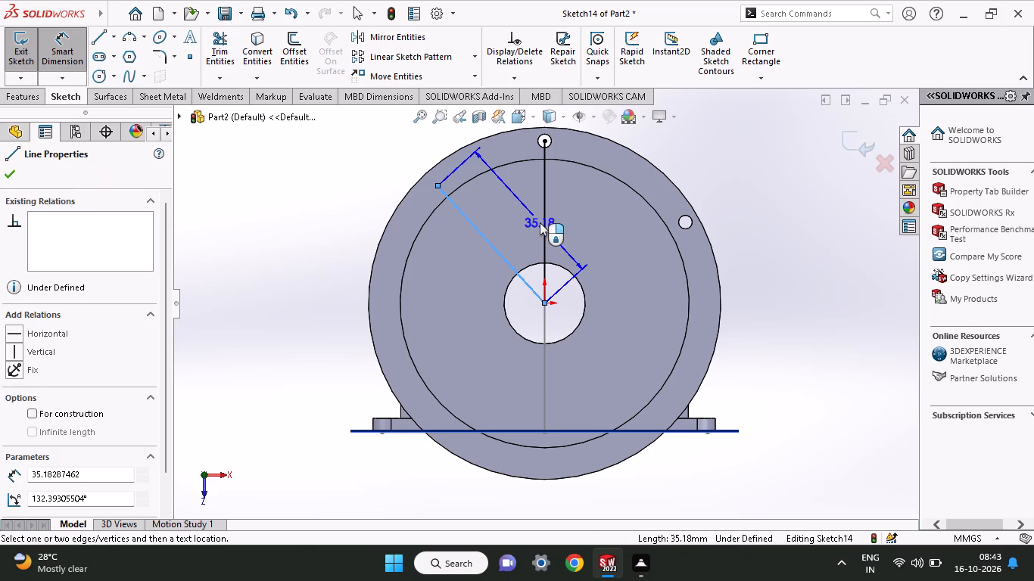
pyautogui.click(546, 225)
pyautogui.click(525, 221)
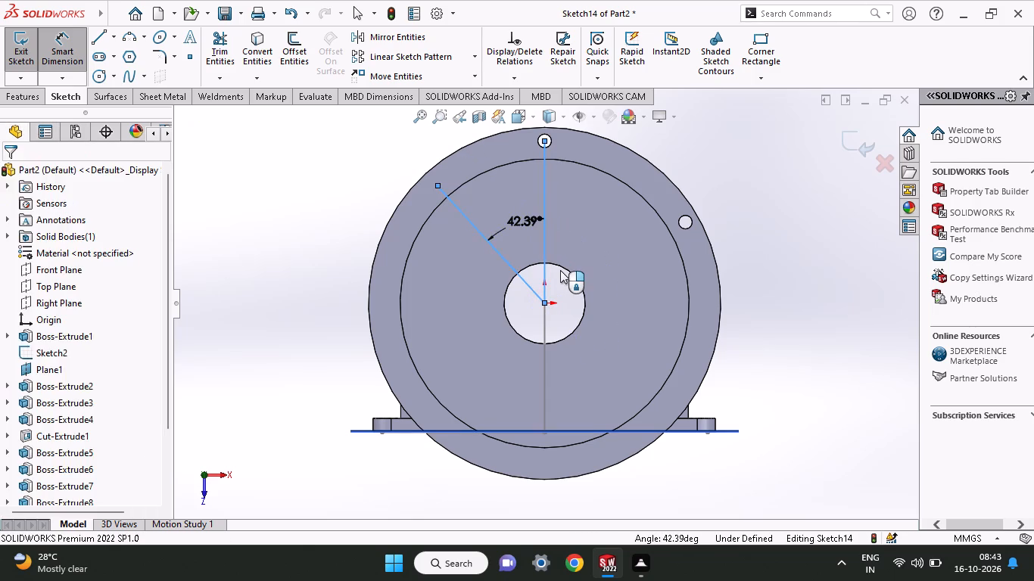
pyautogui.write('60')
pyautogui.press('Return')
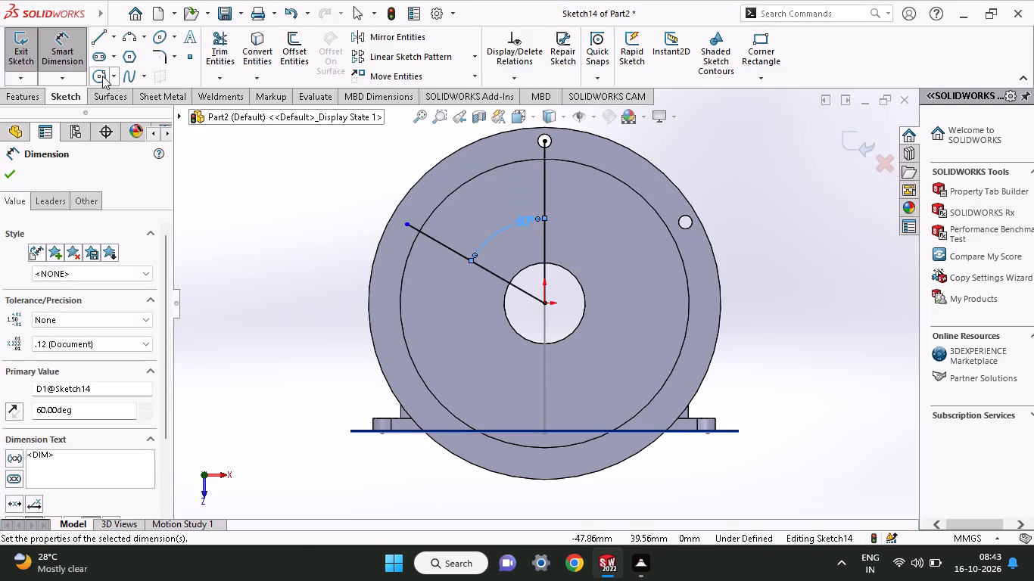
# Sketch a 3 mm diameter circle centred on the slanted line's outer end.
pyautogui.click(102, 76)
pyautogui.click(410, 226)
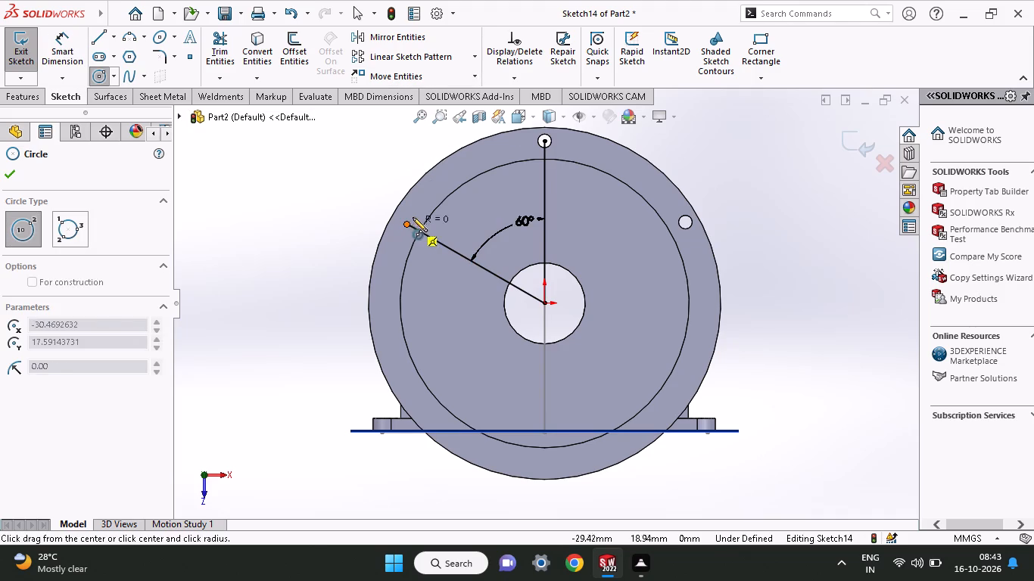
pyautogui.click(413, 216)
pyautogui.click(70, 51)
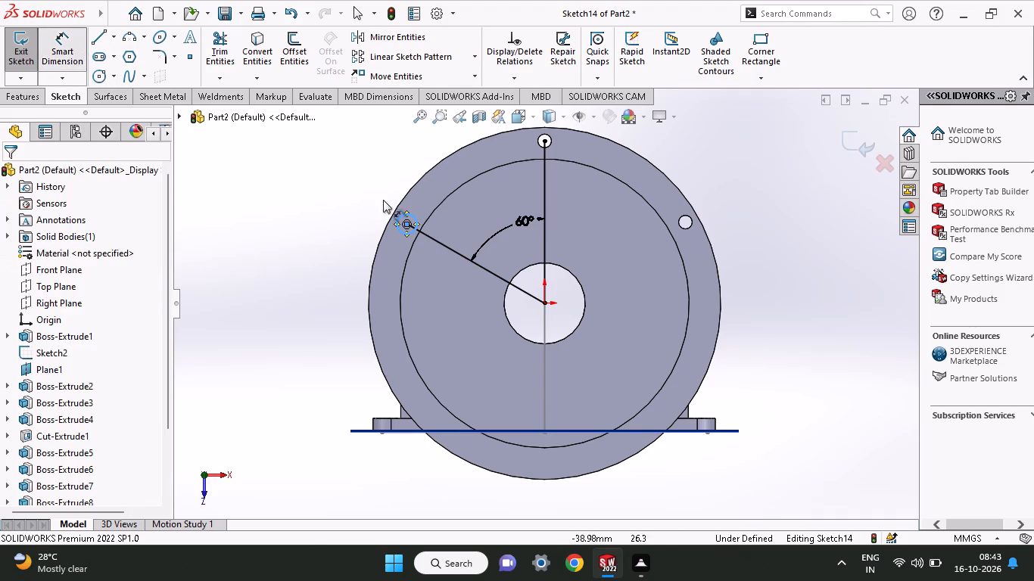
pyautogui.click(409, 238)
pyautogui.click(341, 199)
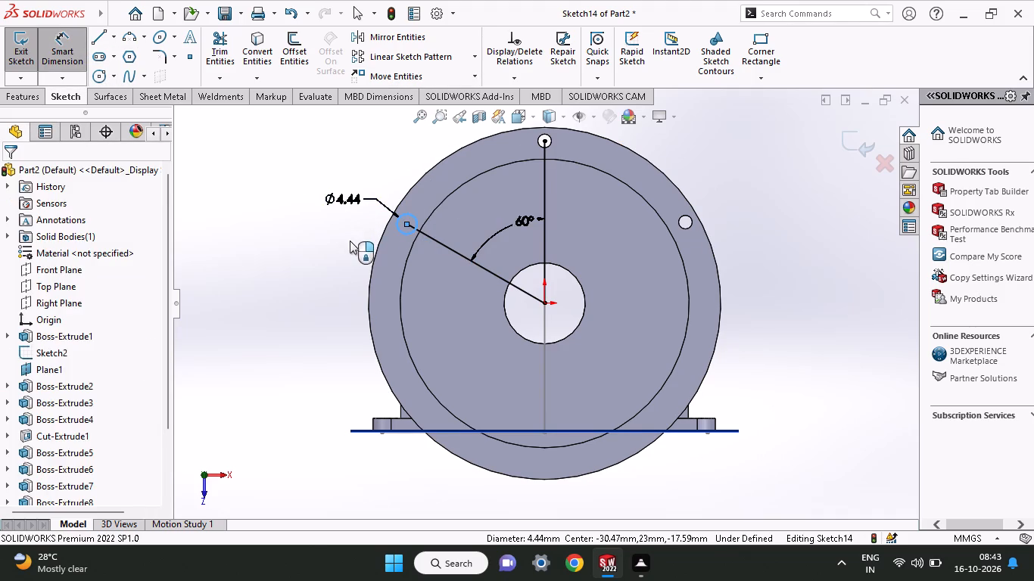
pyautogui.press('3')
pyautogui.press('Return')
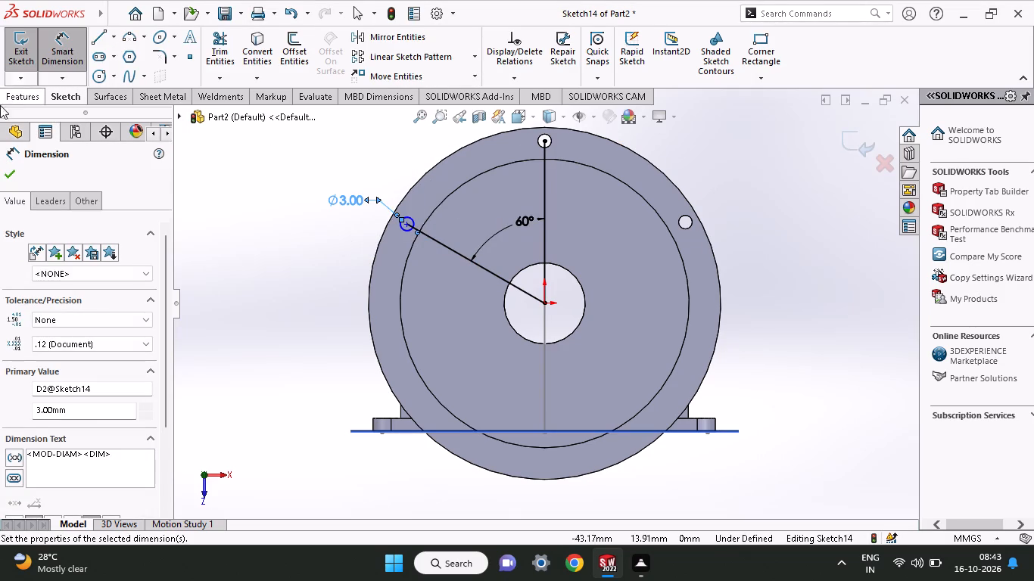
pyautogui.click(14, 174)
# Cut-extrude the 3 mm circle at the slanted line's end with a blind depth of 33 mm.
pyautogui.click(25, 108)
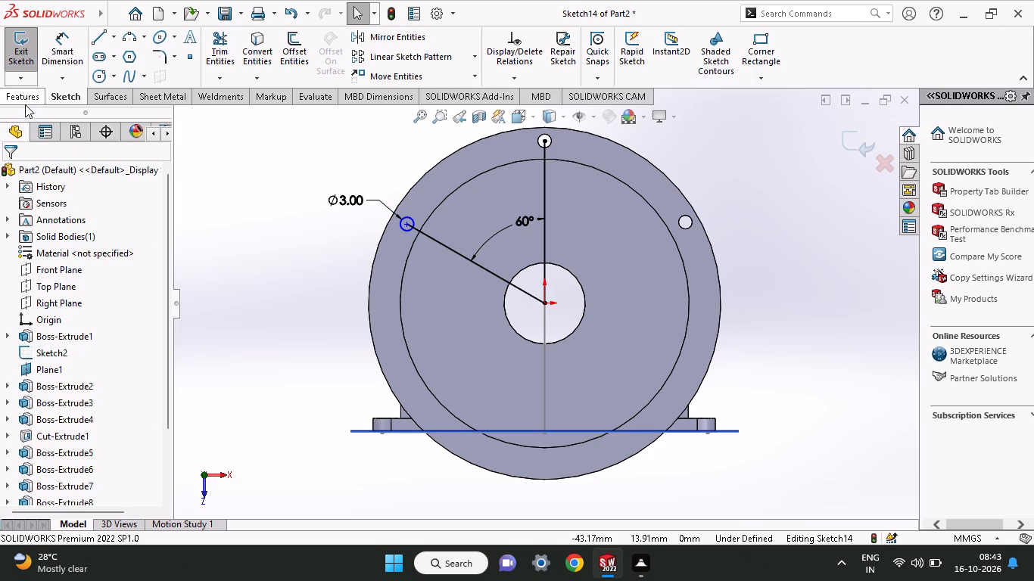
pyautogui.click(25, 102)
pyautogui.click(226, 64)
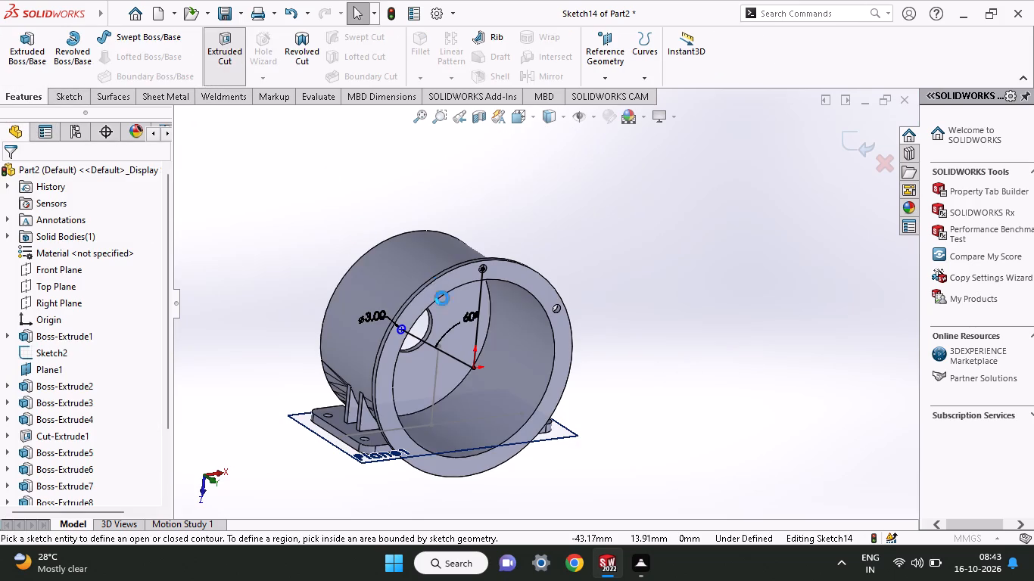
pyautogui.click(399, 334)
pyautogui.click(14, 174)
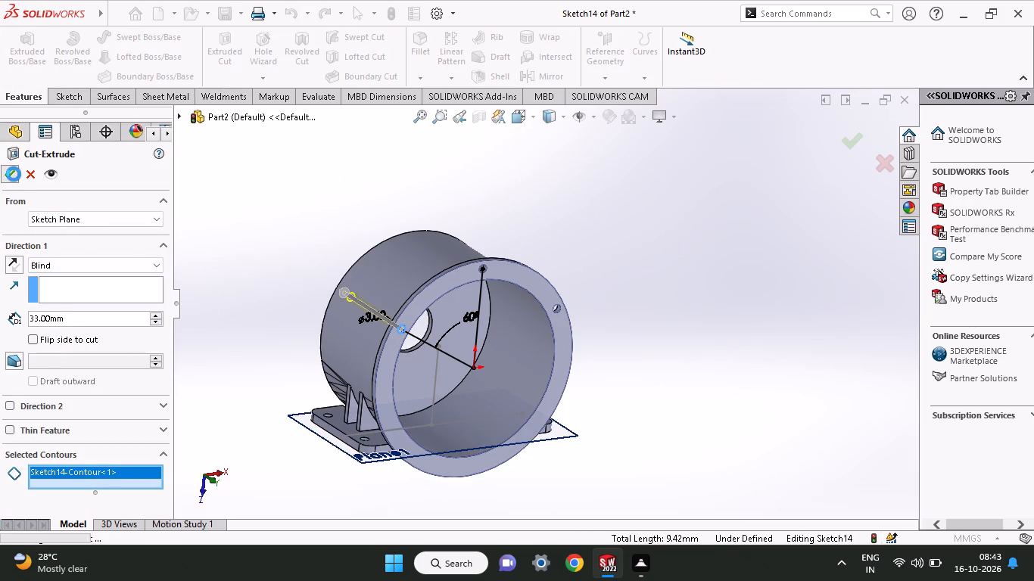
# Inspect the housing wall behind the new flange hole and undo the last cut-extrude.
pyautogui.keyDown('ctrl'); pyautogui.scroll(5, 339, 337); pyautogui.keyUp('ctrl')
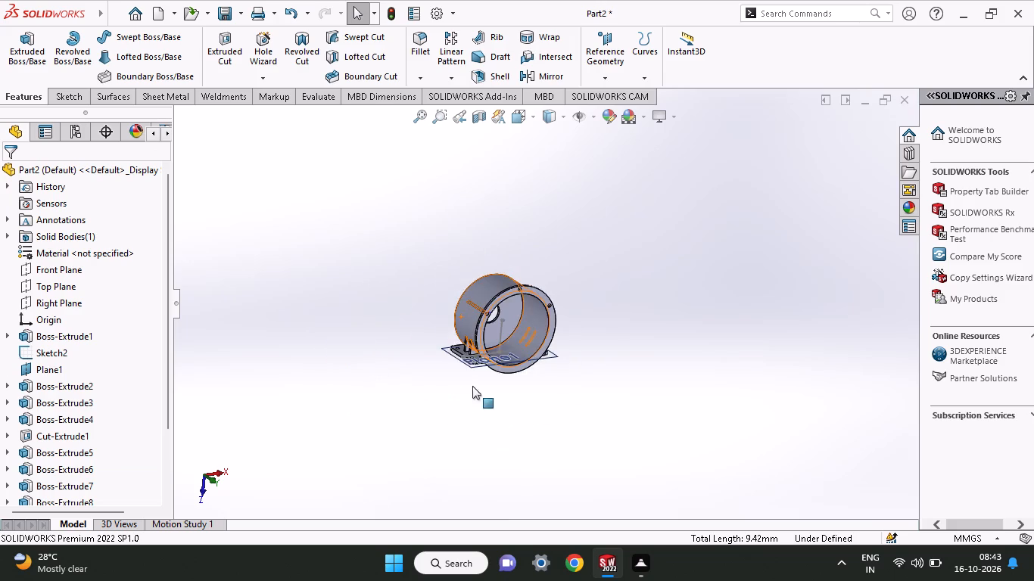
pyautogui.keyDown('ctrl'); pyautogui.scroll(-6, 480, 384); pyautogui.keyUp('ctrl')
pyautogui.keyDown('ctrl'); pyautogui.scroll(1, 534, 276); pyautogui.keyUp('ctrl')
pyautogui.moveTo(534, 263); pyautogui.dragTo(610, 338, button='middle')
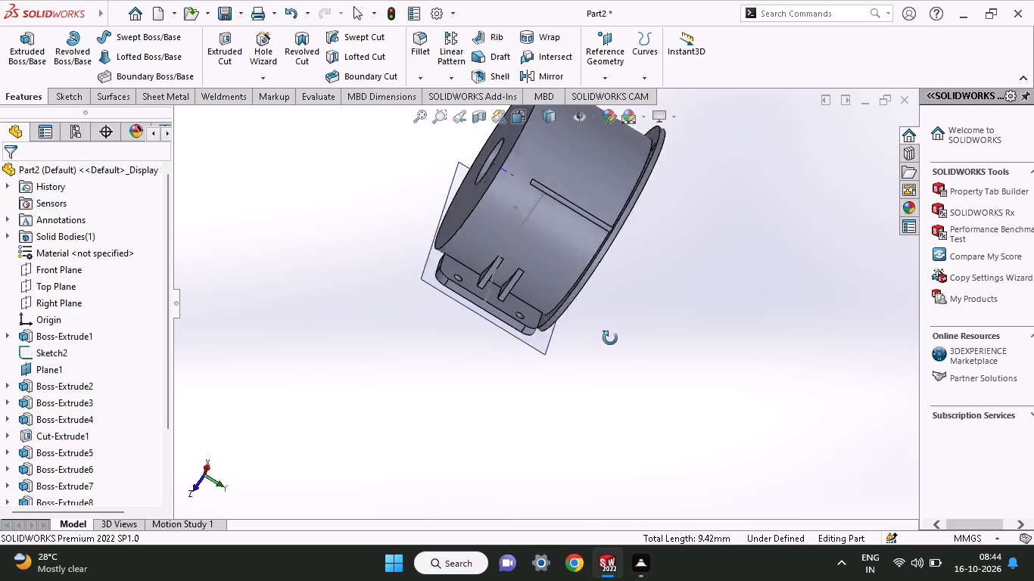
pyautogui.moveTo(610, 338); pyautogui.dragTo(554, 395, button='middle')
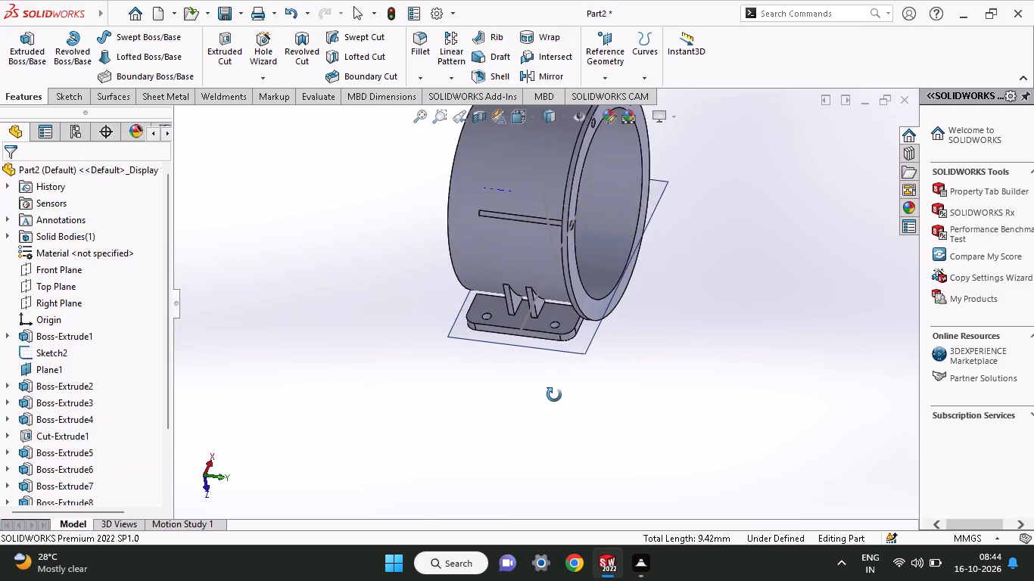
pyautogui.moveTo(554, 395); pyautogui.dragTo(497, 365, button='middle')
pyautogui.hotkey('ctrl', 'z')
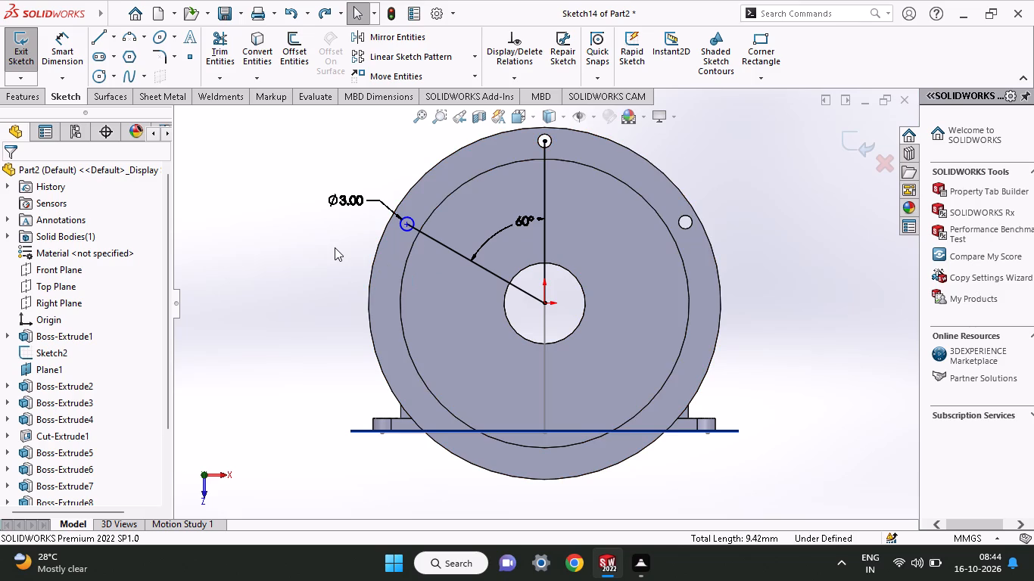
# Dimension the slanted line's length to 36 mm.
pyautogui.middleClick(335, 247)
pyautogui.click(64, 52)
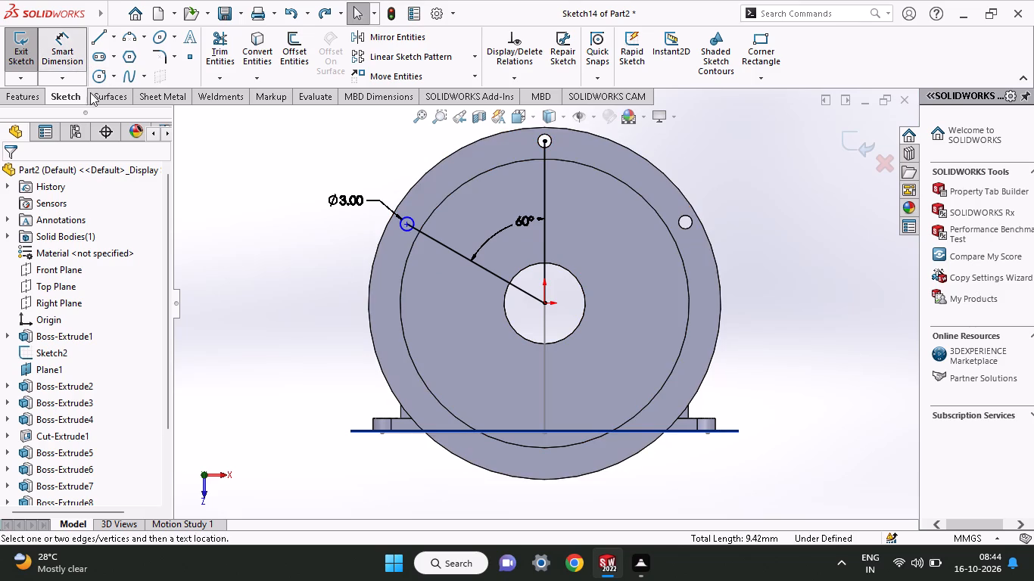
pyautogui.click(444, 247)
pyautogui.click(436, 269)
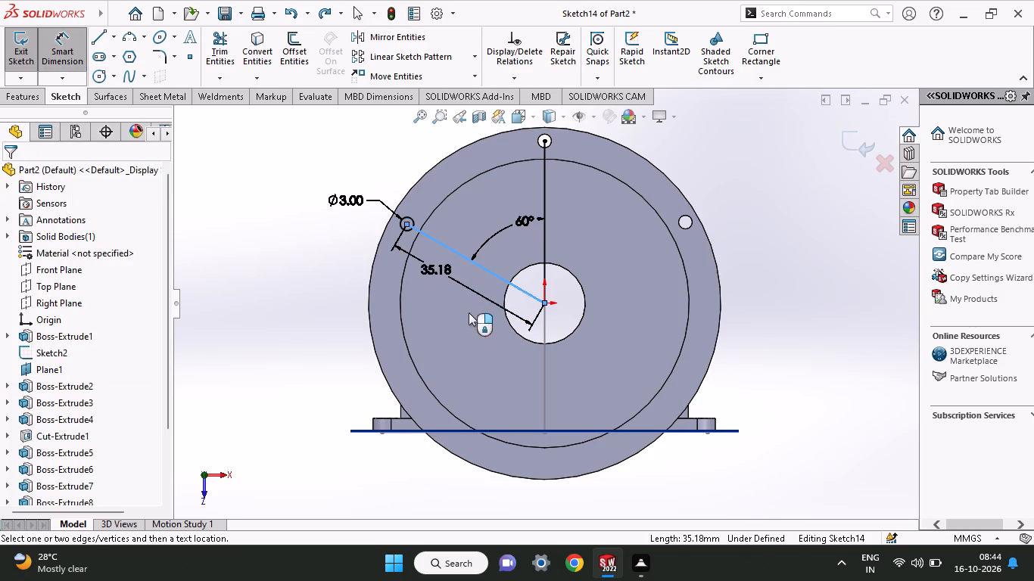
pyautogui.write('36')
pyautogui.press('Return')
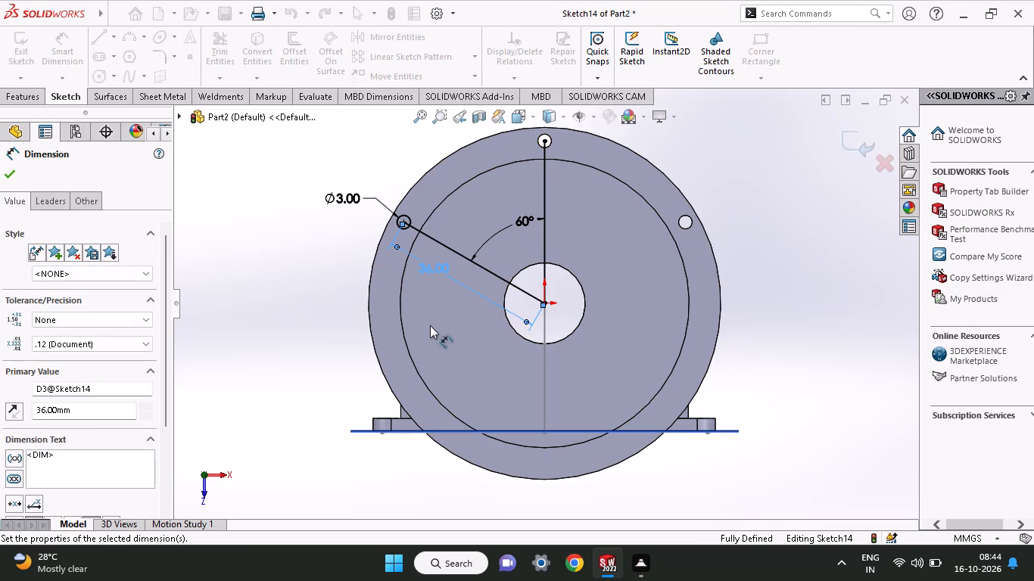
# Cut-extrude the repositioned 3 mm circle in the flange ring with a blind depth of 33 mm.
pyautogui.click(17, 100)
pyautogui.click(214, 36)
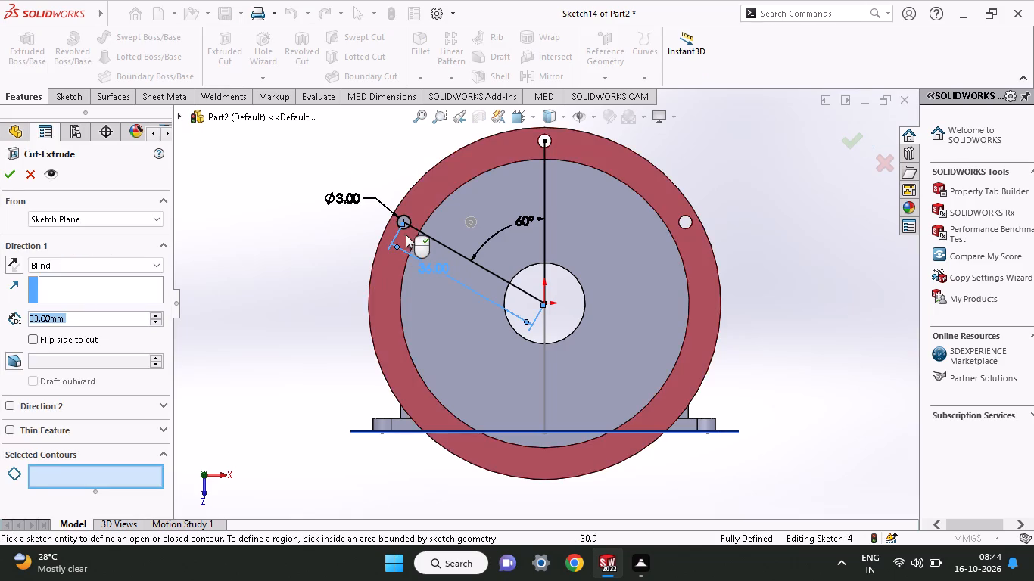
pyautogui.click(400, 231)
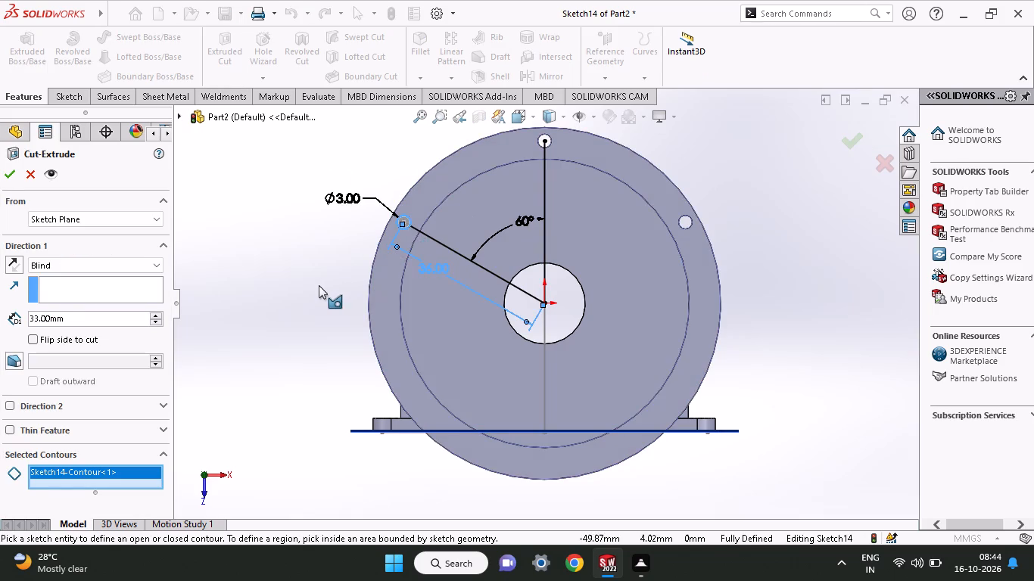
pyautogui.moveTo(319, 285); pyautogui.dragTo(360, 303, button='middle')
pyautogui.click(8, 179)
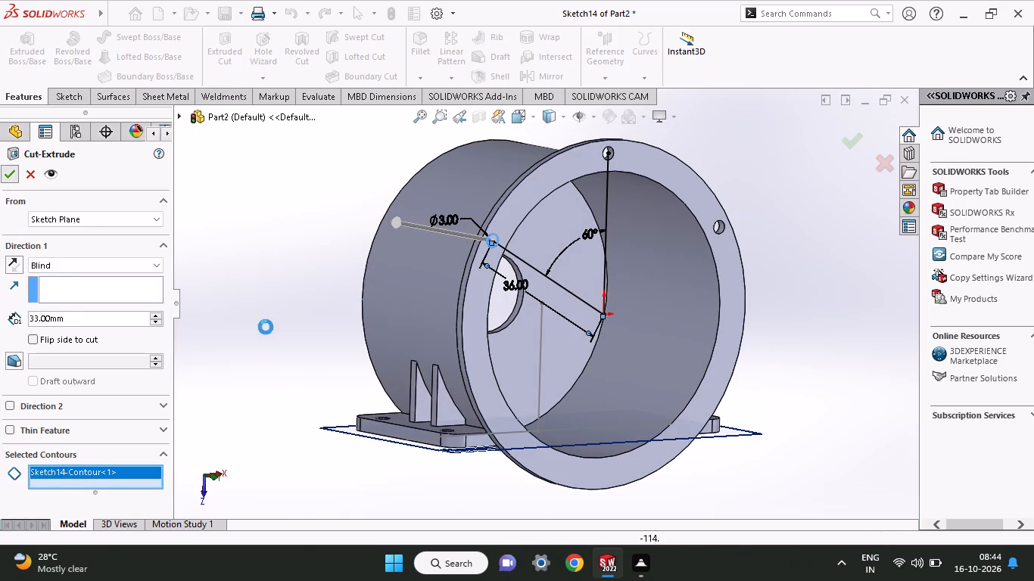
# On the flange face, sketch a vertical line from the origin down into the flange ring and dimension it 36 mm long.
pyautogui.click(478, 353)
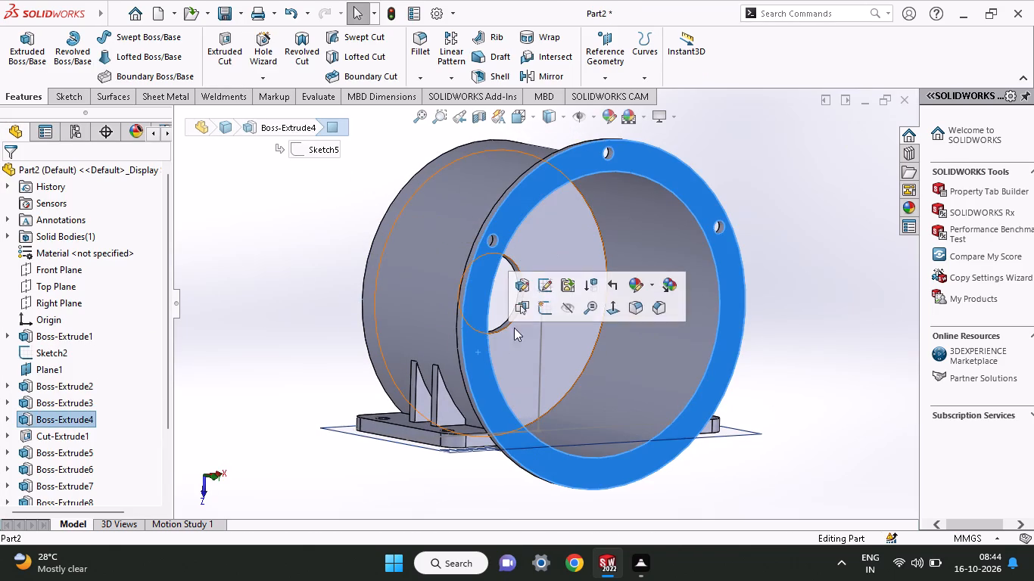
pyautogui.click(540, 312)
pyautogui.click(100, 36)
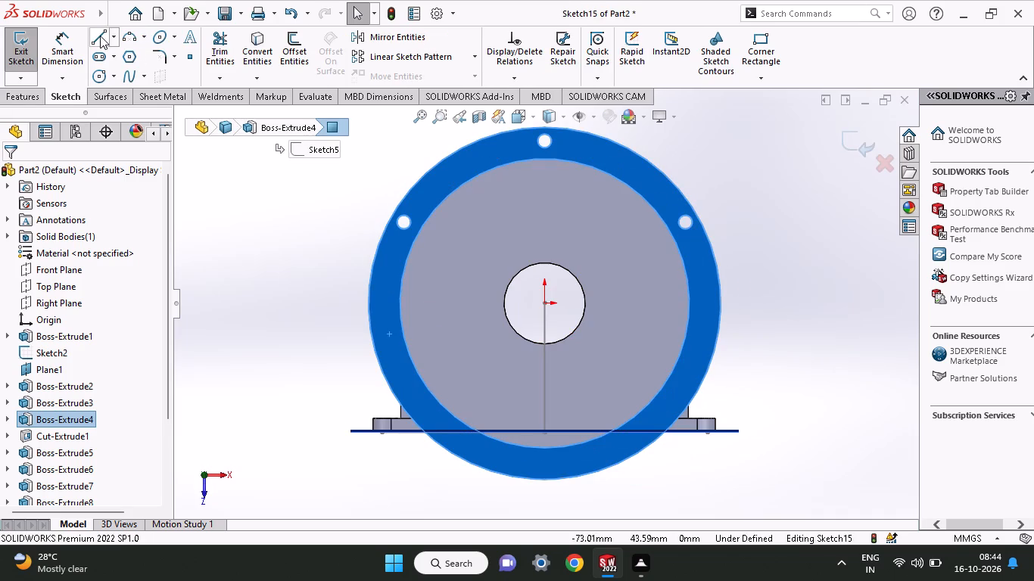
pyautogui.click(547, 303)
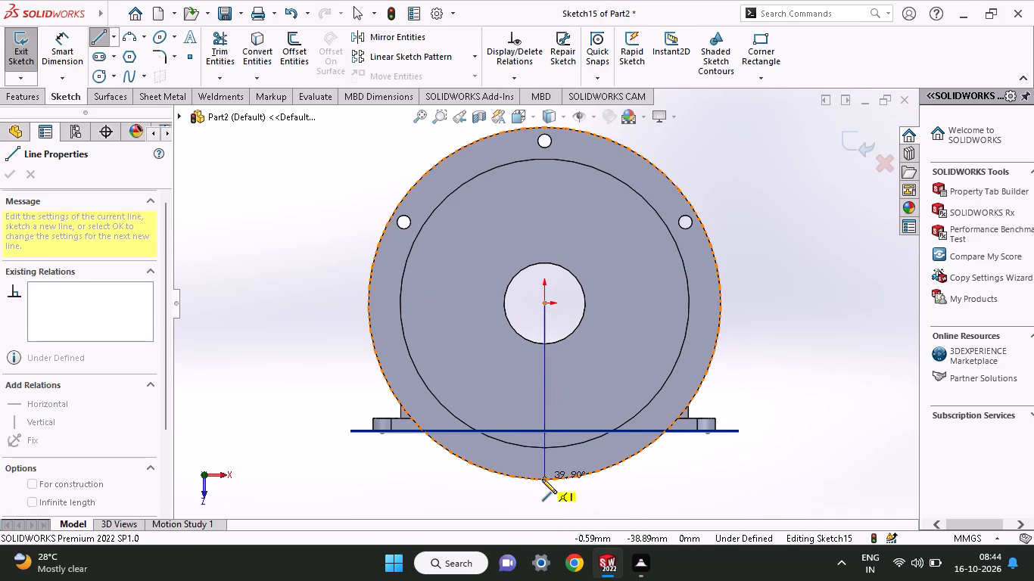
pyautogui.click(540, 459)
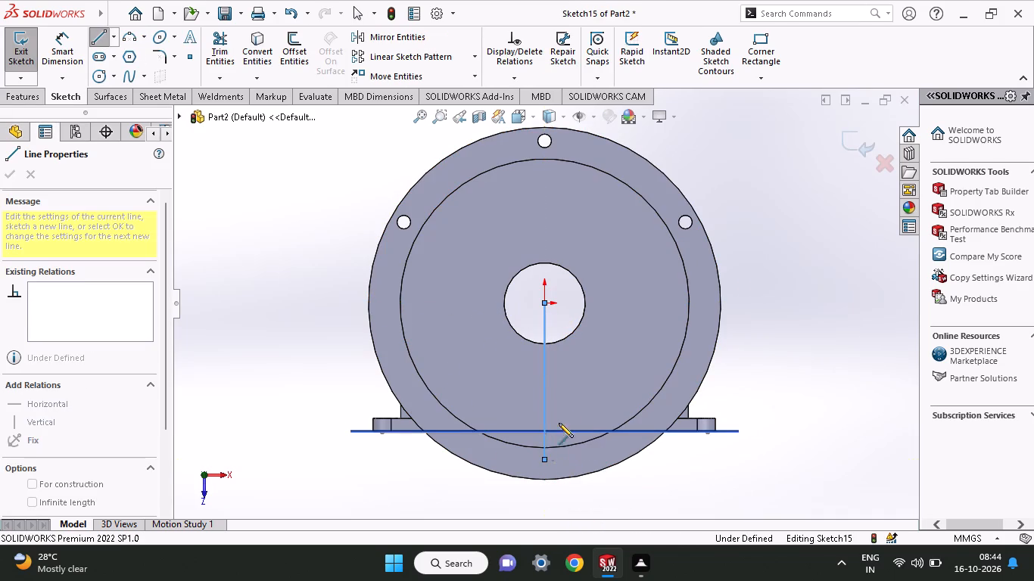
pyautogui.rightClick(565, 396)
pyautogui.click(588, 400)
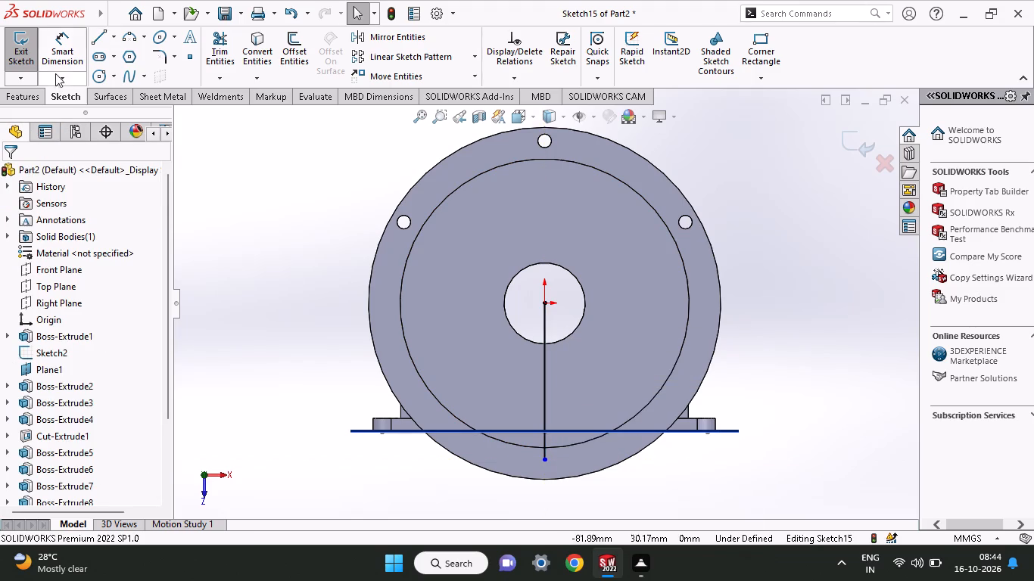
pyautogui.click(55, 67)
pyautogui.click(547, 377)
pyautogui.click(572, 368)
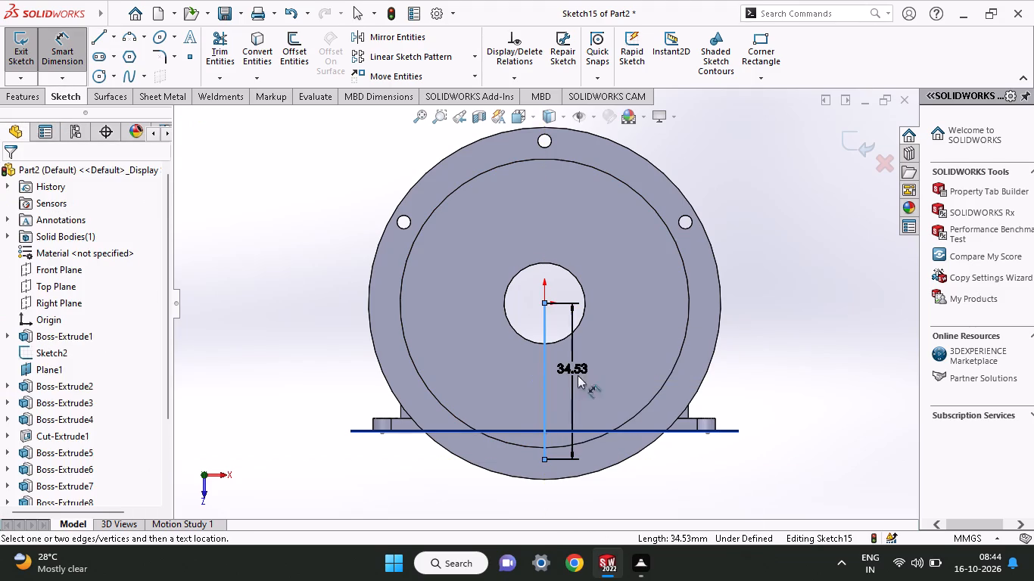
pyautogui.write('36')
pyautogui.press('Return')
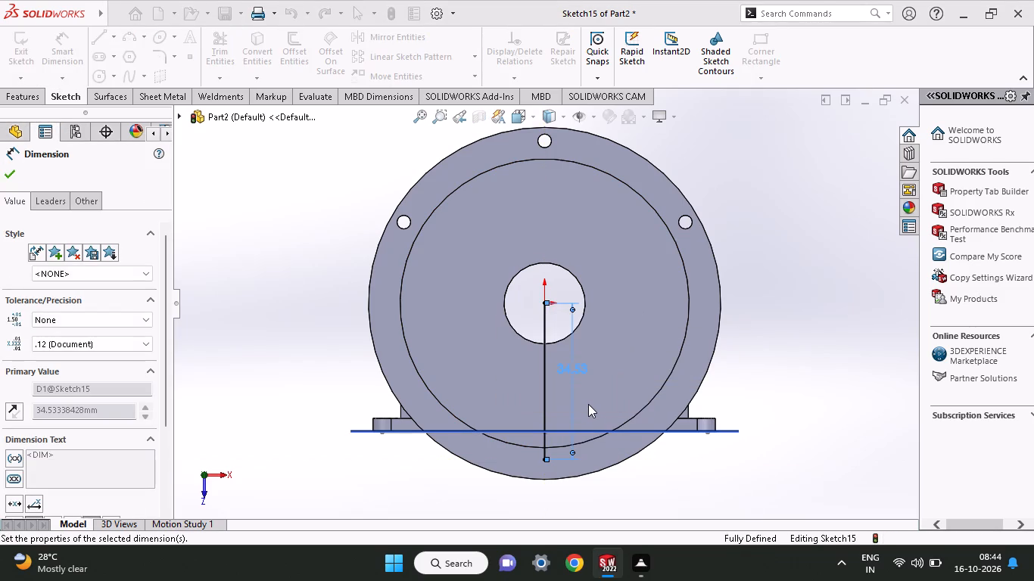
# Sketch a circle centred on the vertical line's lower end and dimension its diameter to 3 mm.
pyautogui.click(100, 80)
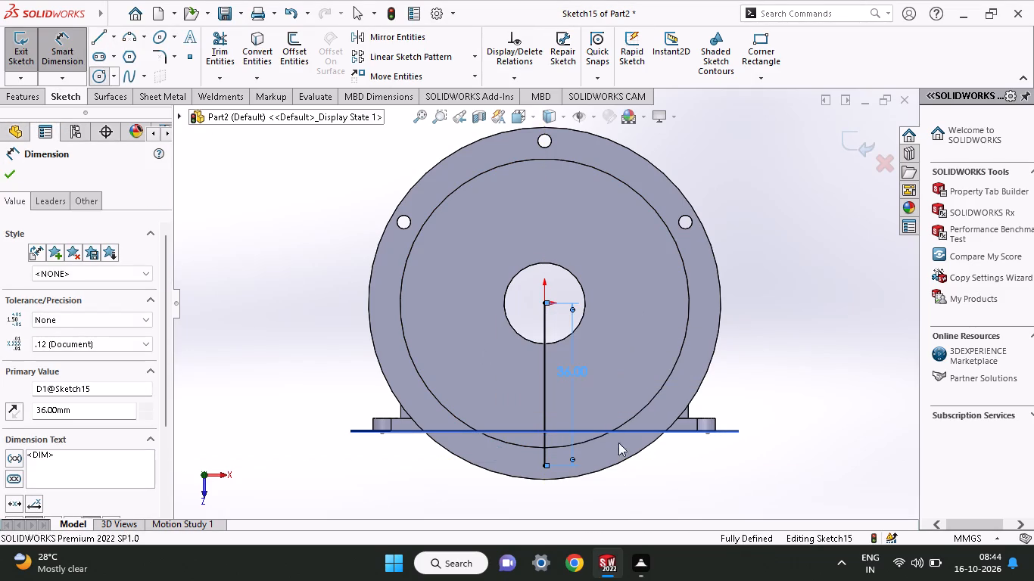
pyautogui.click(543, 466)
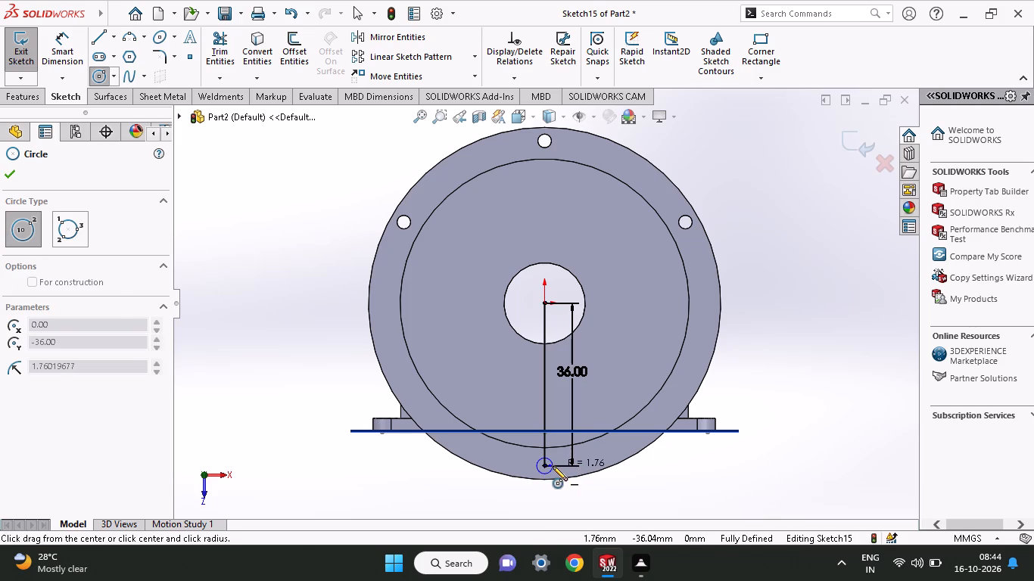
pyautogui.click(553, 466)
pyautogui.click(84, 45)
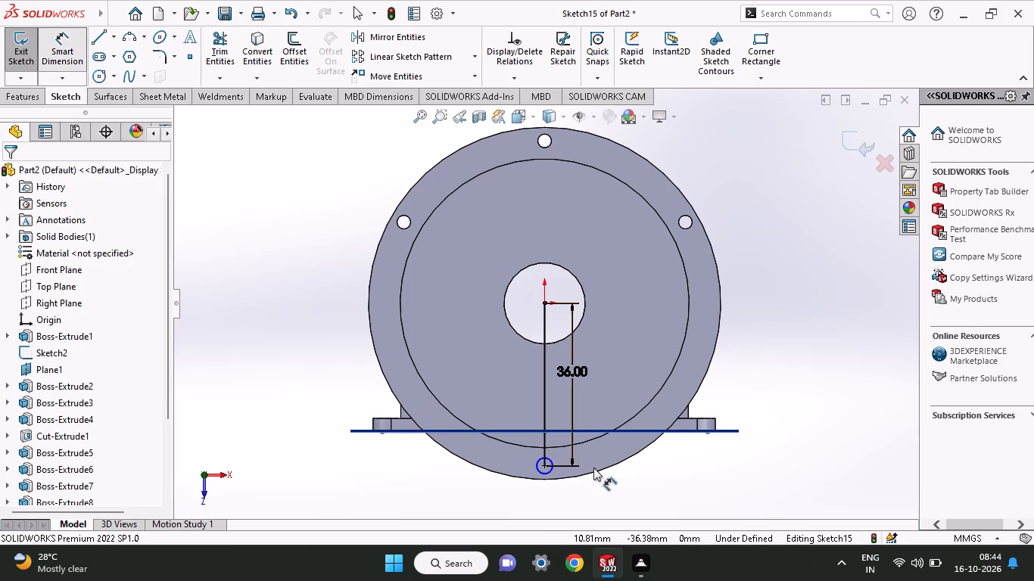
pyautogui.click(551, 471)
pyautogui.click(475, 479)
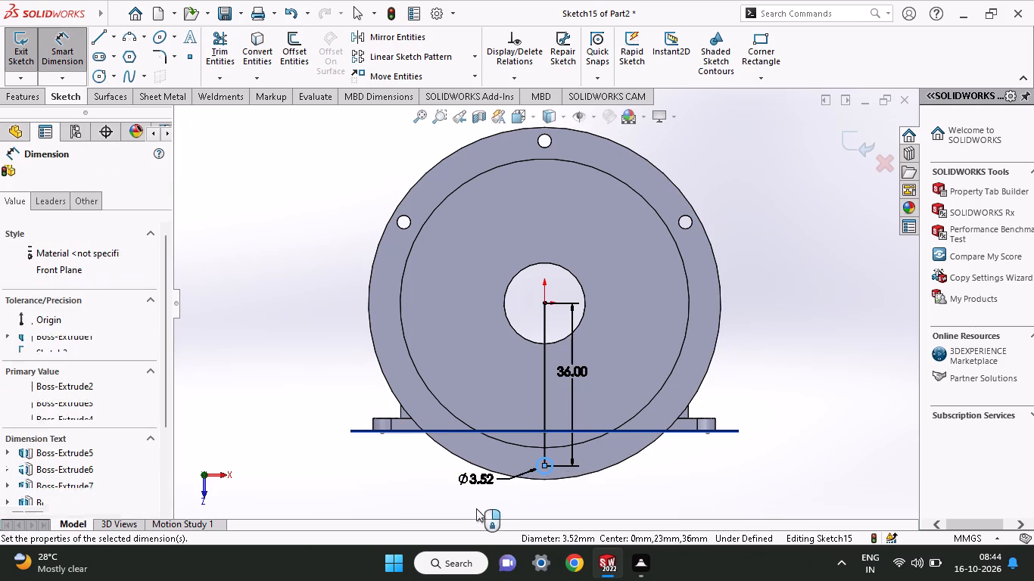
pyautogui.press('3')
pyautogui.press('Return')
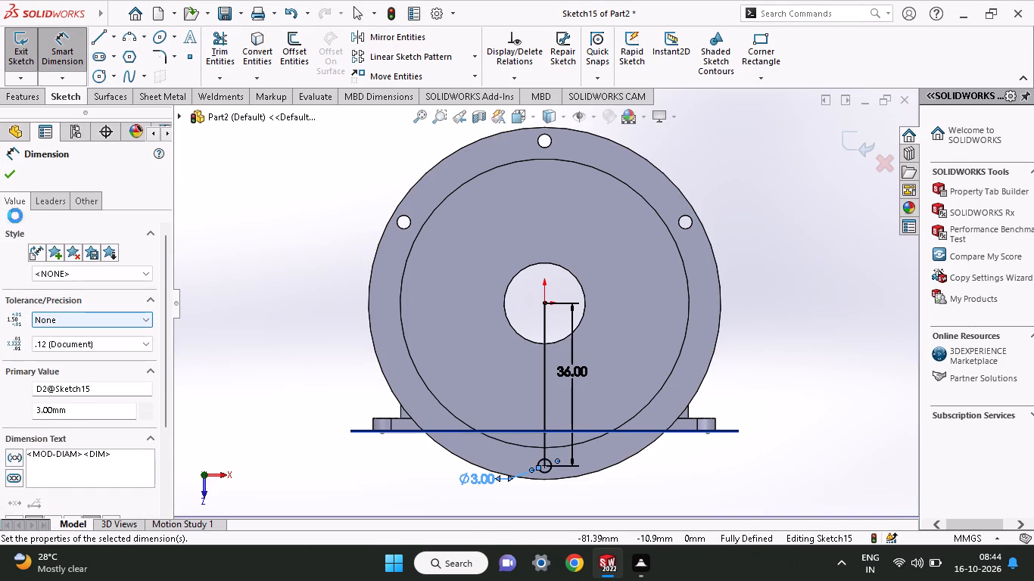
# Cut-extrude the 3 mm circle at the bottom of the flange ring with a blind depth of 33 mm.
pyautogui.click(30, 95)
pyautogui.click(210, 59)
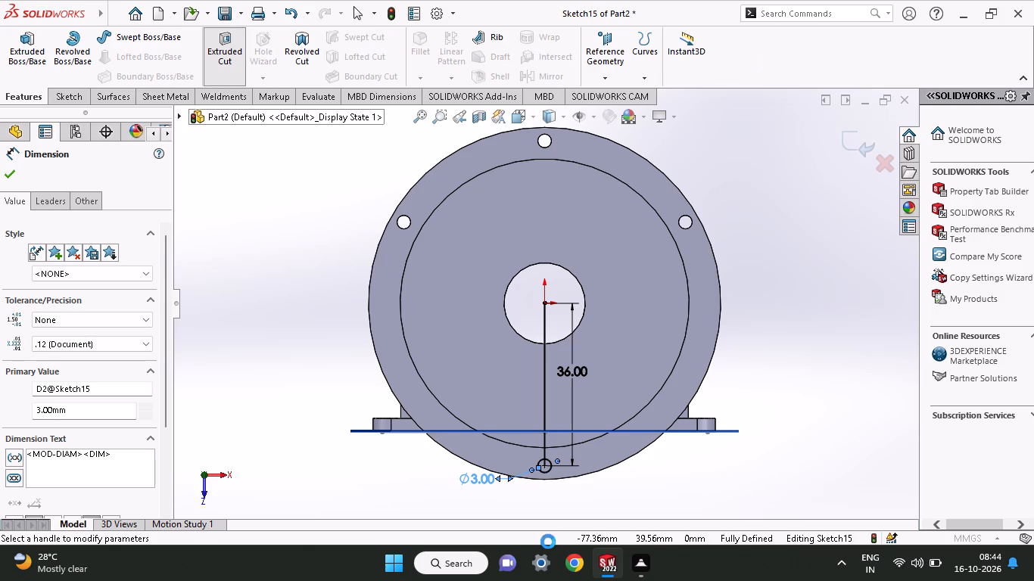
pyautogui.click(605, 480)
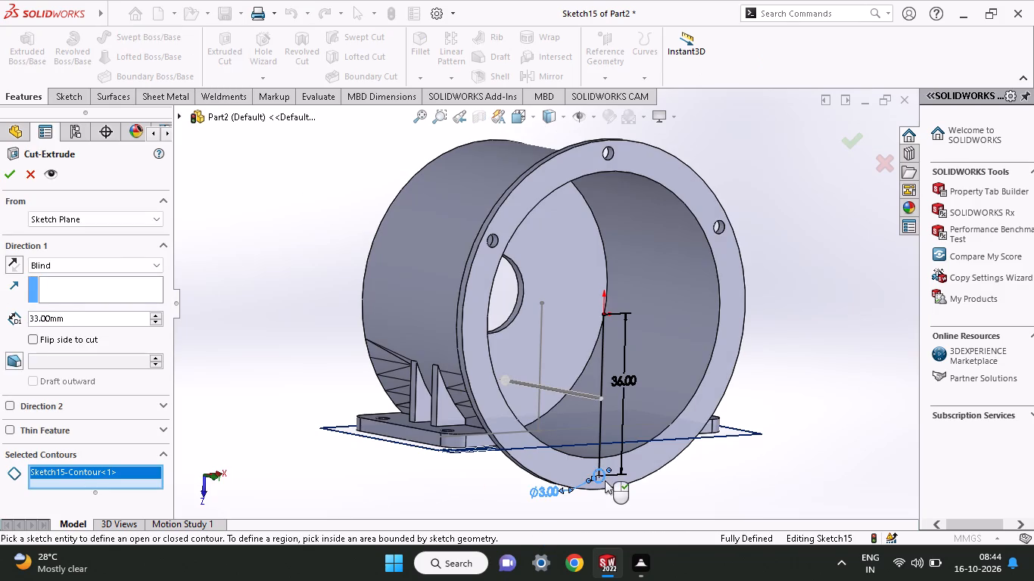
pyautogui.click(8, 173)
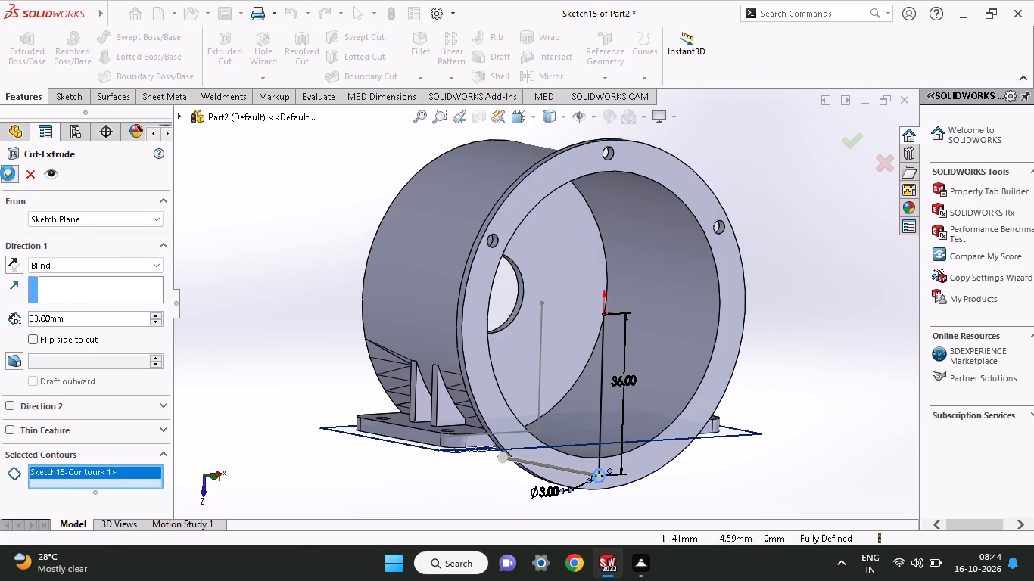
# Start a new sketch on the flange face with a vertical line from the origin to the bottom flange hole's centre.
pyautogui.moveTo(360, 331); pyautogui.dragTo(302, 332, button='middle')
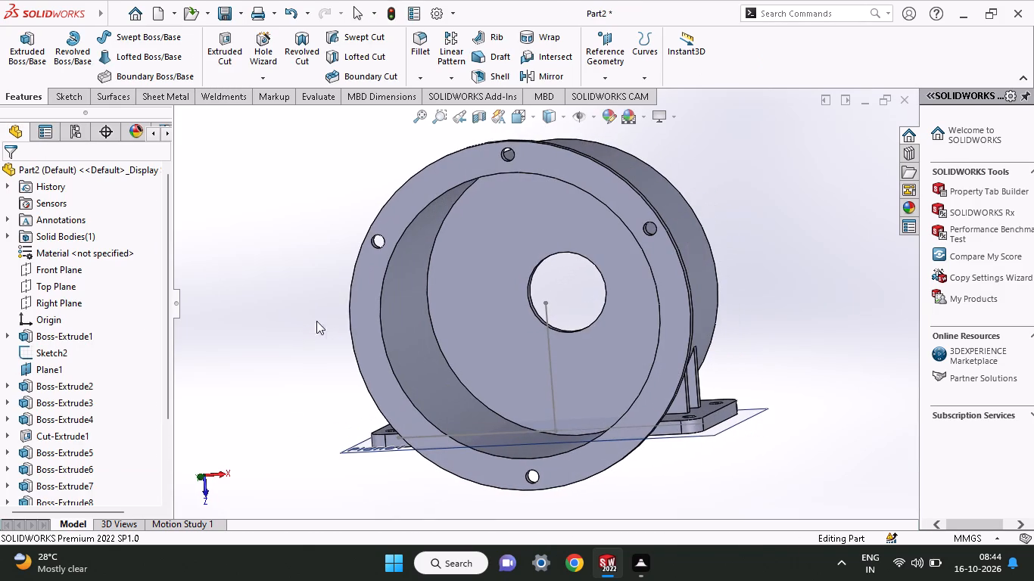
pyautogui.click(362, 312)
pyautogui.click(428, 273)
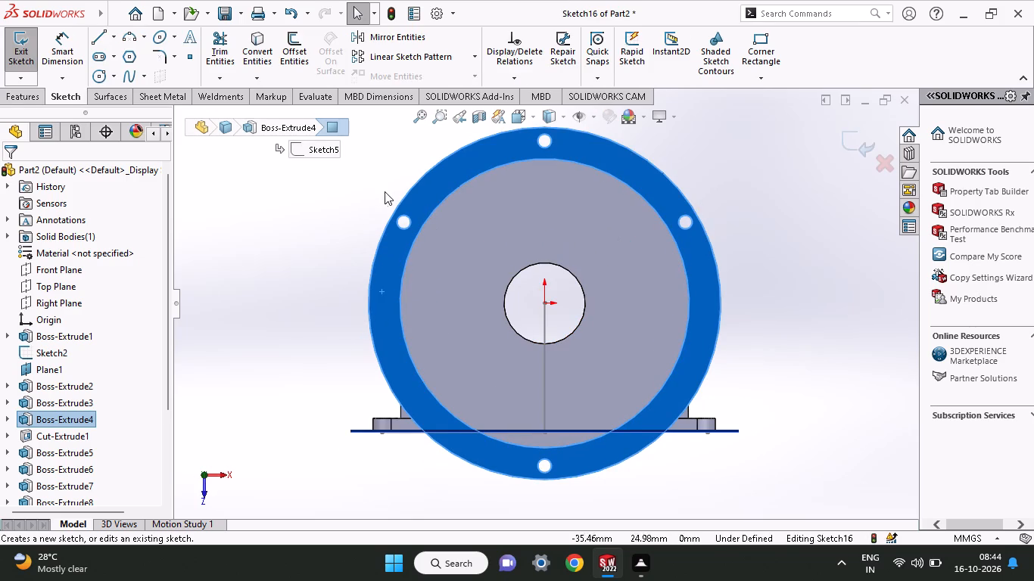
pyautogui.click(93, 37)
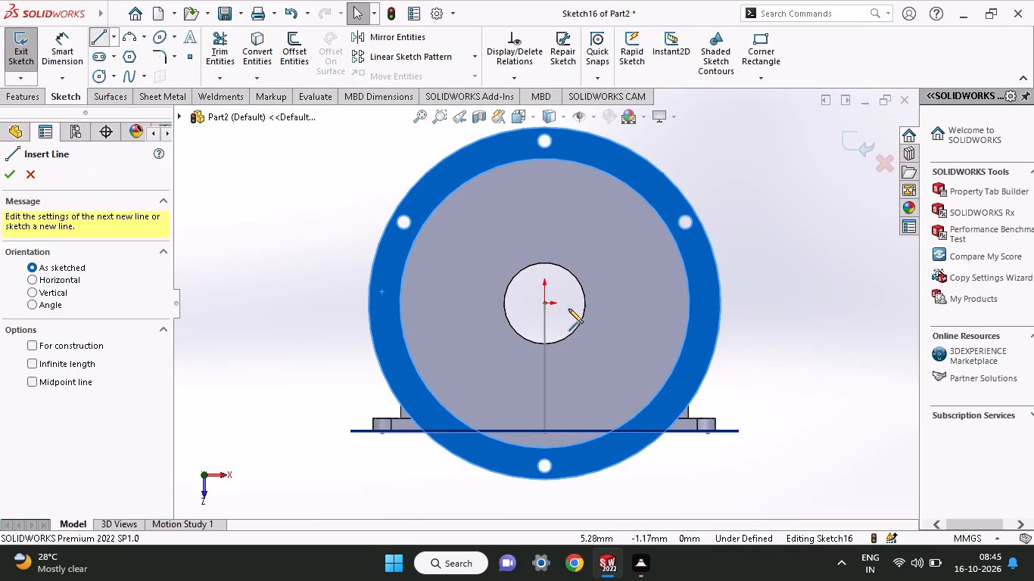
pyautogui.click(545, 302)
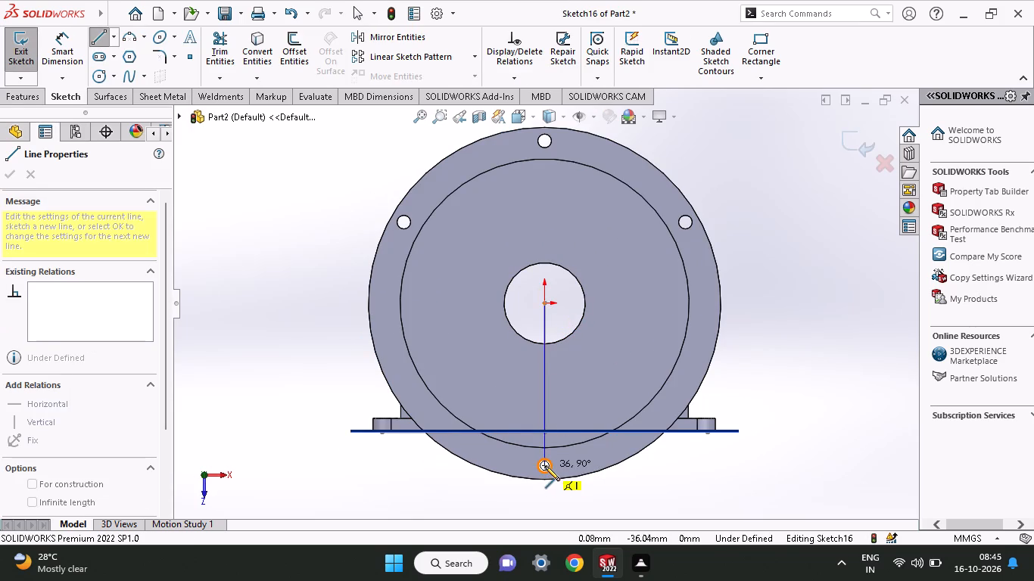
pyautogui.click(545, 466)
pyautogui.rightClick(558, 387)
pyautogui.click(575, 393)
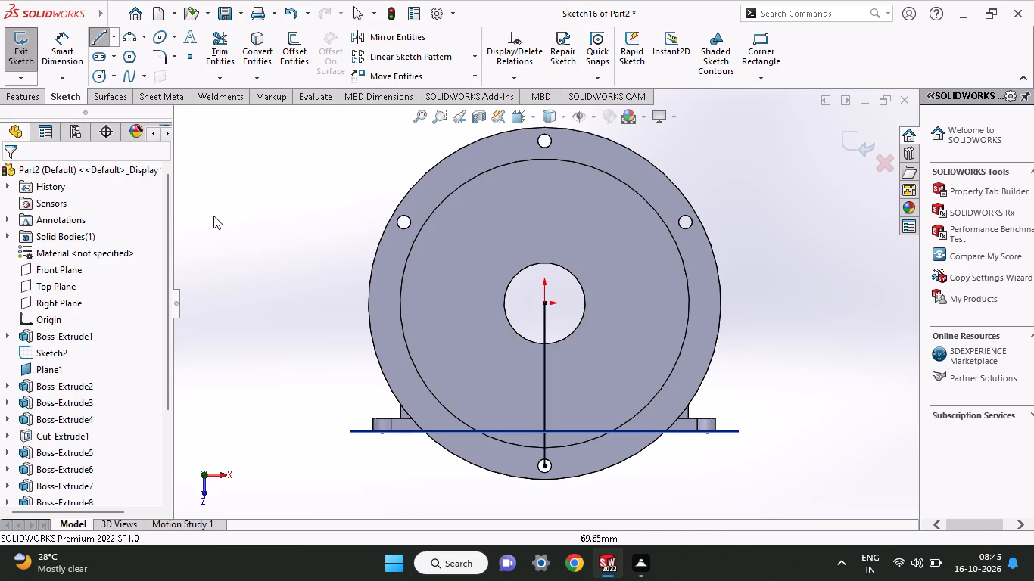
# Sketch a slanted line from the origin down and to the left, ending in the flange ring.
pyautogui.click(101, 39)
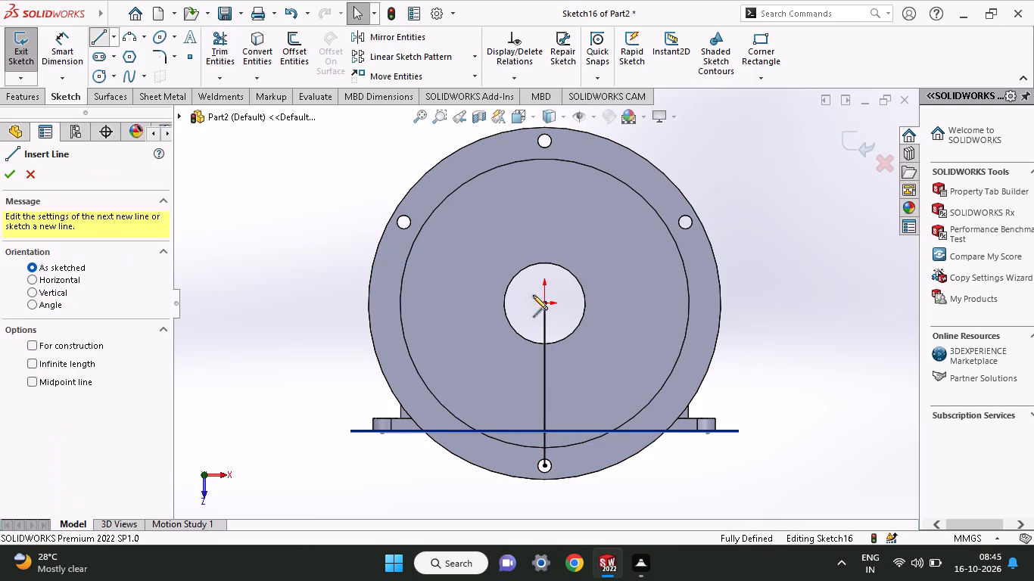
pyautogui.click(546, 300)
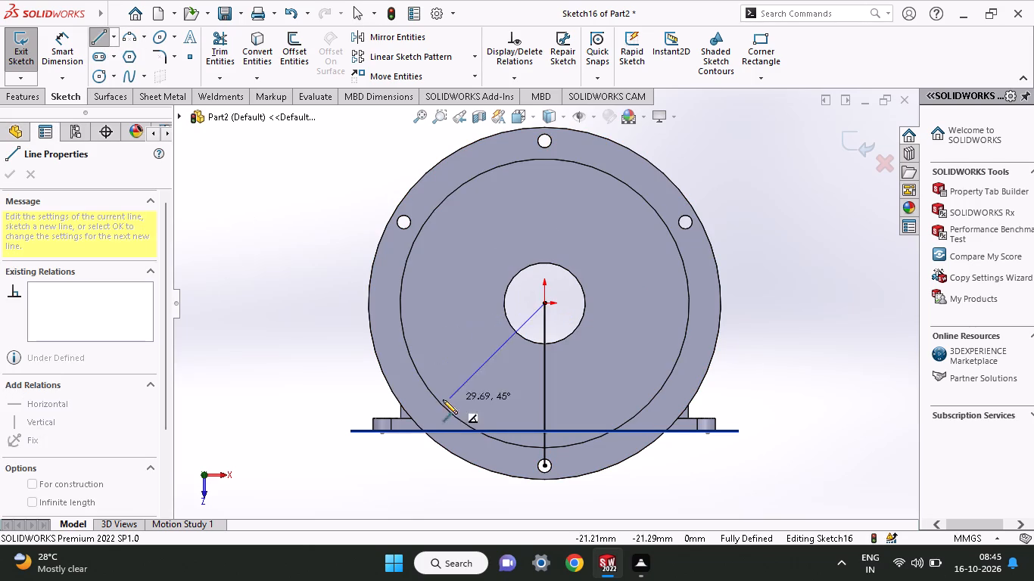
pyautogui.click(409, 378)
pyautogui.rightClick(458, 312)
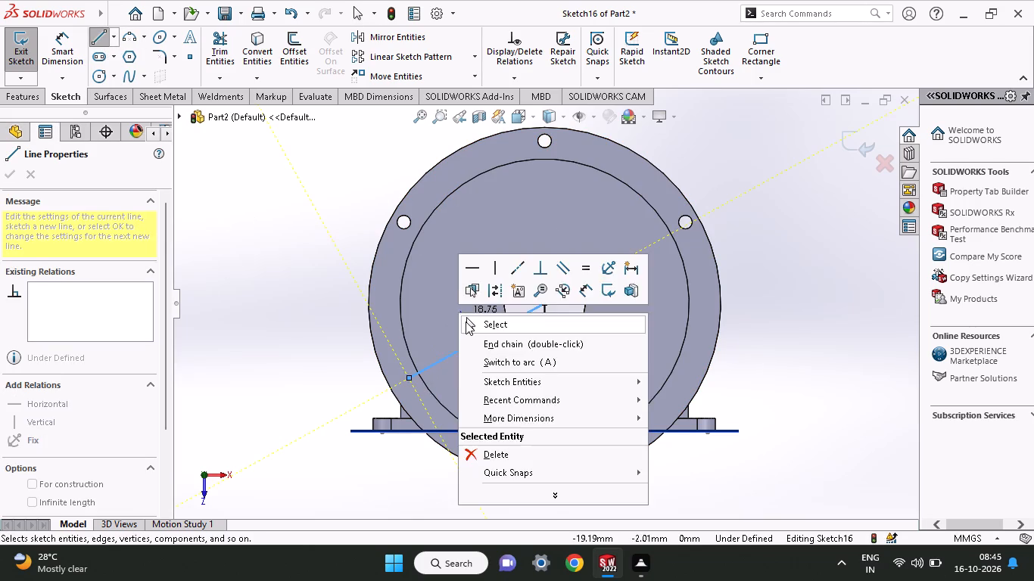
pyautogui.click(466, 322)
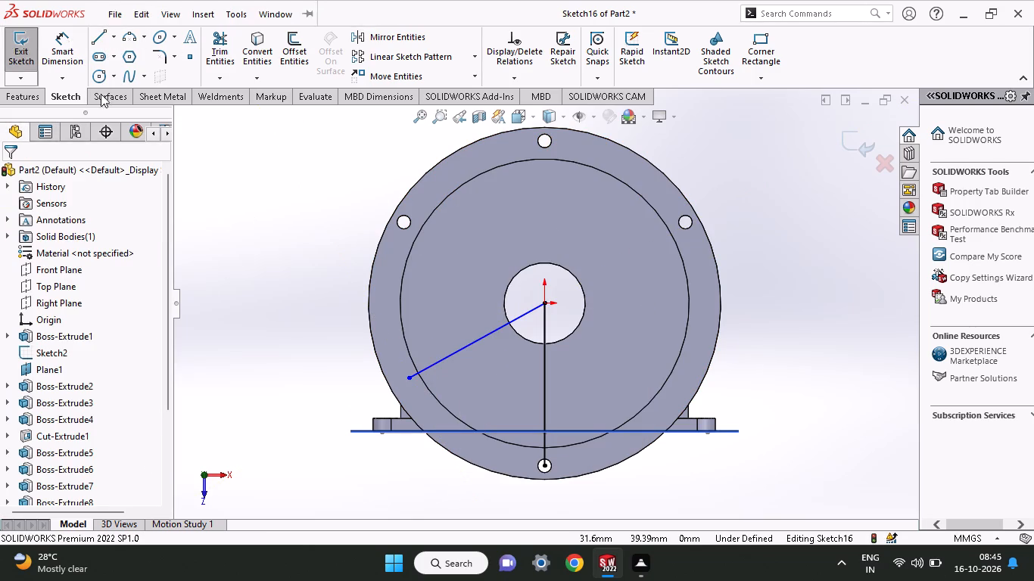
# Dimension the slanted line at 60° from the vertical line and 36 mm long.
pyautogui.click(99, 79)
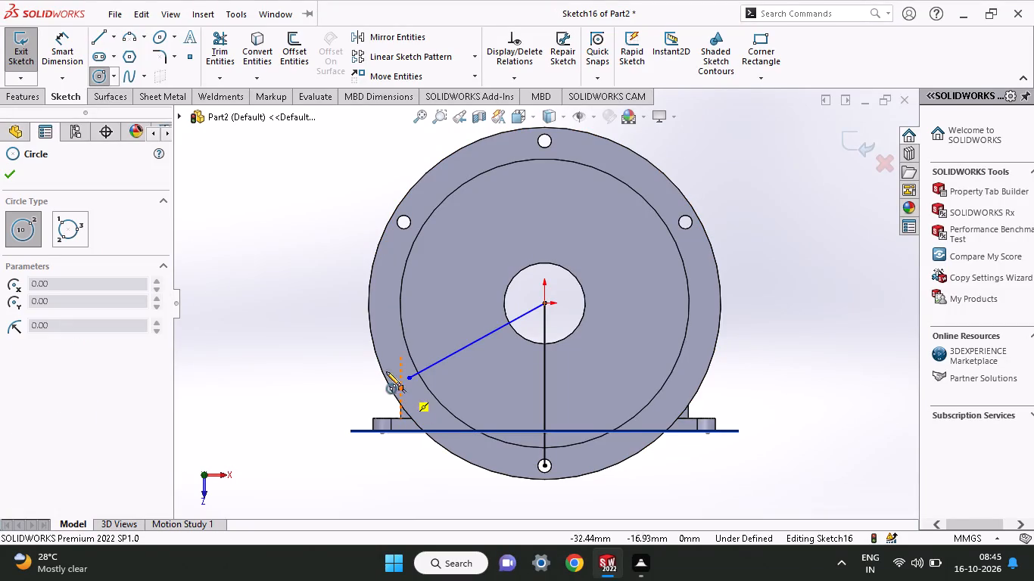
pyautogui.click(65, 39)
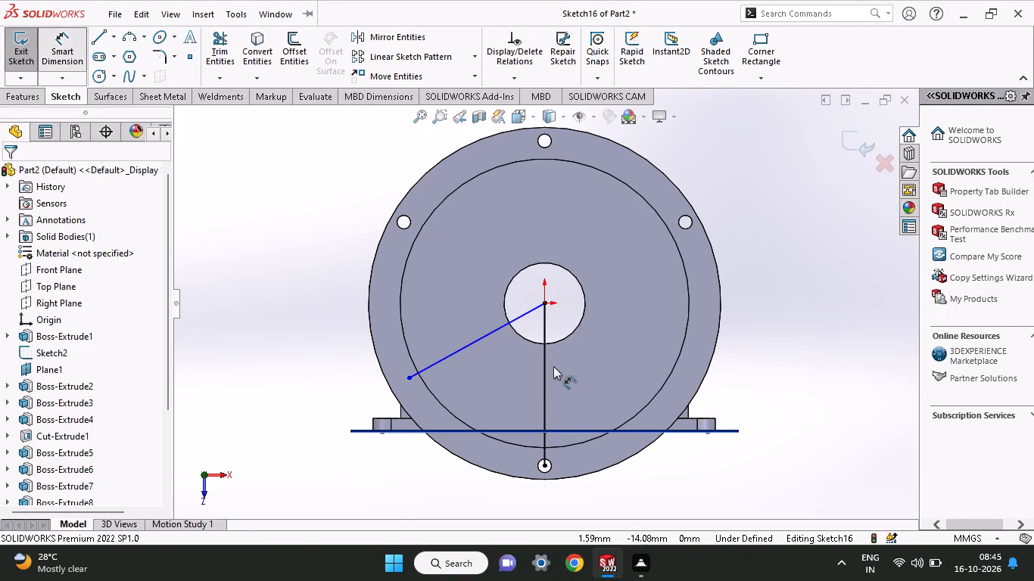
pyautogui.click(543, 362)
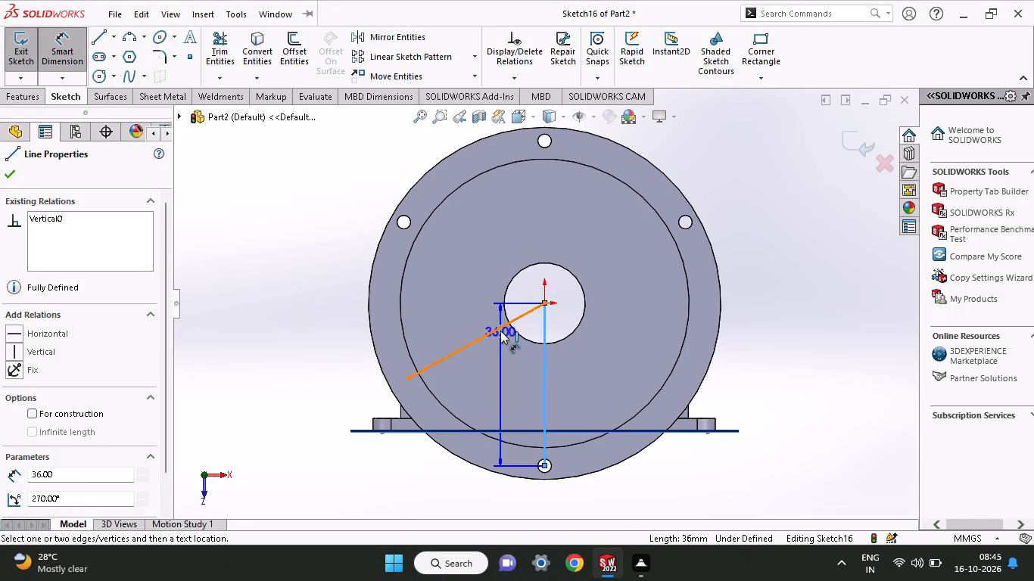
pyautogui.click(500, 331)
pyautogui.click(507, 350)
pyautogui.write('60')
pyautogui.press('Return')
pyautogui.click(465, 350)
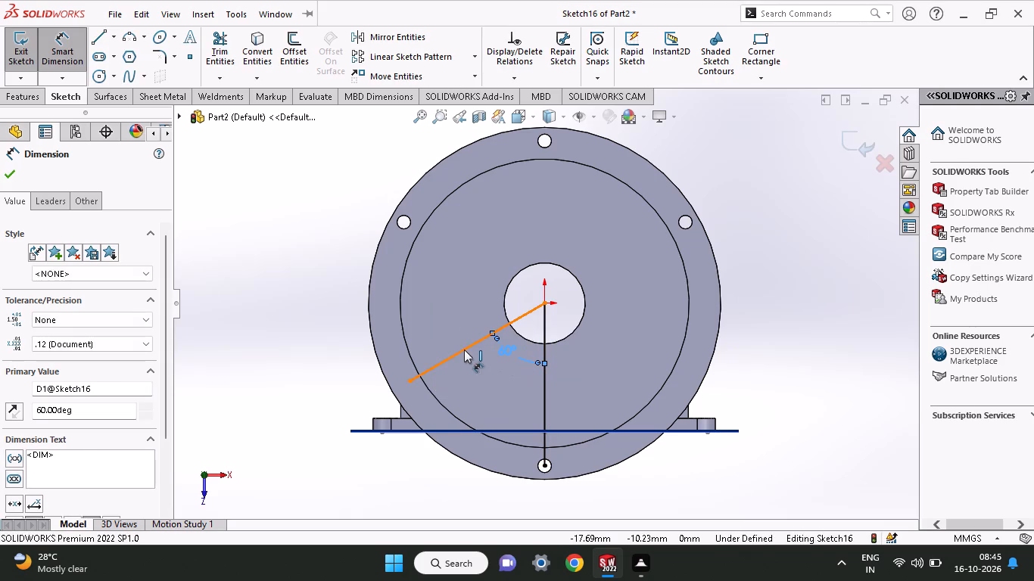
pyautogui.click(445, 318)
pyautogui.write('36')
pyautogui.press('Return')
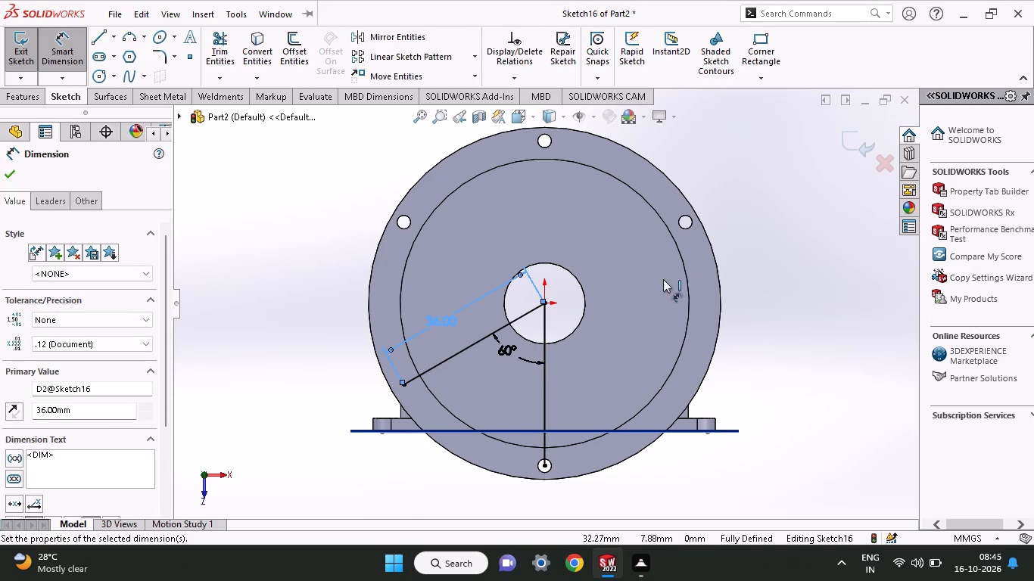
# Sketch a circle centred on the slanted line's outer end and dimension its diameter to 3 mm.
pyautogui.click(102, 74)
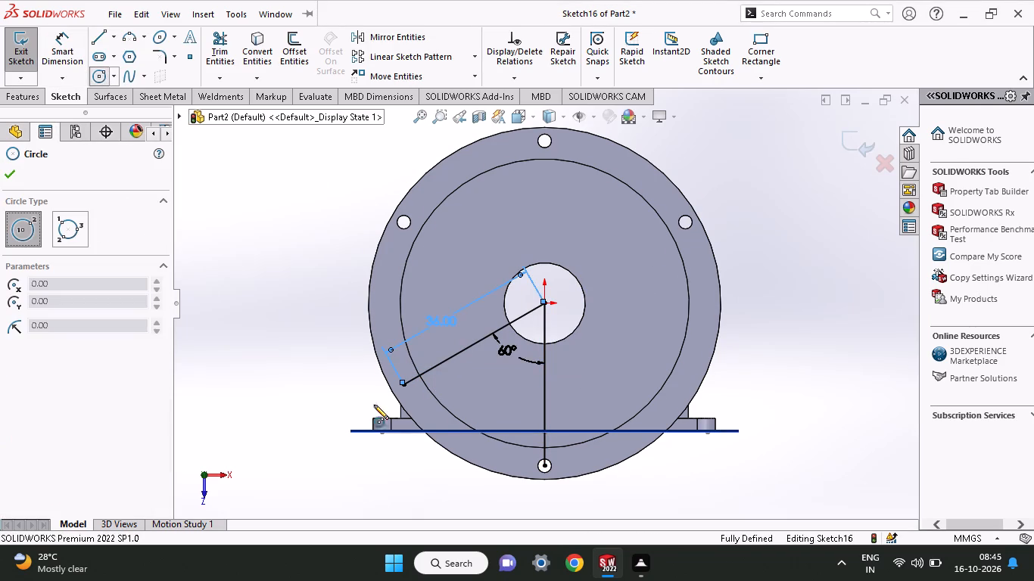
pyautogui.click(401, 387)
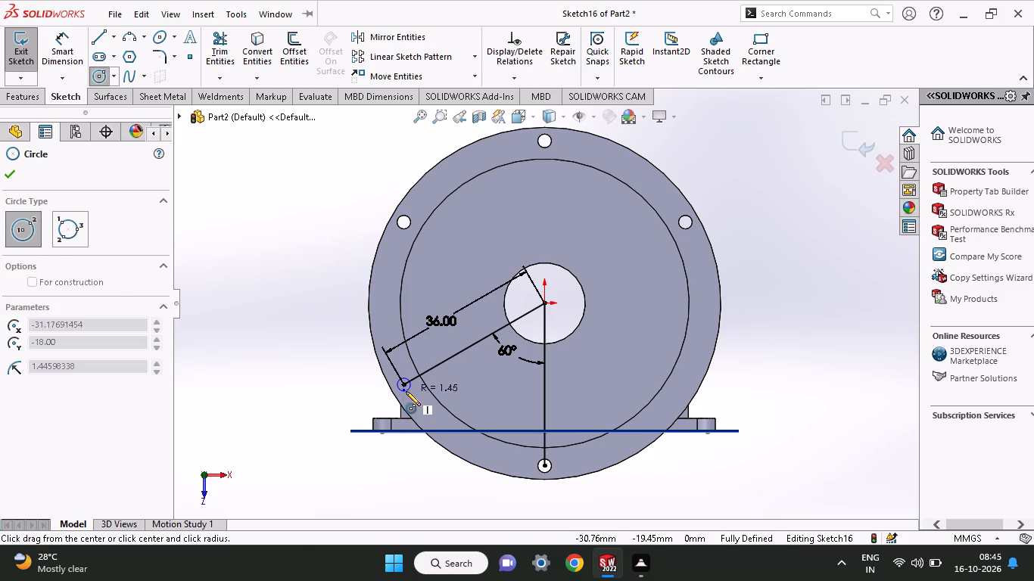
pyautogui.click(406, 391)
pyautogui.click(64, 41)
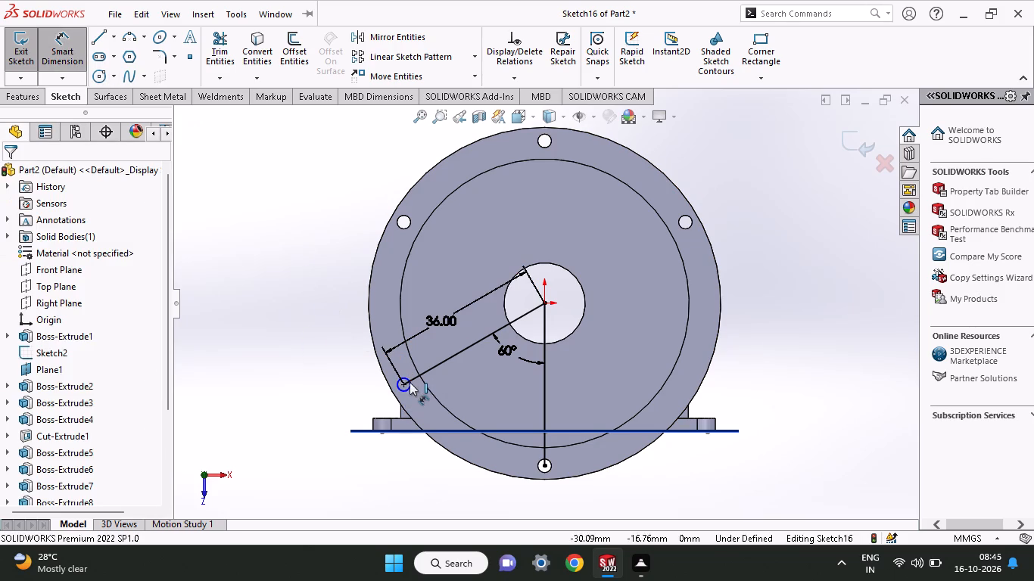
pyautogui.click(410, 387)
pyautogui.click(335, 365)
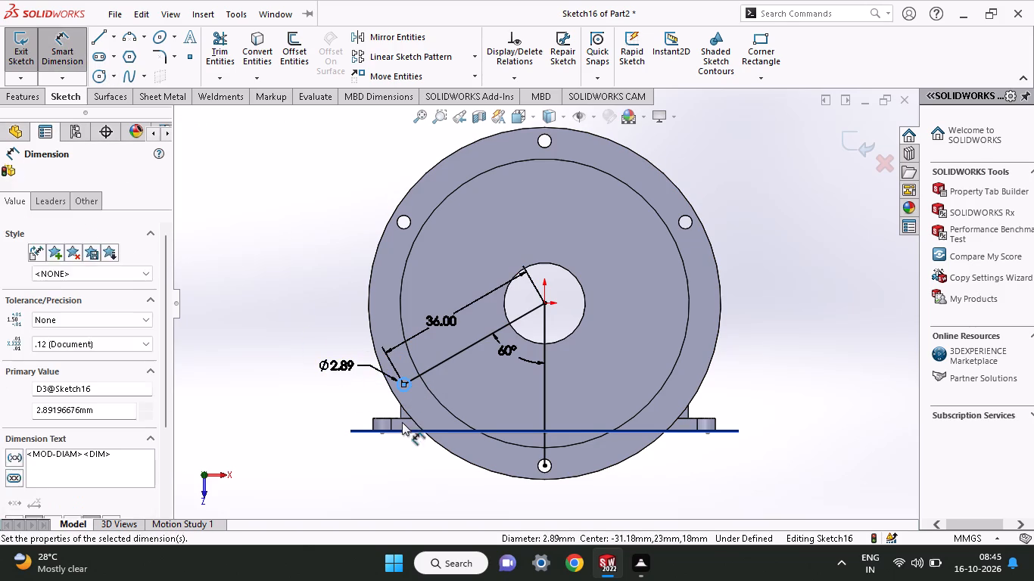
pyautogui.press('3')
pyautogui.press('Return')
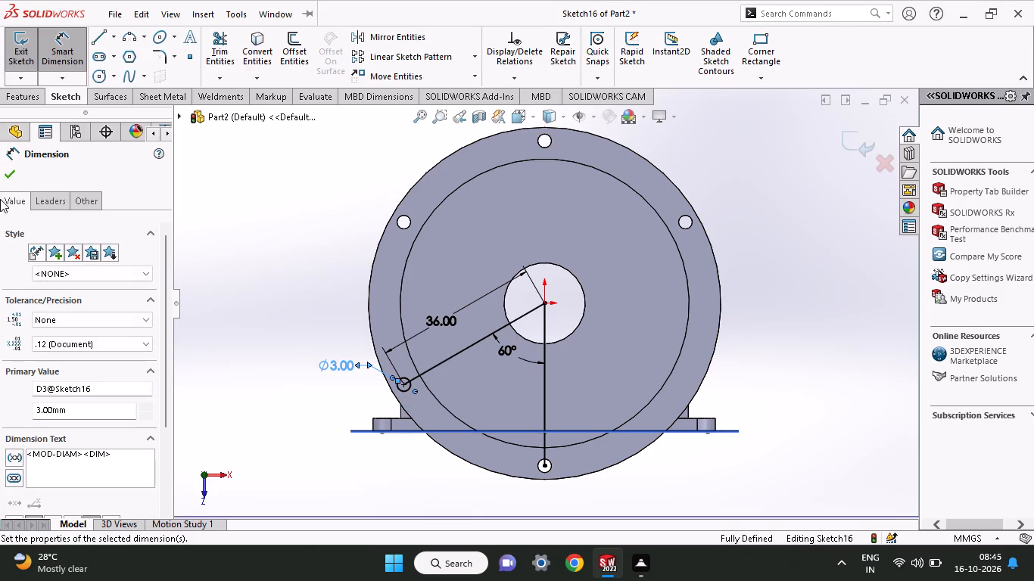
pyautogui.click(11, 180)
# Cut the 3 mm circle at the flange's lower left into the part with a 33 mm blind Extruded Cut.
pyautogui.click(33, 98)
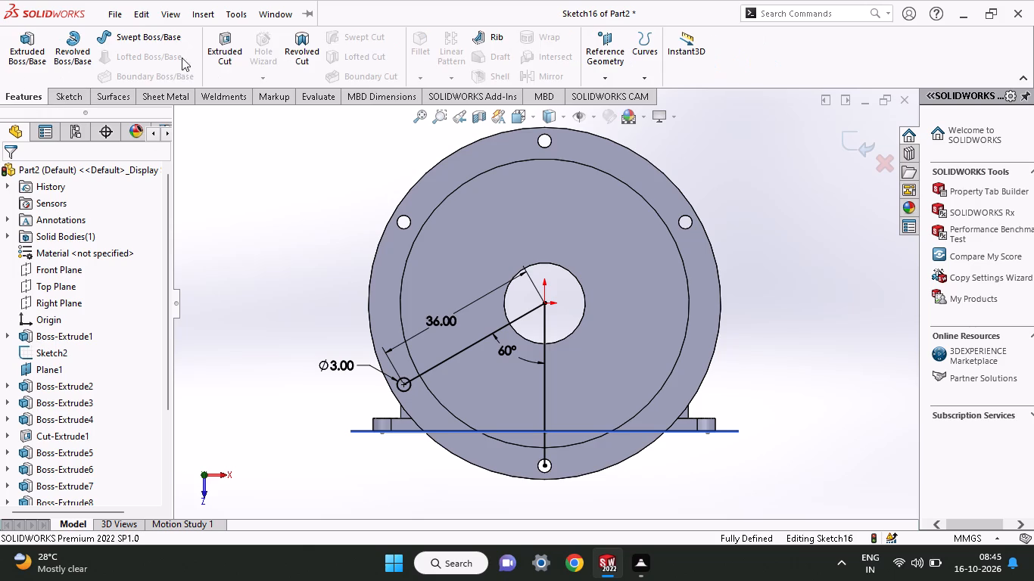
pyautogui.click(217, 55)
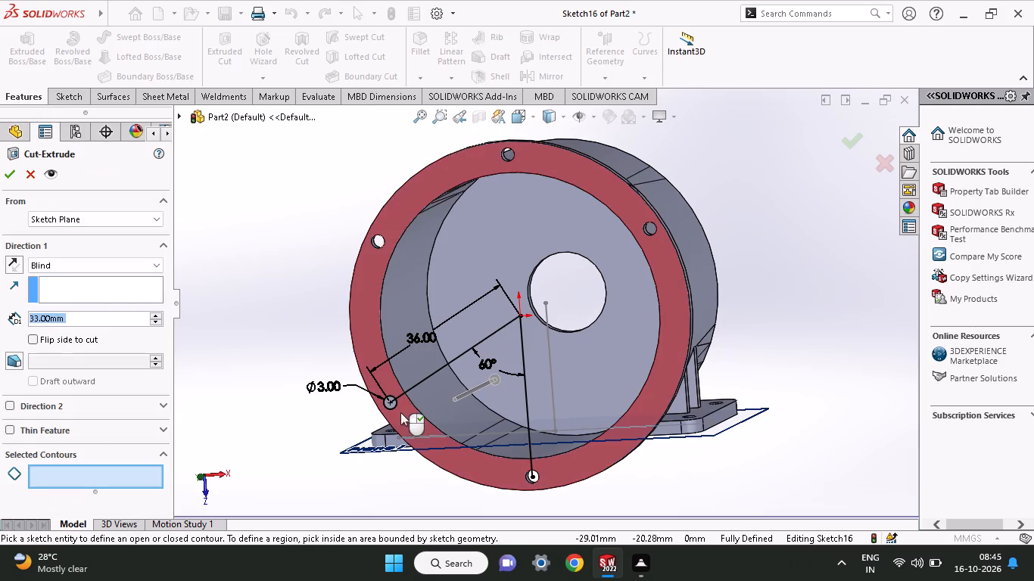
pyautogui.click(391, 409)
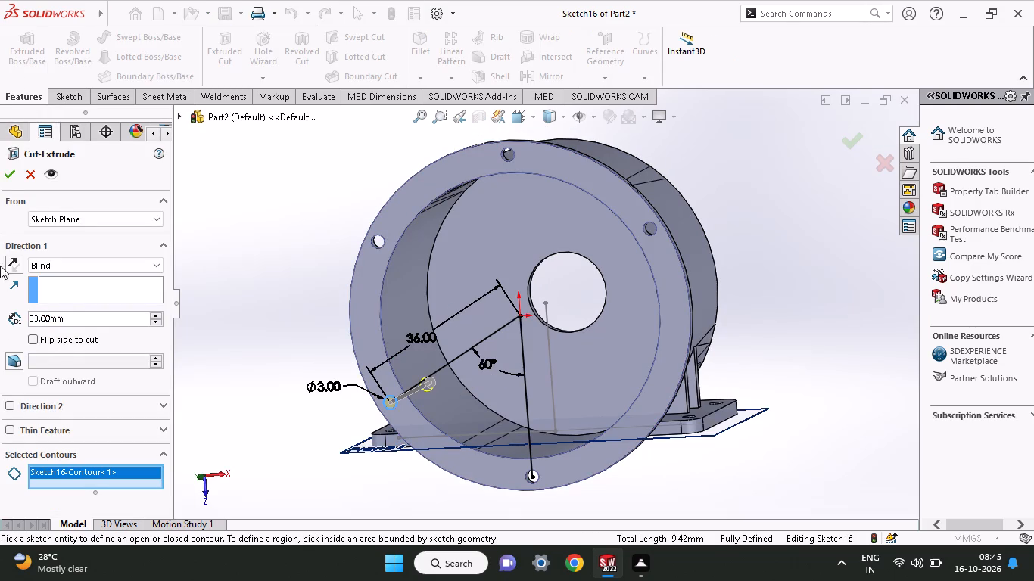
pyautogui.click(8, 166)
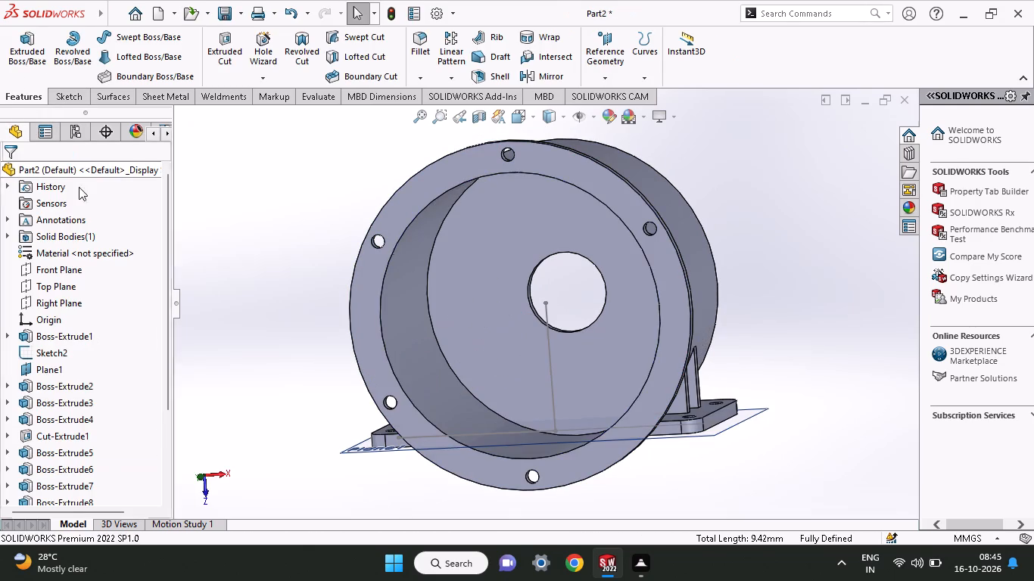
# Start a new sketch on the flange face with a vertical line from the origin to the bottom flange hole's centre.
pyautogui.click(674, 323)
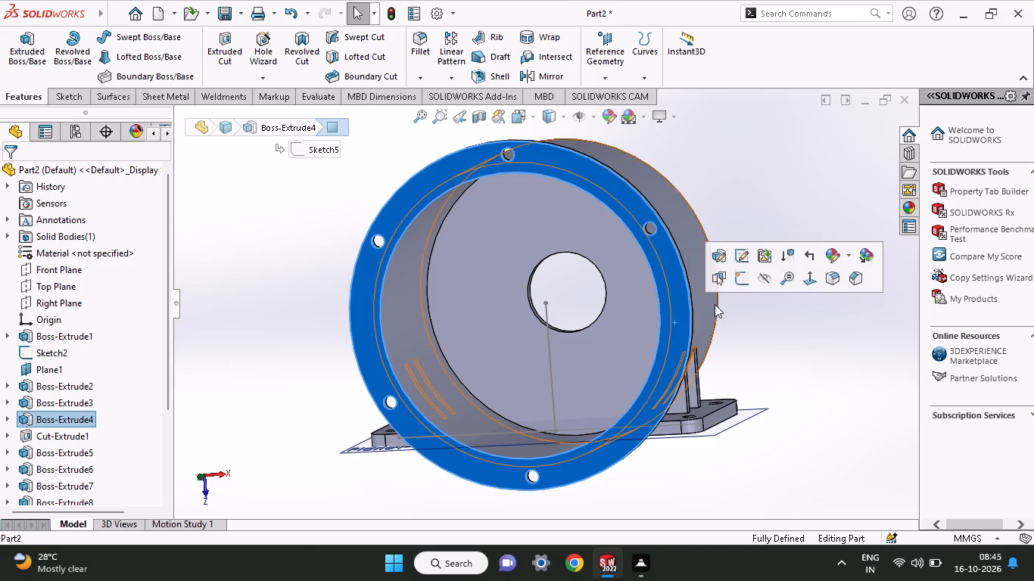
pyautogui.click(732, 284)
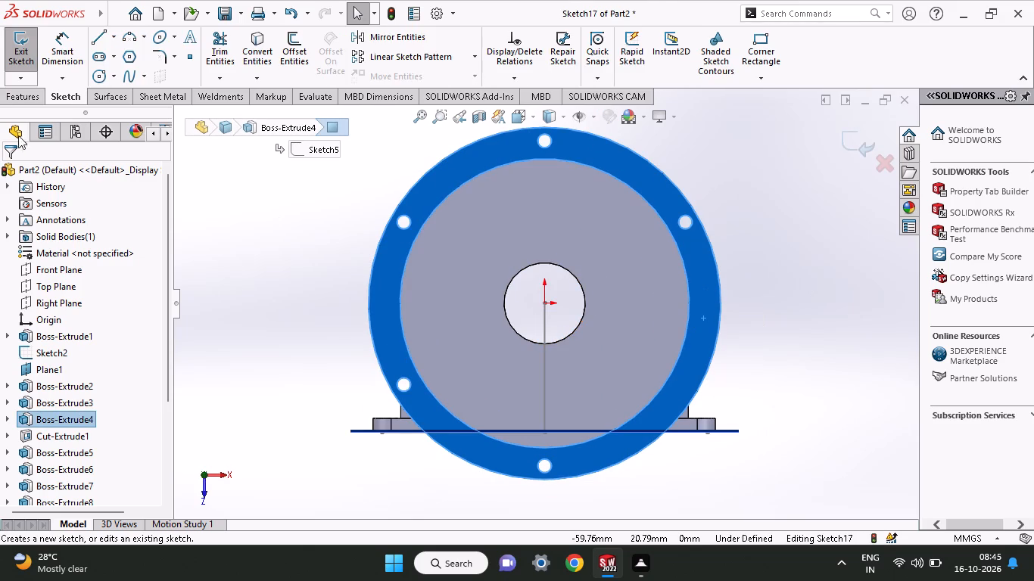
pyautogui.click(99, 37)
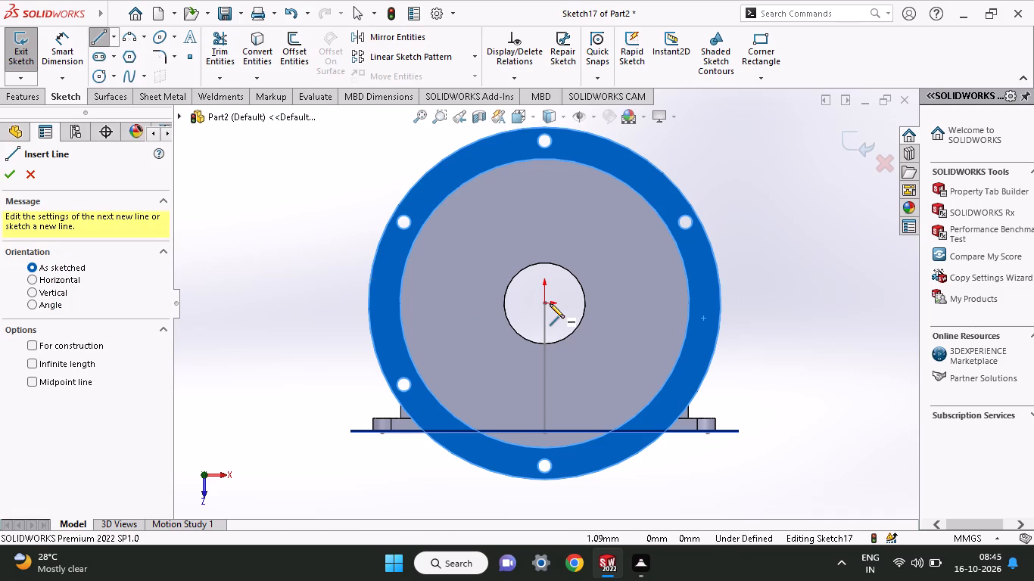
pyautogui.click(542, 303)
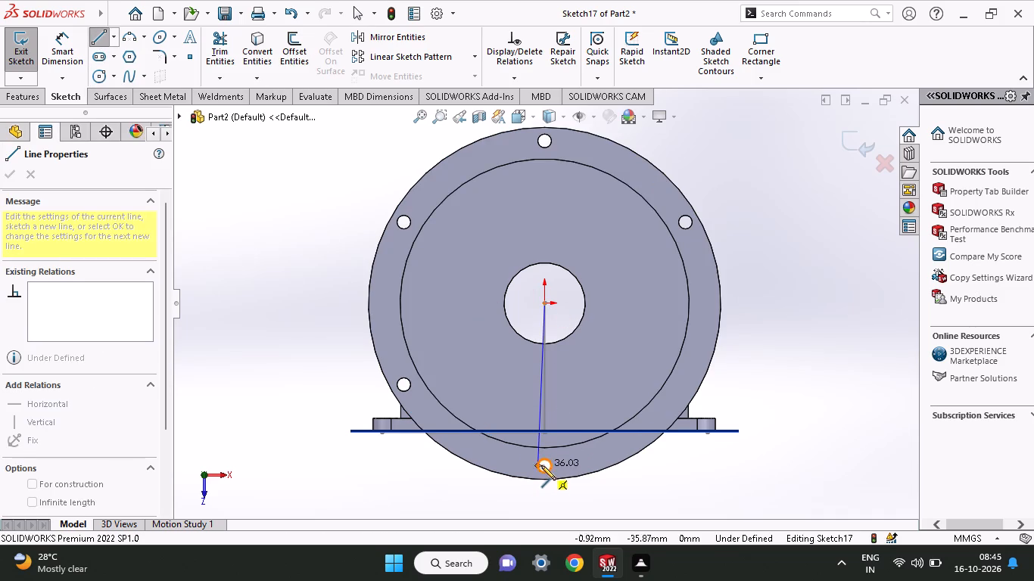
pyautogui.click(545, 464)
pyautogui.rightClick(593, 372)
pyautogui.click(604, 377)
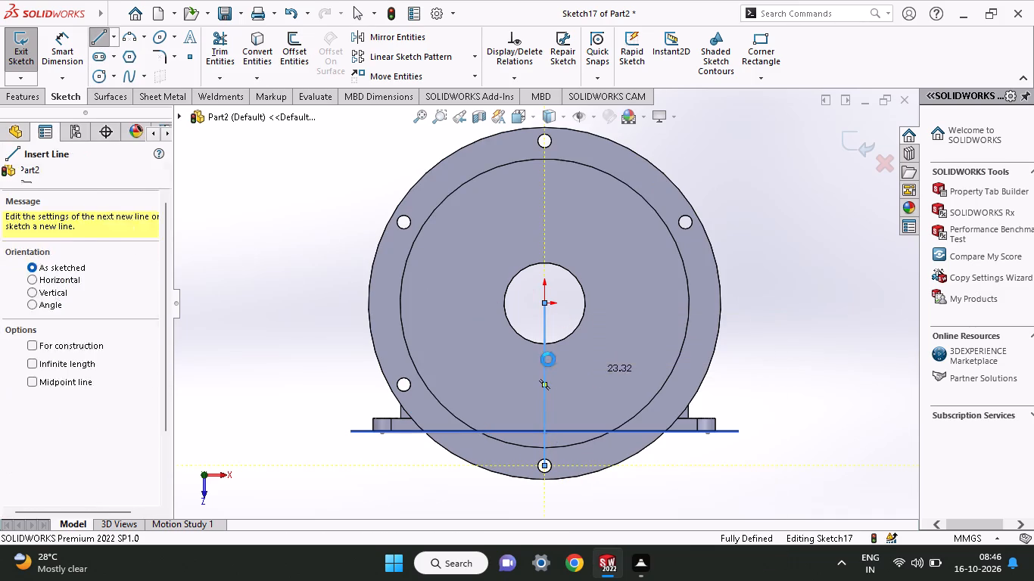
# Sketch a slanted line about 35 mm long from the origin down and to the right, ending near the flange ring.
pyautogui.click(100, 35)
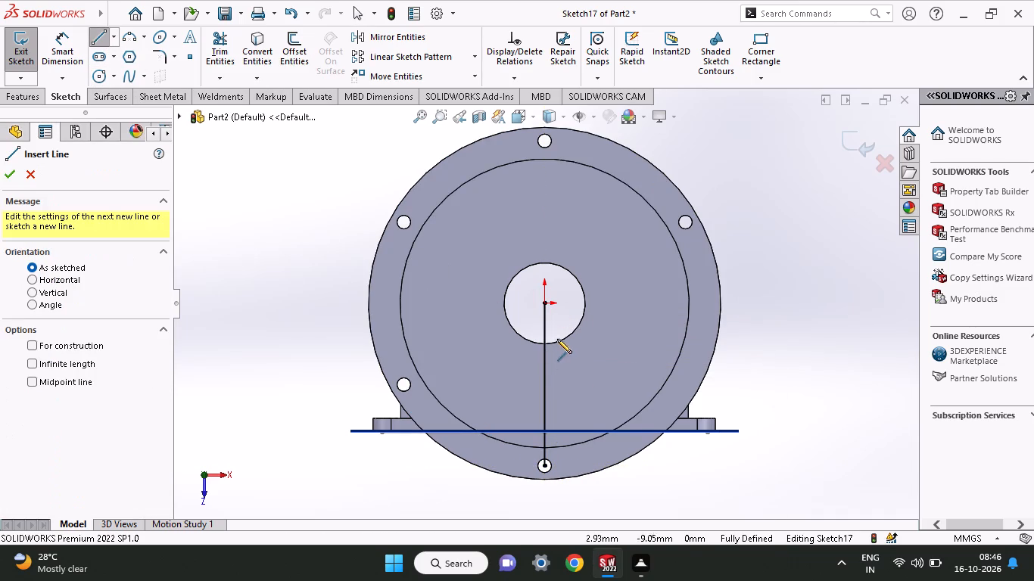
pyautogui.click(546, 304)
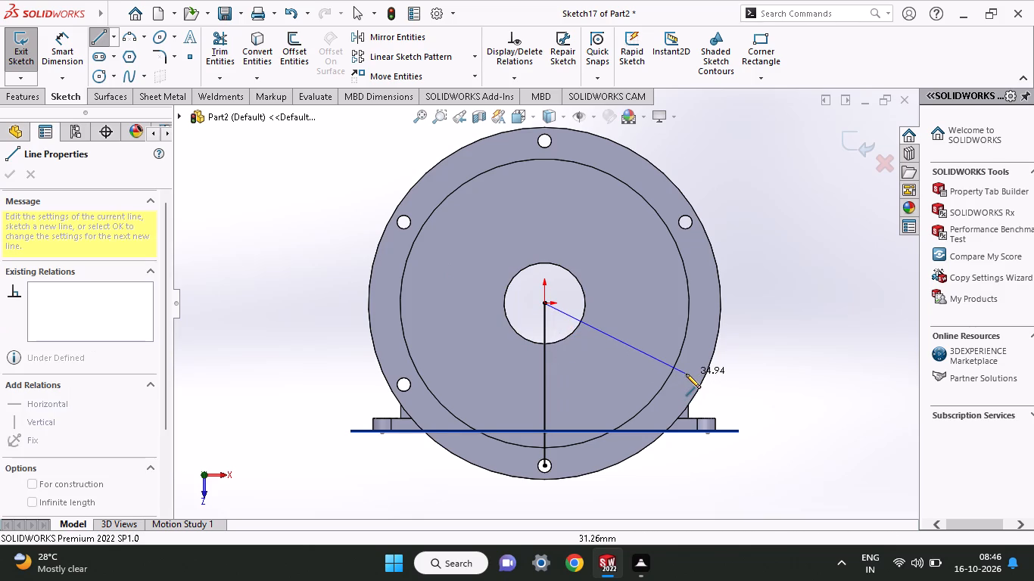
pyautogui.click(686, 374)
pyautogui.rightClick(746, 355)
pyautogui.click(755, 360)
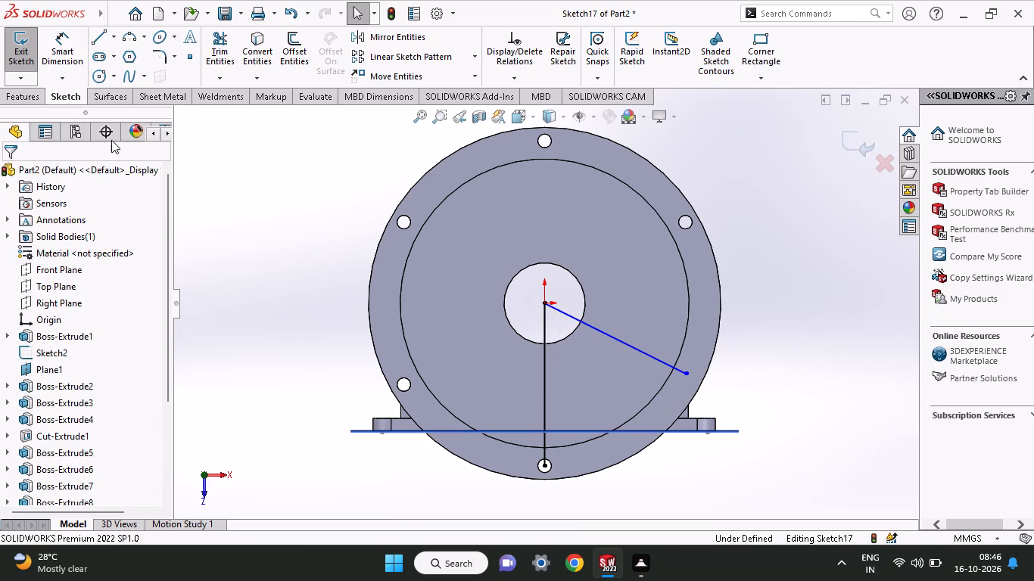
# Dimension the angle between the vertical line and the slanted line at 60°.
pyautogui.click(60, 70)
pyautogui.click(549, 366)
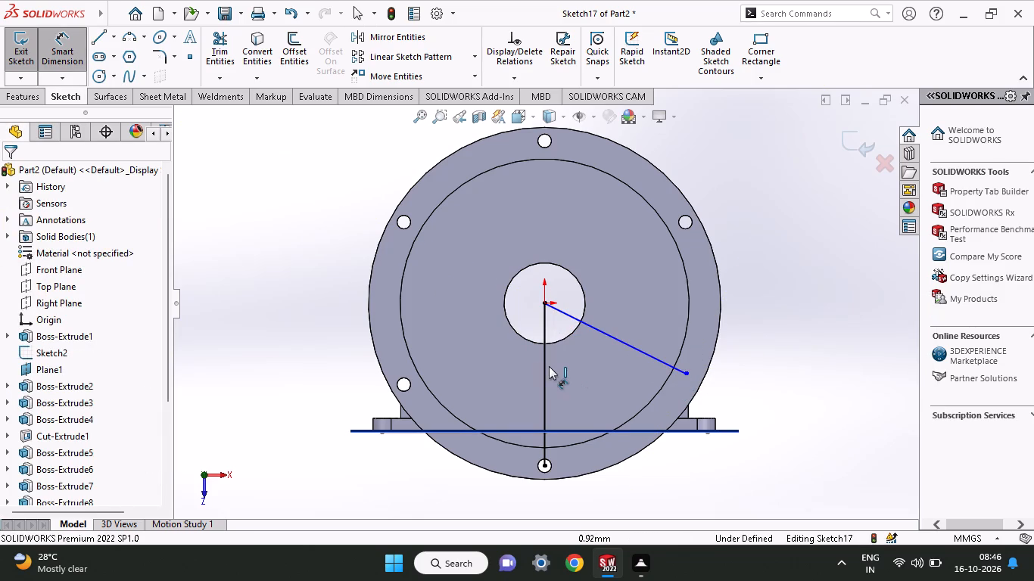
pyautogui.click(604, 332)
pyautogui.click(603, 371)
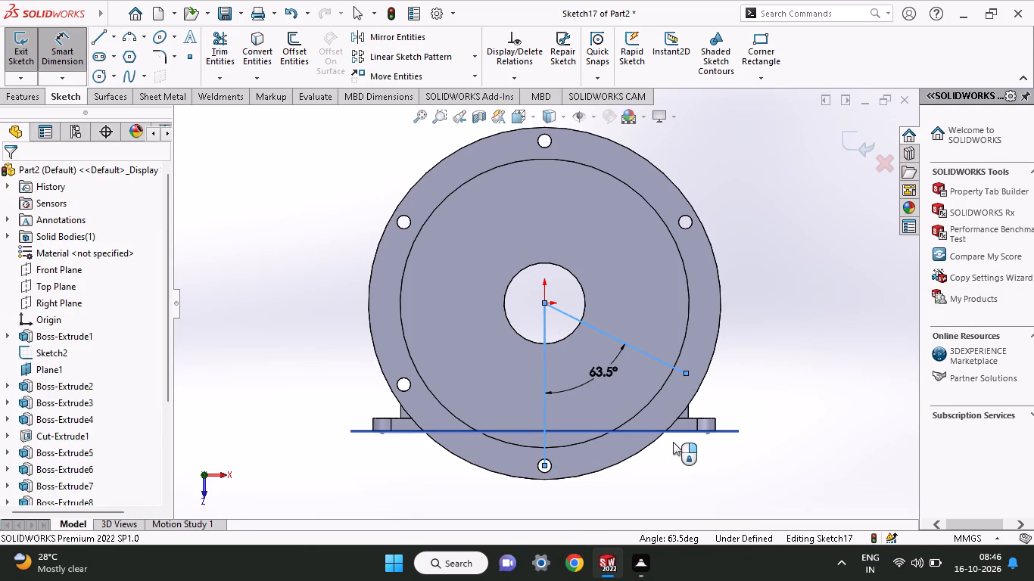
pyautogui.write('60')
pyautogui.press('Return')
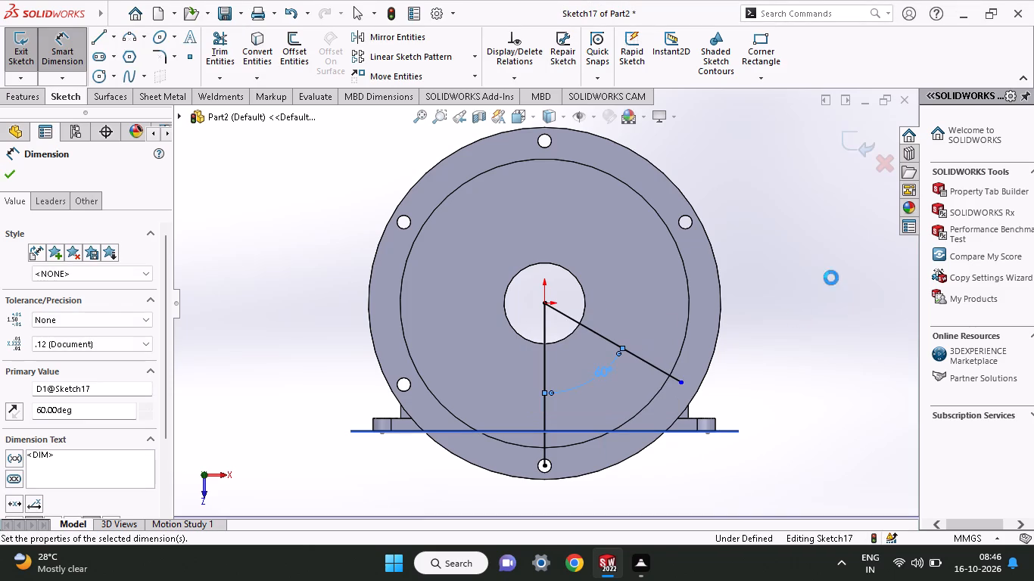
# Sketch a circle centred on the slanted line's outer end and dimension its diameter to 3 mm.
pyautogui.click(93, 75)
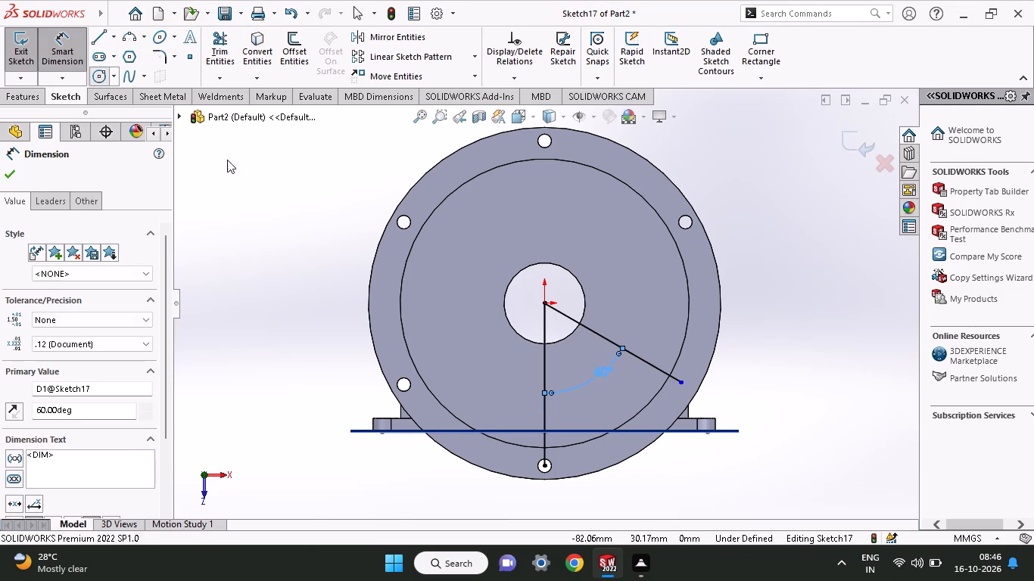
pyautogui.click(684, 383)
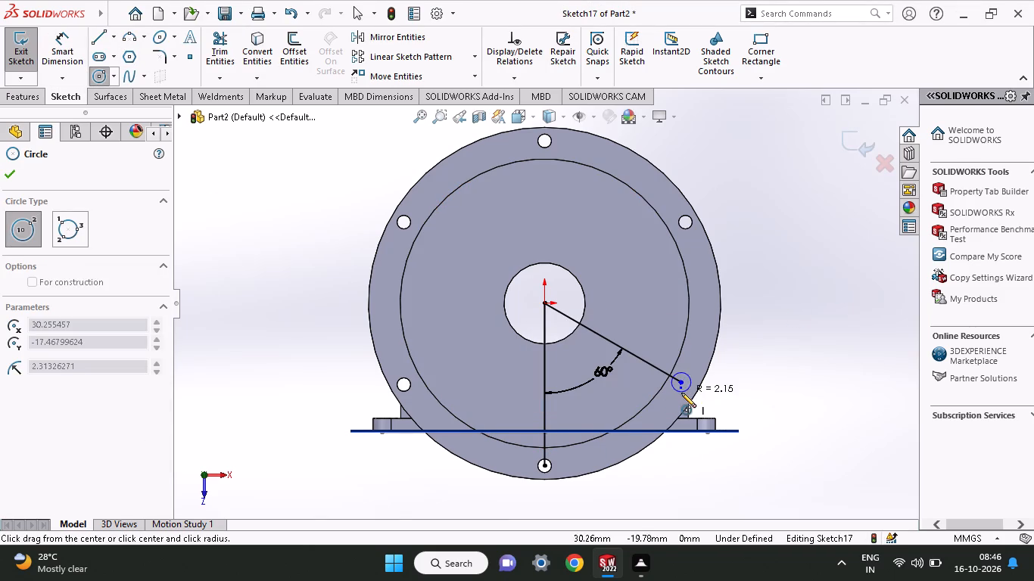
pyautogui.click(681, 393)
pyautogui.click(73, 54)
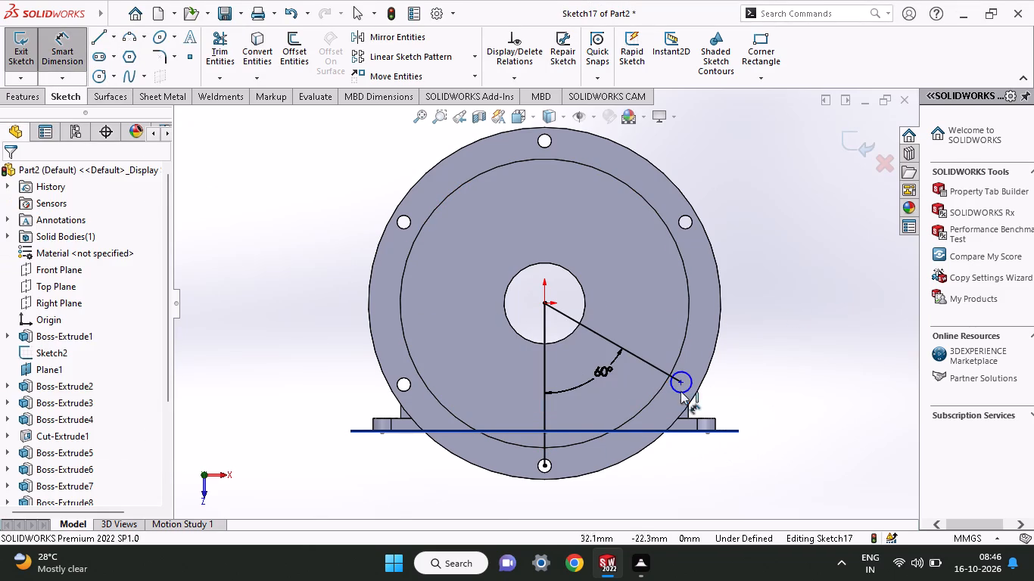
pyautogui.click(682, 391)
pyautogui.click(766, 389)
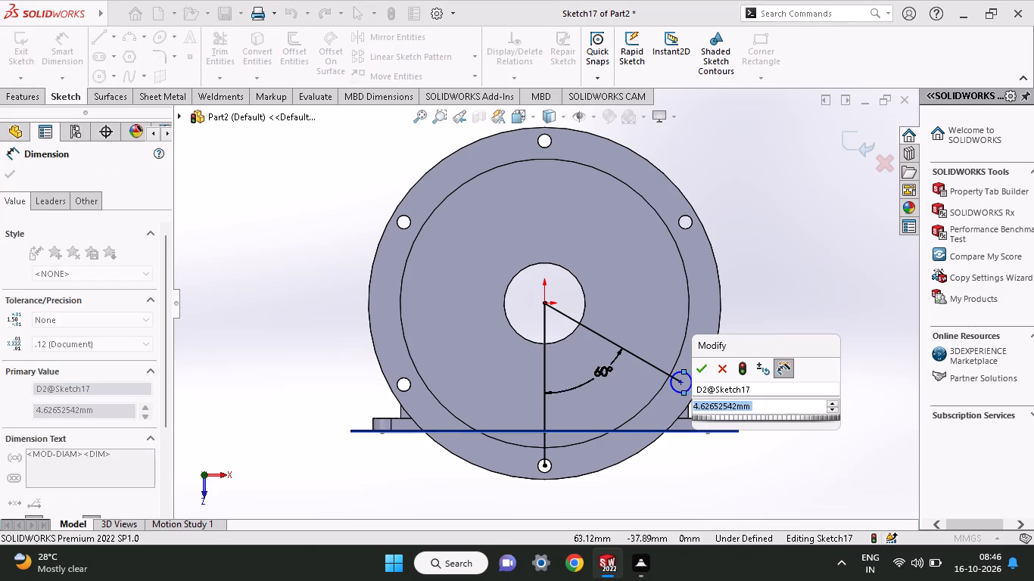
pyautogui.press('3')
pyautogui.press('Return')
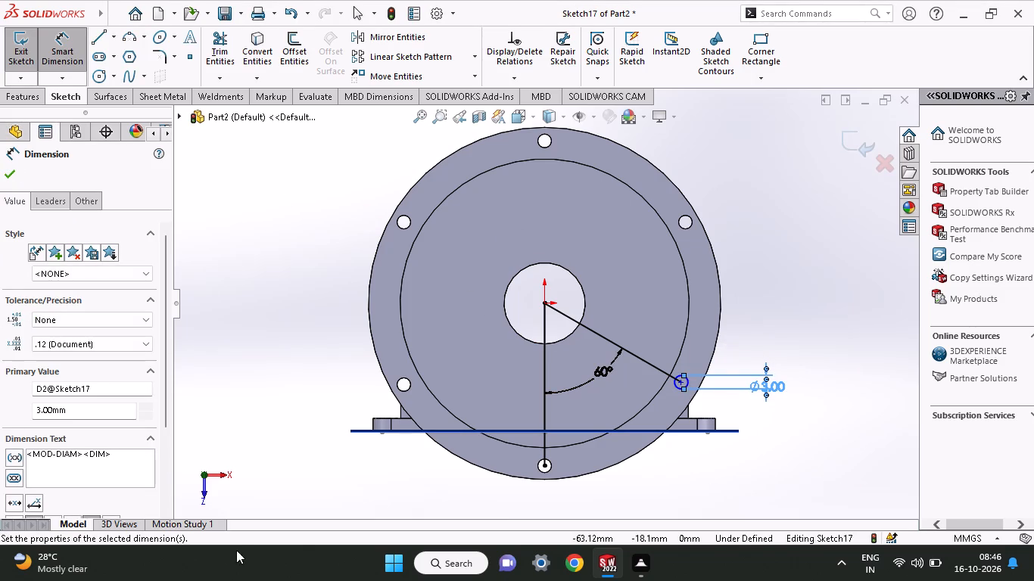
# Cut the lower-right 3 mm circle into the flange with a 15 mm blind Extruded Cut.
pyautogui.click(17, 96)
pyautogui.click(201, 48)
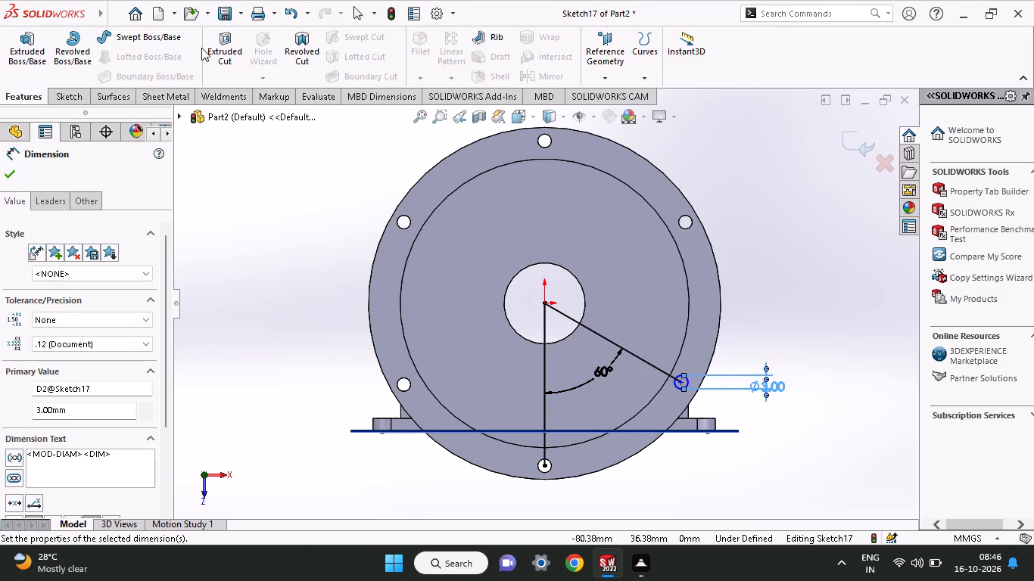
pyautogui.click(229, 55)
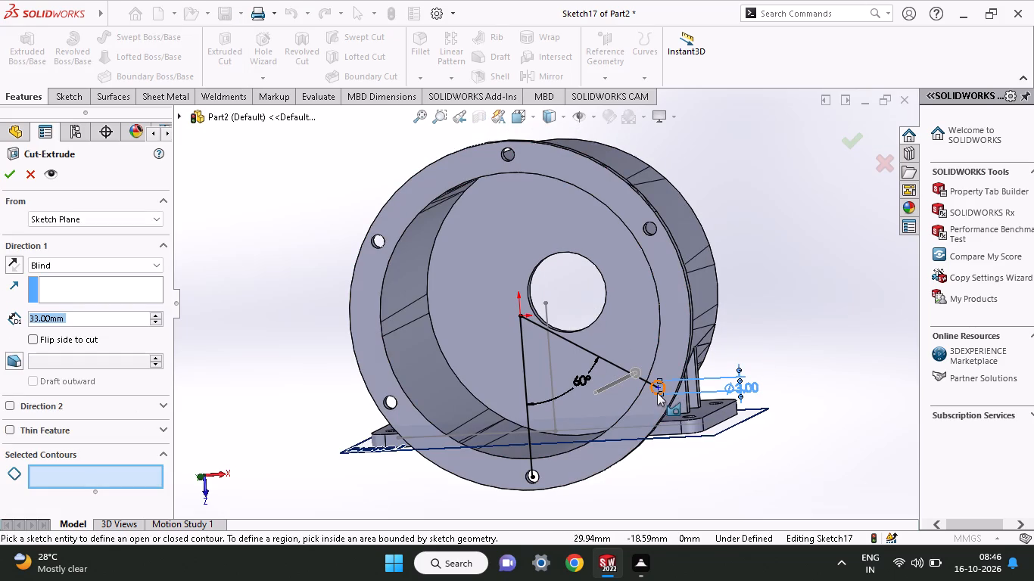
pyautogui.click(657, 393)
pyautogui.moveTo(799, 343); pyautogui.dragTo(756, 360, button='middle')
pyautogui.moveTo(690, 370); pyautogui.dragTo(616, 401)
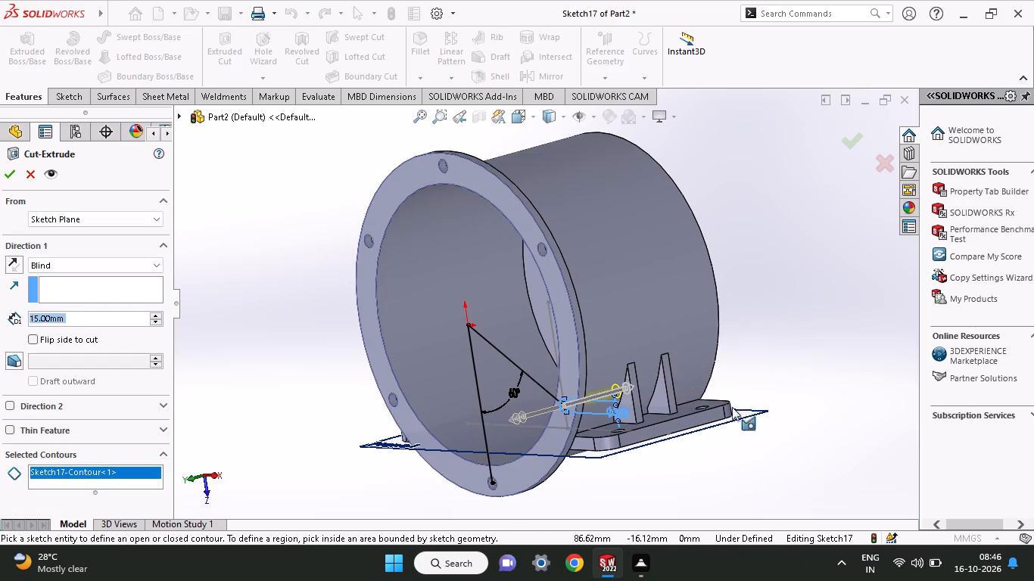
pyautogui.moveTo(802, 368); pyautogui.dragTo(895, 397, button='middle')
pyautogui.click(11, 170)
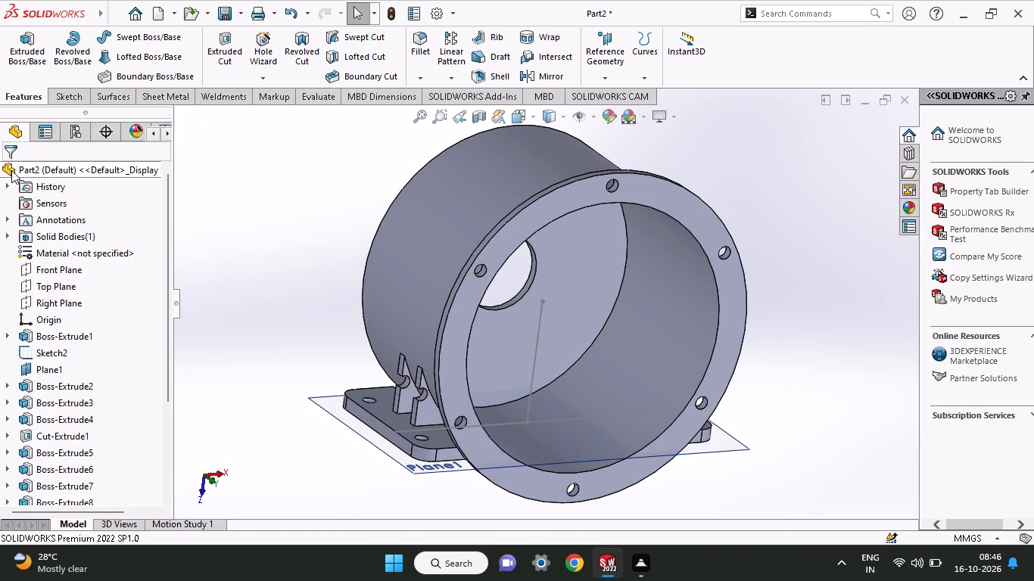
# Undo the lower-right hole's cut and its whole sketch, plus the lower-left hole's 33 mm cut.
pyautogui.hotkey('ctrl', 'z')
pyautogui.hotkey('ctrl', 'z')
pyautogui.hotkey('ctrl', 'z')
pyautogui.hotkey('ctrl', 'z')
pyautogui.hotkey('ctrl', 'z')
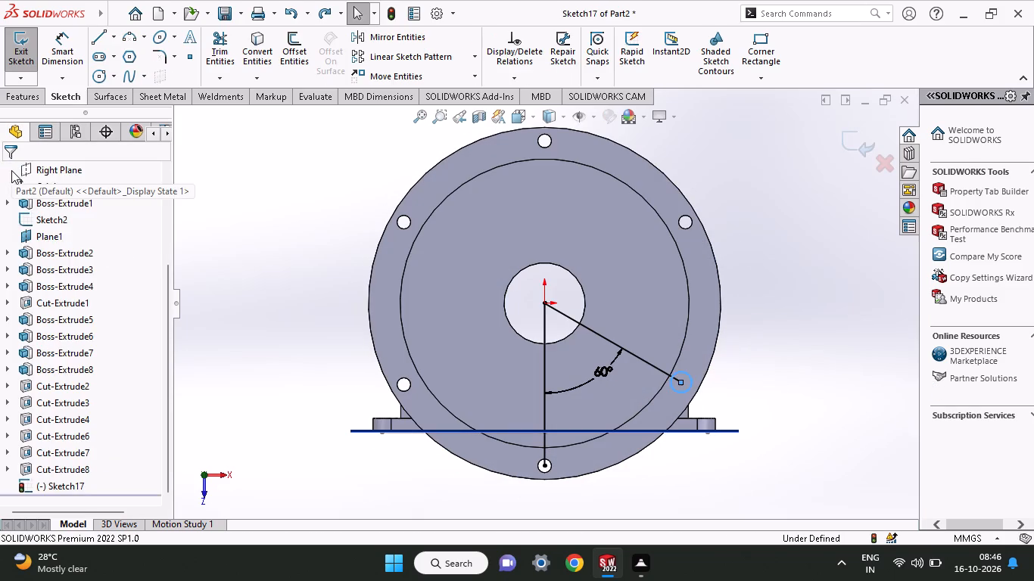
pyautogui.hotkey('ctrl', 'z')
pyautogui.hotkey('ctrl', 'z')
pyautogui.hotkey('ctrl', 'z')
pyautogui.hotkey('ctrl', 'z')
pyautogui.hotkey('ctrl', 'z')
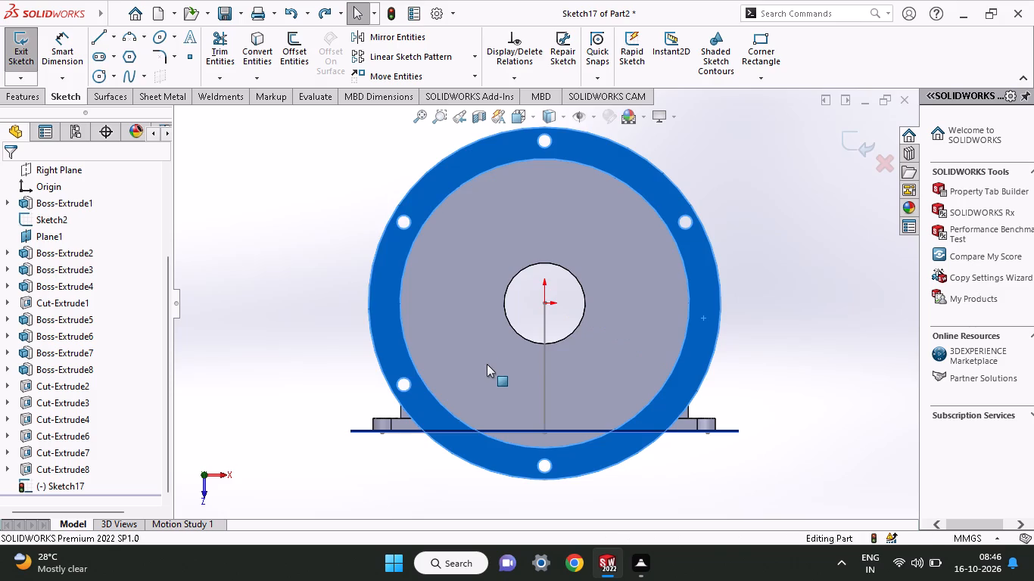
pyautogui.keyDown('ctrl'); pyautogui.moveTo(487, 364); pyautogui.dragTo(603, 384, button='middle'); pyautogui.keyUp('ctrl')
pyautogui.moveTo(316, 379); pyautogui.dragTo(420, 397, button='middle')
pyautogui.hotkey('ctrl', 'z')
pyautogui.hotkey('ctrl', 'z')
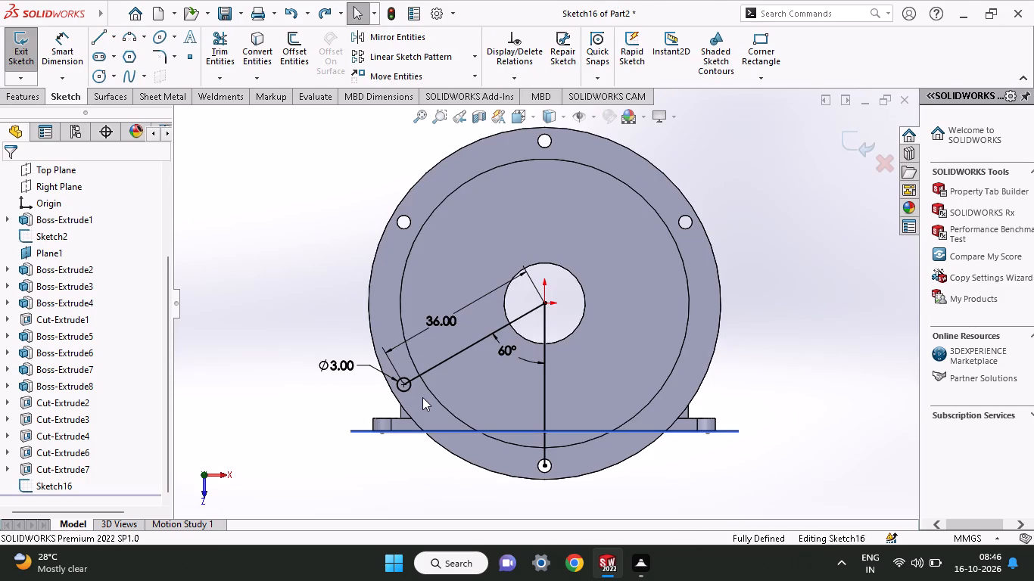
# Undo the last diameter edit on the lower-left flange circle.
pyautogui.keyDown('ctrl'); pyautogui.moveTo(422, 397); pyautogui.dragTo(466, 408, button='middle'); pyautogui.keyUp('ctrl')
pyautogui.moveTo(363, 386); pyautogui.dragTo(419, 402, button='middle')
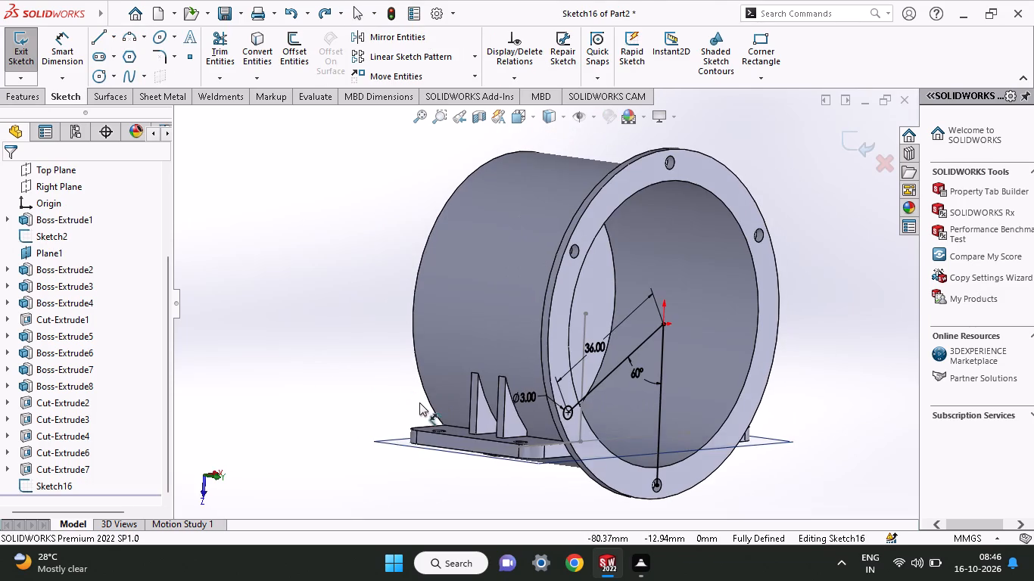
pyautogui.hotkey('ctrl', 'z')
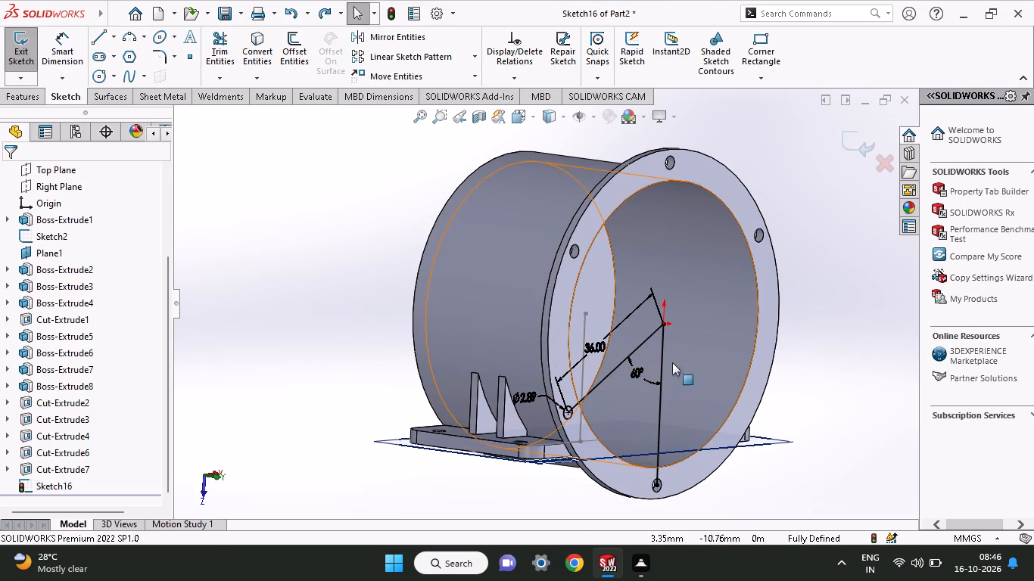
# Cut the lower-left circle through the flange with a 12 mm blind Extruded Cut.
pyautogui.click(23, 103)
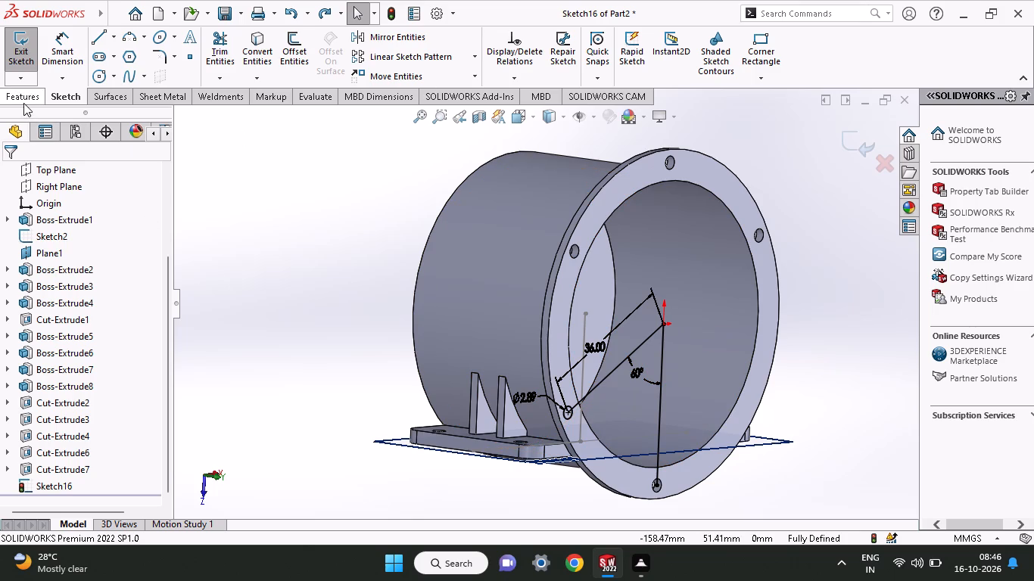
pyautogui.click(241, 67)
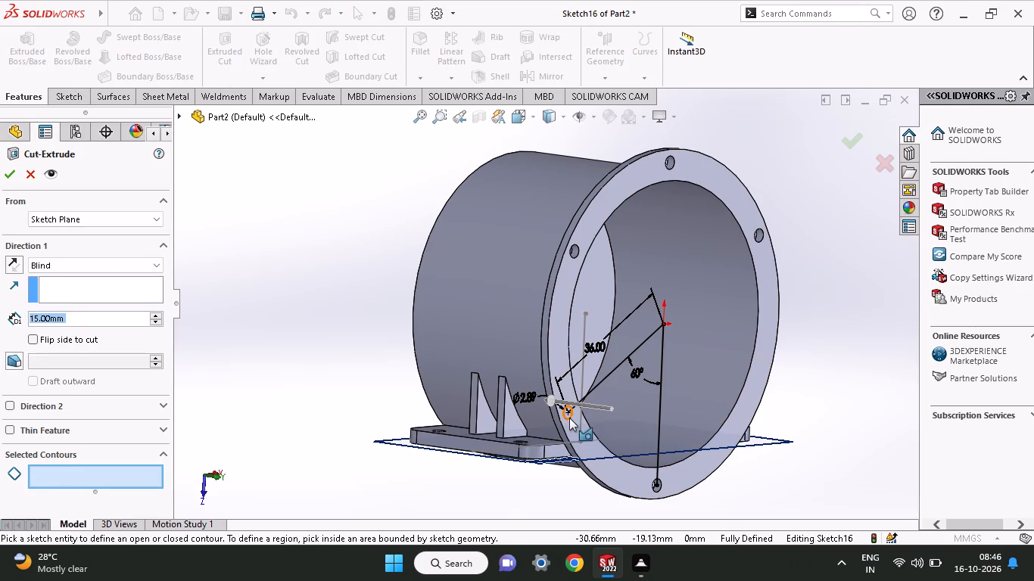
pyautogui.click(568, 418)
pyautogui.moveTo(506, 402); pyautogui.dragTo(528, 411)
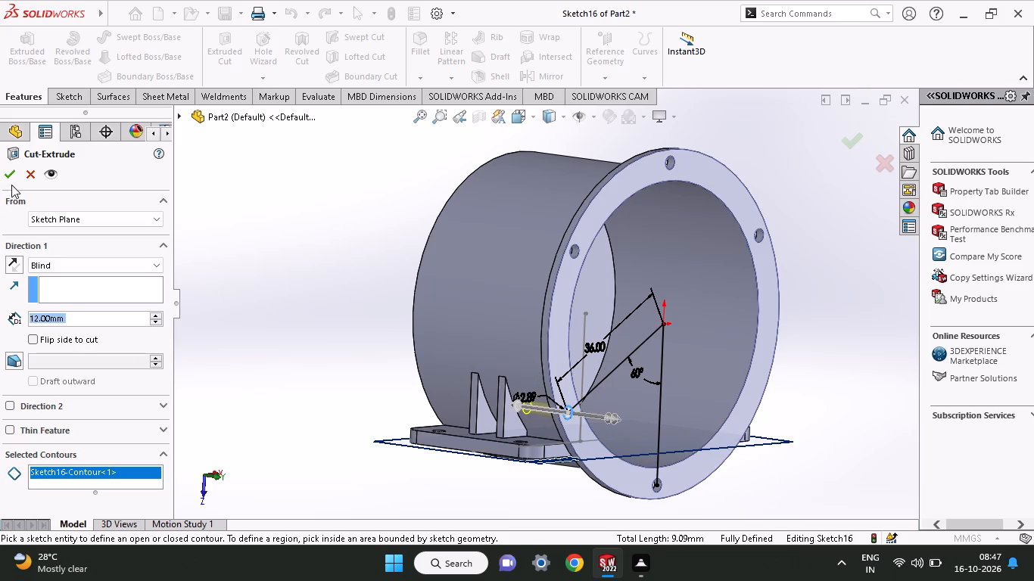
pyautogui.click(11, 179)
# Start a sketch on the flange's front face and draw a 36 mm vertical line from the origin to the bottom hole's centre.
pyautogui.moveTo(698, 445); pyautogui.dragTo(659, 446, button='middle')
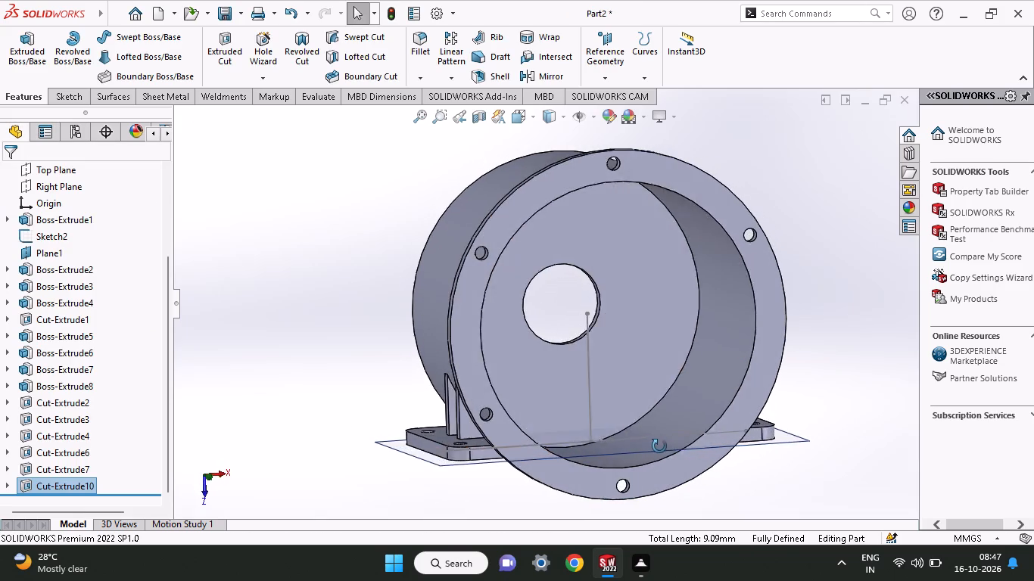
pyautogui.moveTo(659, 446); pyautogui.dragTo(659, 446, button='middle')
pyautogui.click(755, 306)
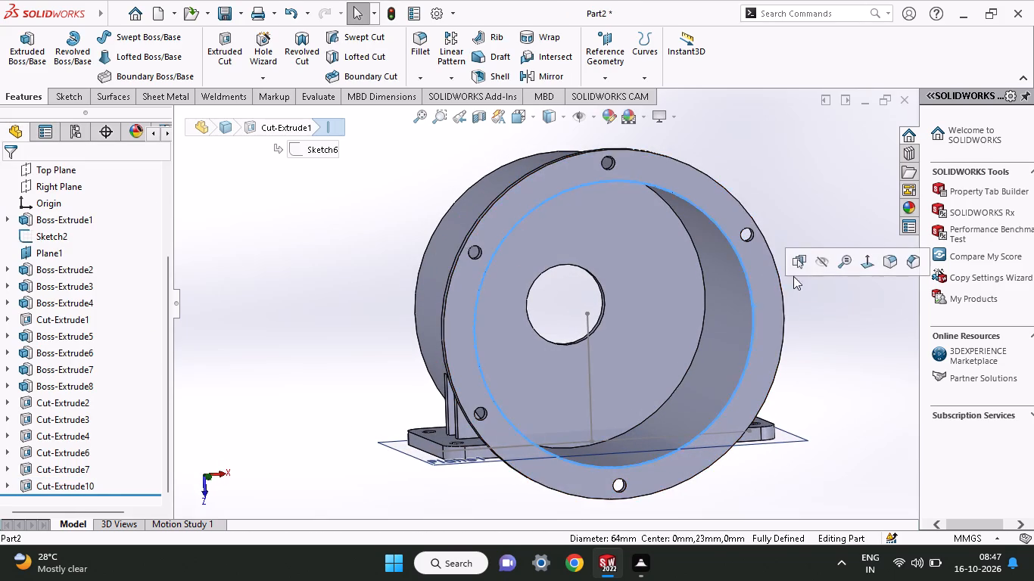
pyautogui.click(814, 328)
pyautogui.click(770, 323)
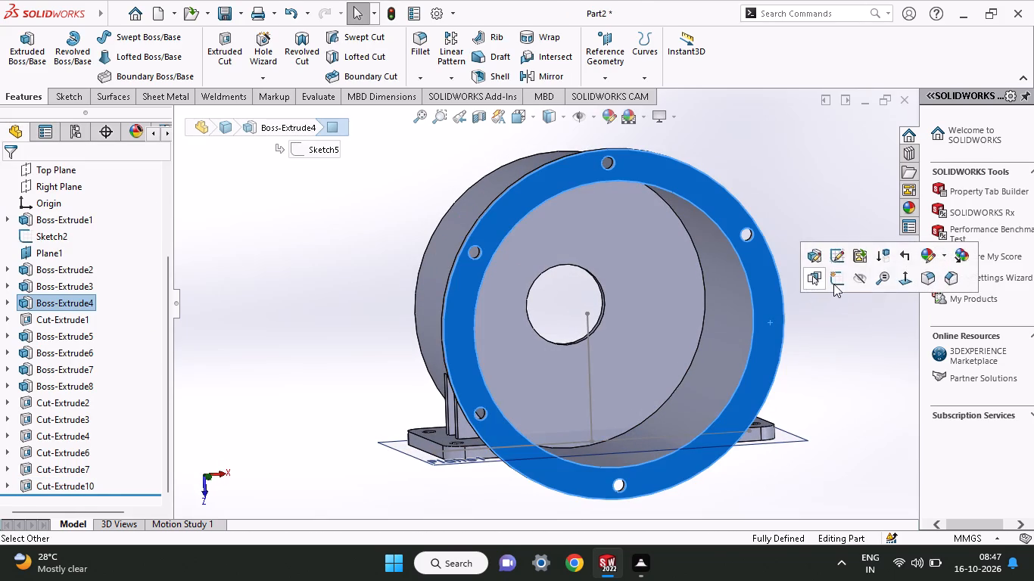
pyautogui.click(833, 284)
pyautogui.click(89, 38)
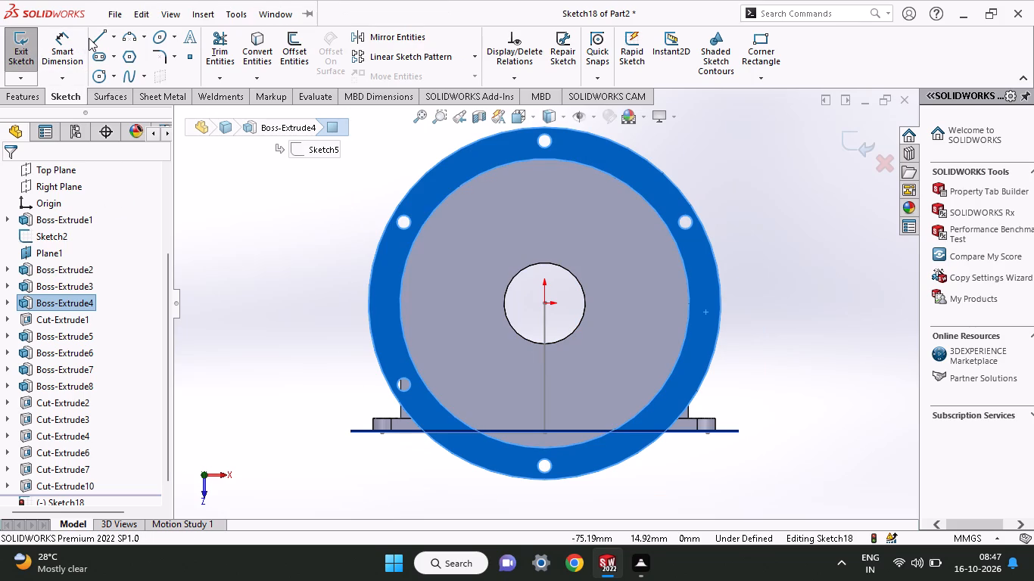
pyautogui.click(93, 38)
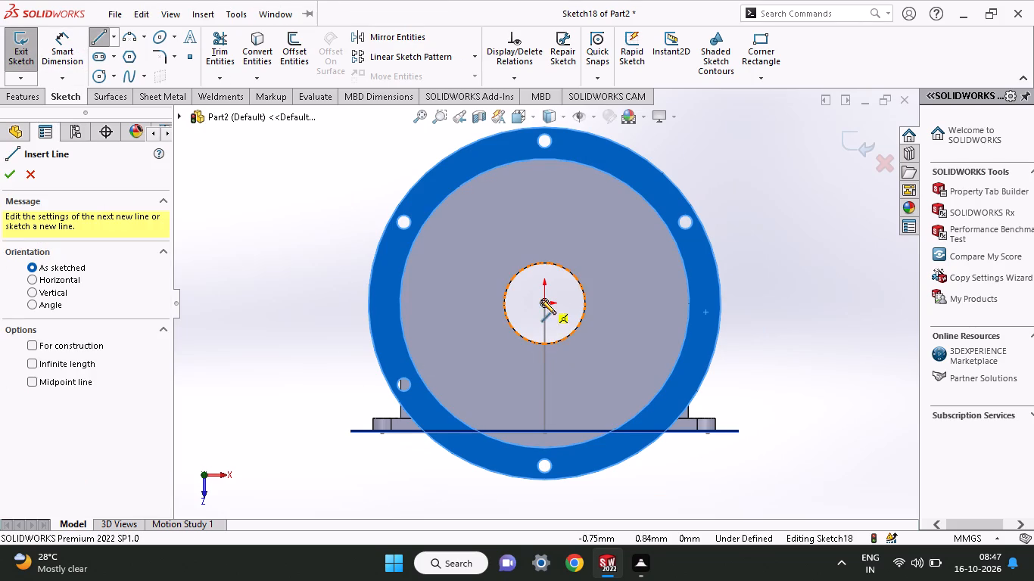
pyautogui.click(543, 303)
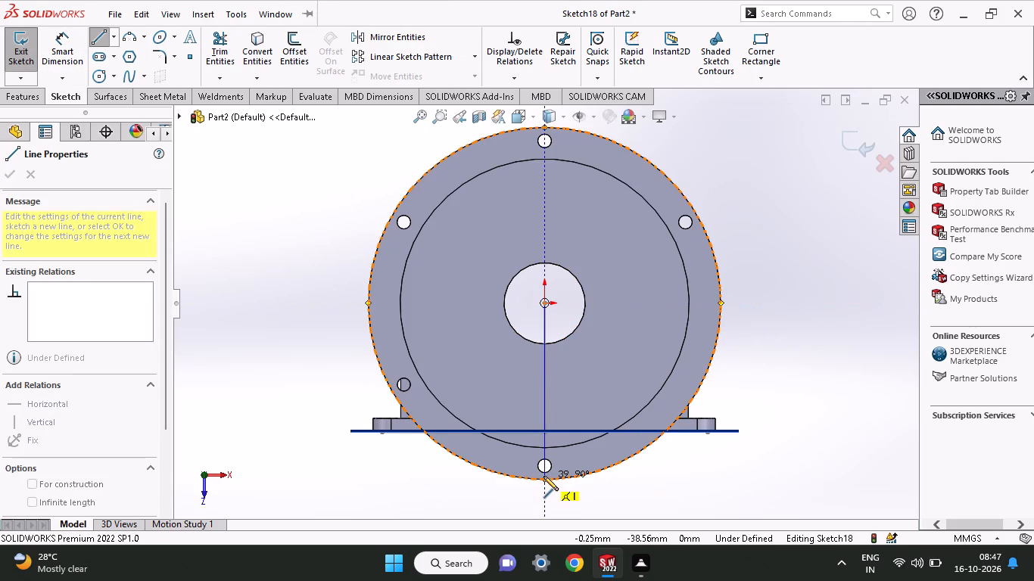
pyautogui.click(543, 465)
pyautogui.rightClick(567, 401)
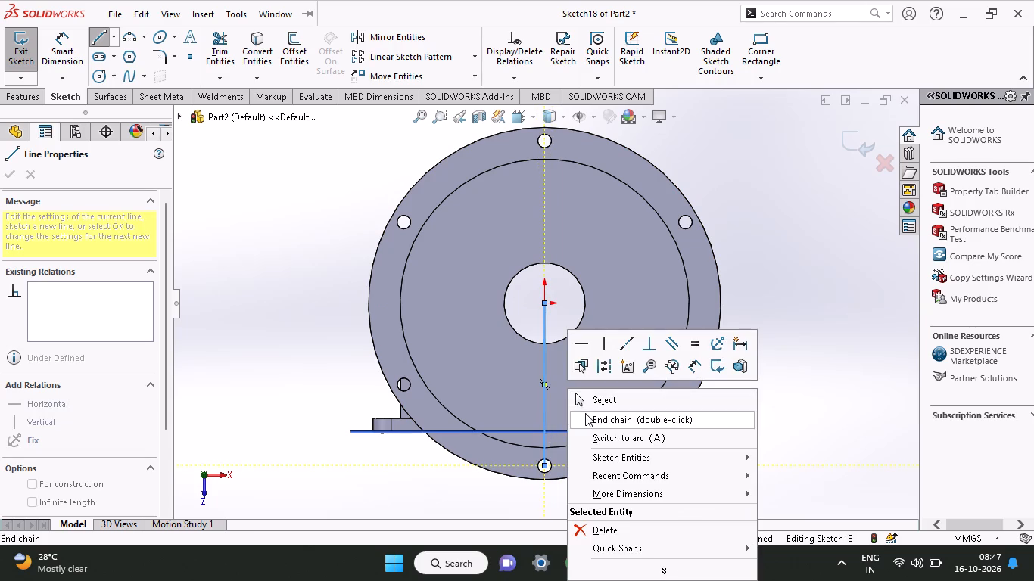
pyautogui.click(585, 402)
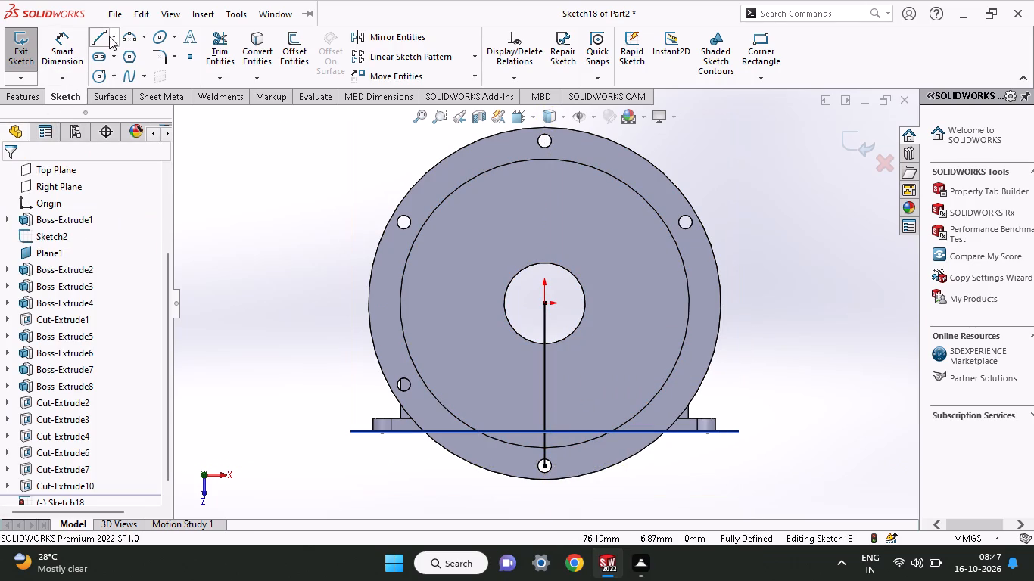
# Draw a line about 36 mm long from the origin toward the flange's lower right, and set its angle to the vertical line to 60°.
pyautogui.click(102, 36)
pyautogui.click(544, 303)
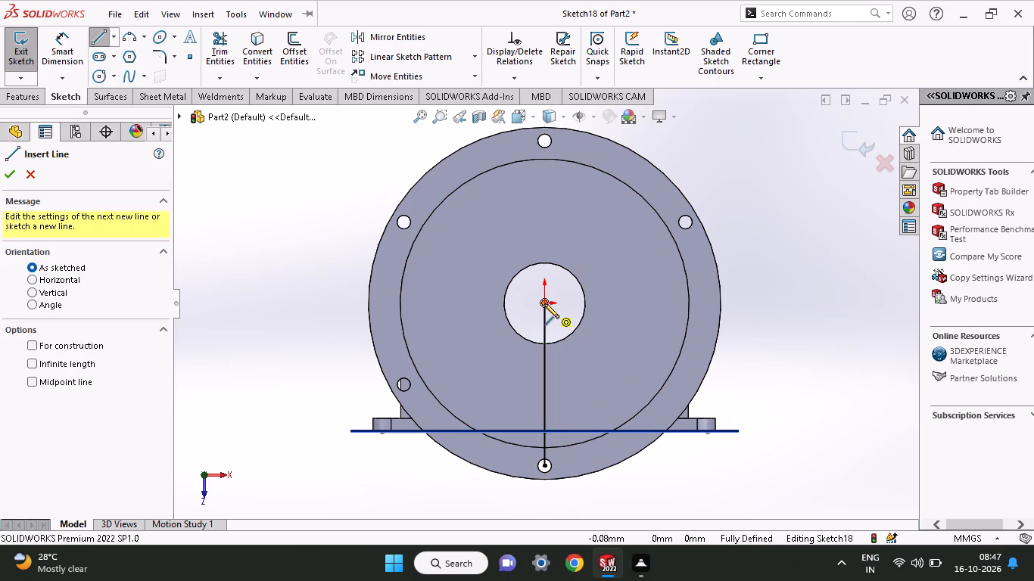
pyautogui.click(680, 393)
pyautogui.rightClick(628, 322)
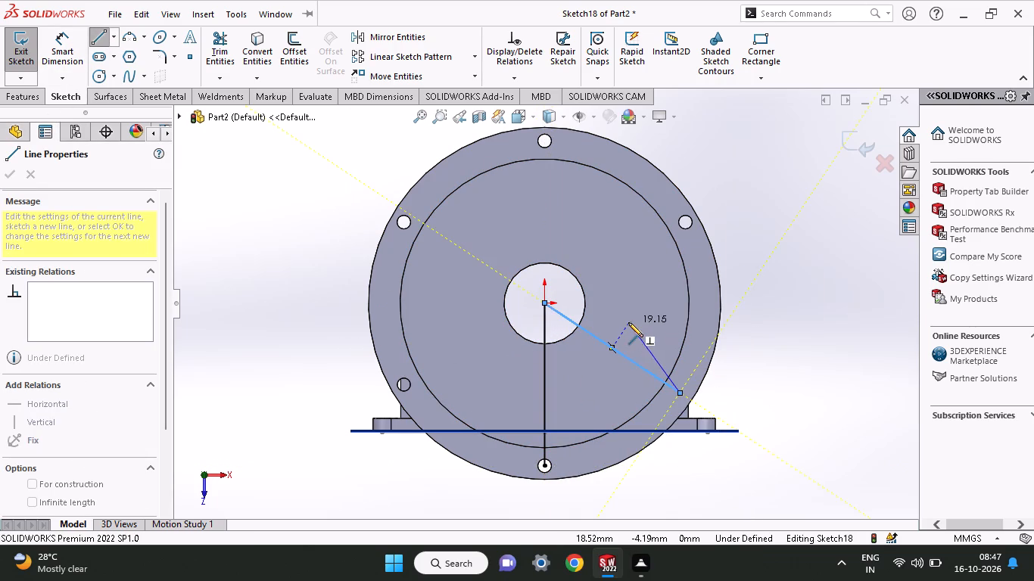
pyautogui.click(640, 331)
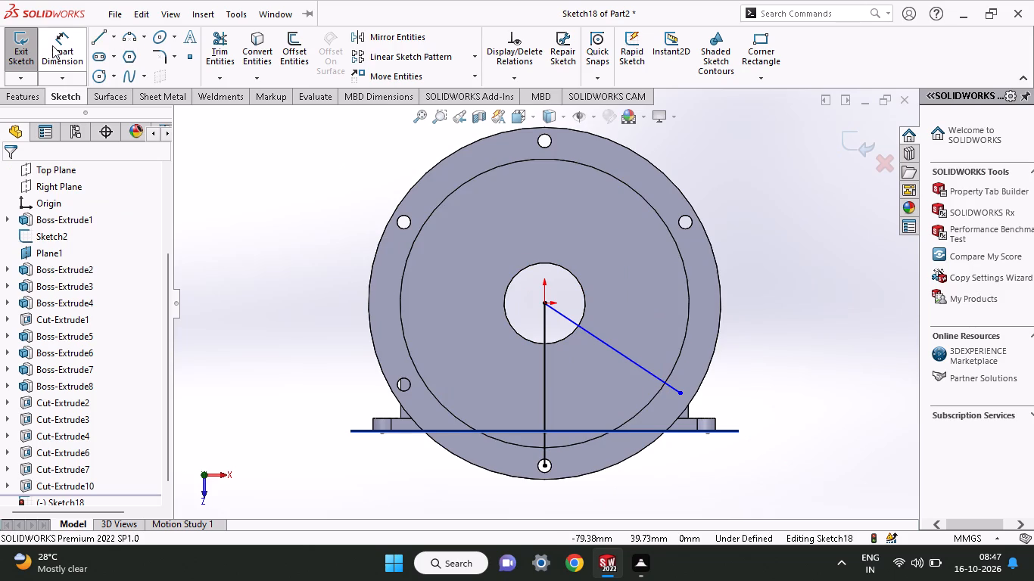
pyautogui.click(52, 45)
pyautogui.click(546, 359)
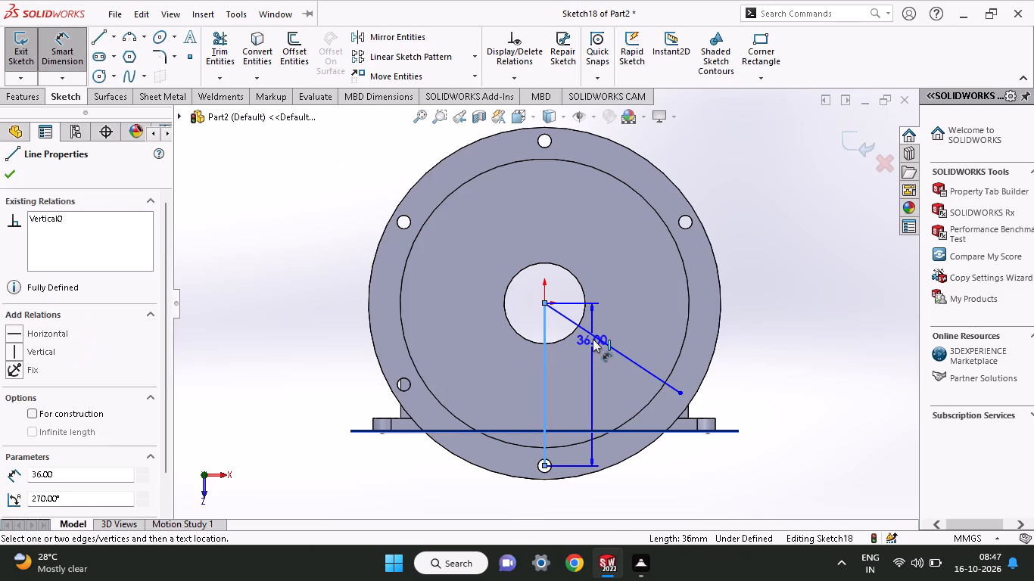
pyautogui.click(593, 339)
pyautogui.click(576, 359)
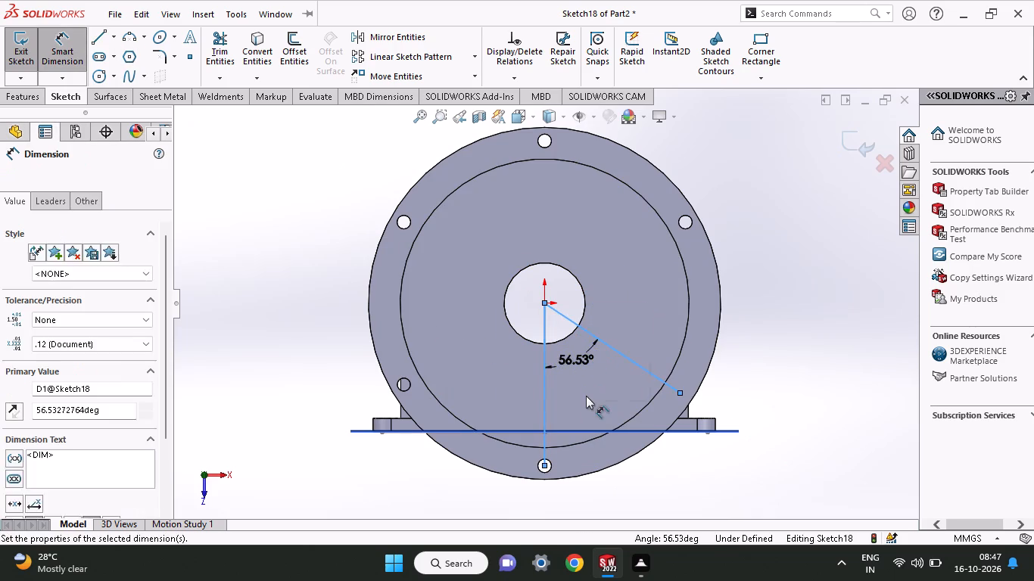
pyautogui.write('60')
pyautogui.press('Return')
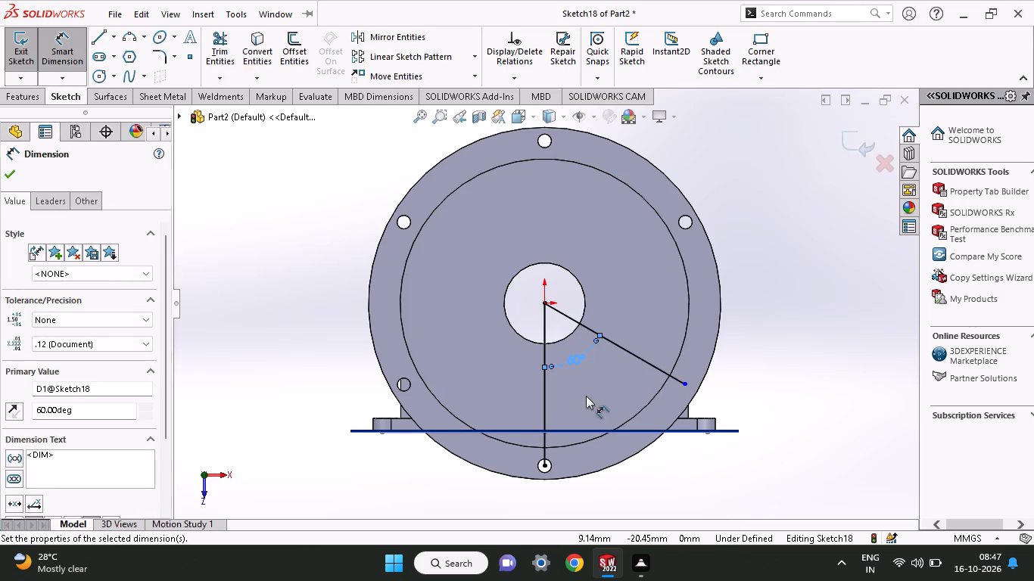
# Draw a circle centred on the angled line's outer end and set its diameter to 3 mm.
pyautogui.click(95, 77)
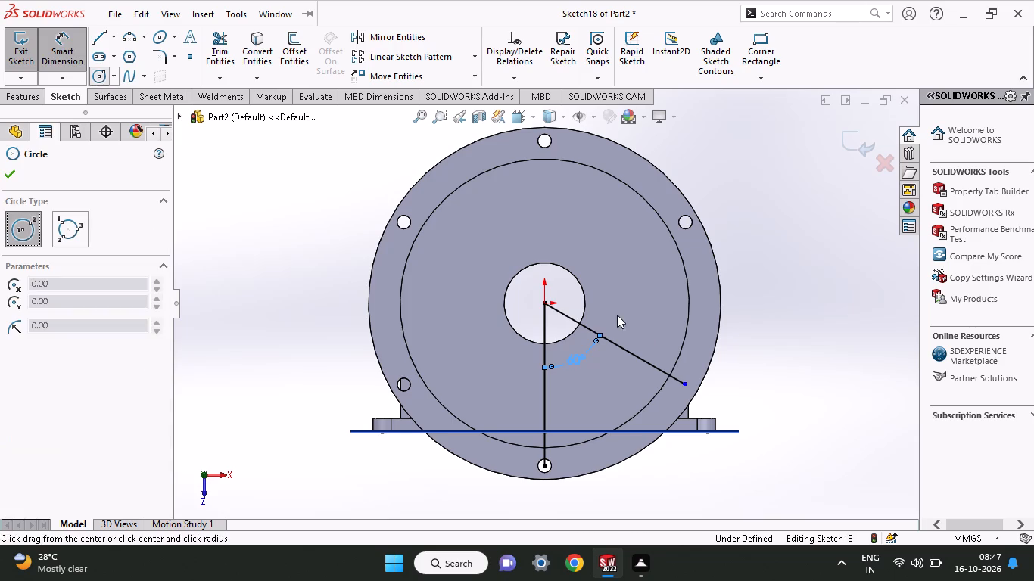
pyautogui.click(683, 381)
pyautogui.click(692, 377)
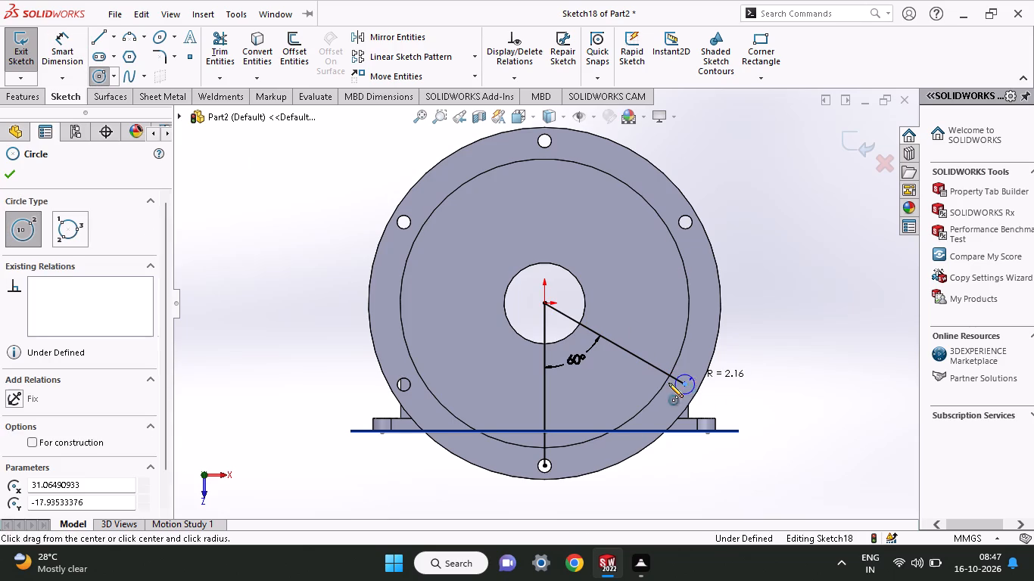
pyautogui.click(77, 52)
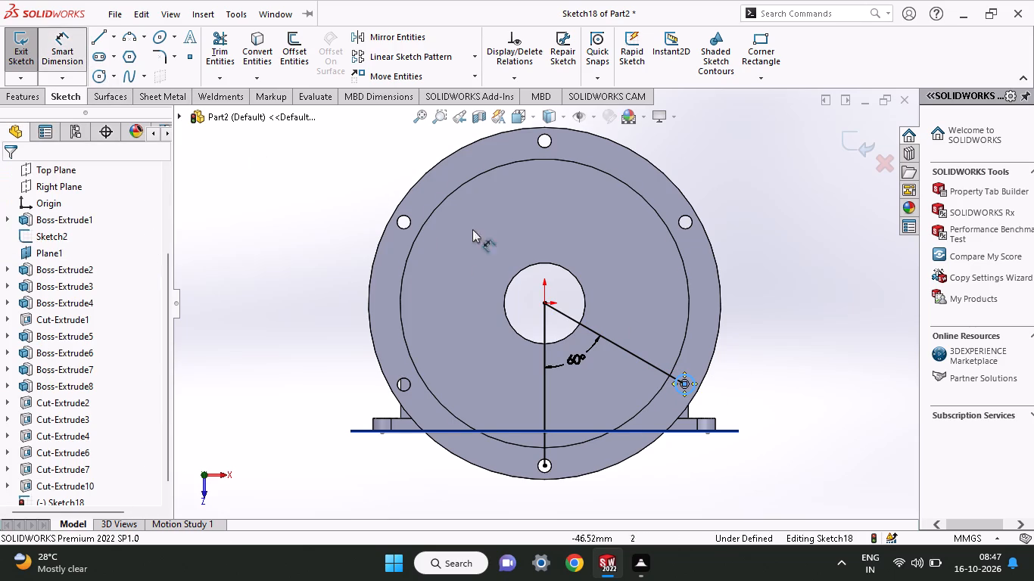
pyautogui.click(692, 393)
pyautogui.click(790, 376)
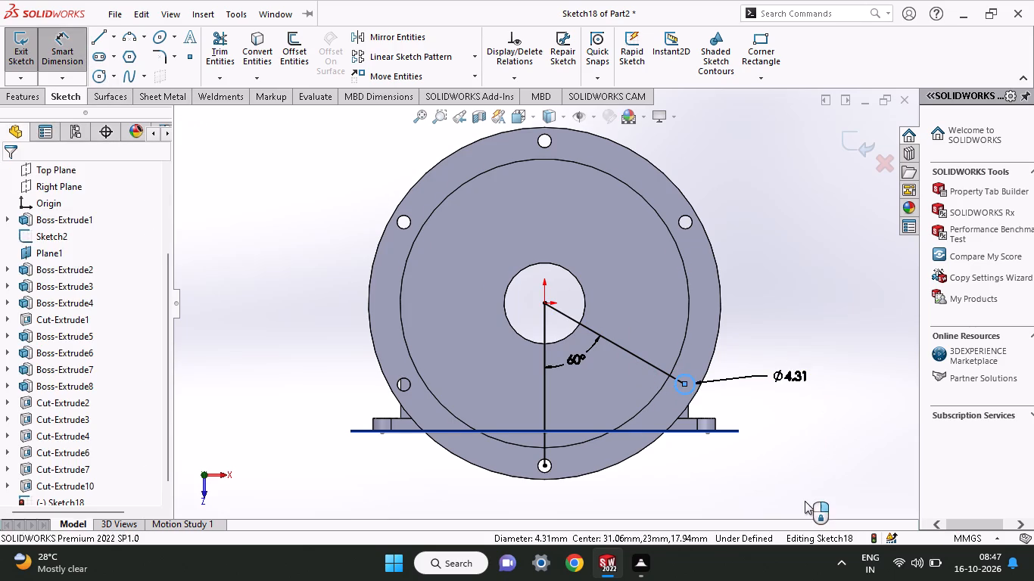
pyautogui.press('3')
pyautogui.press('Return')
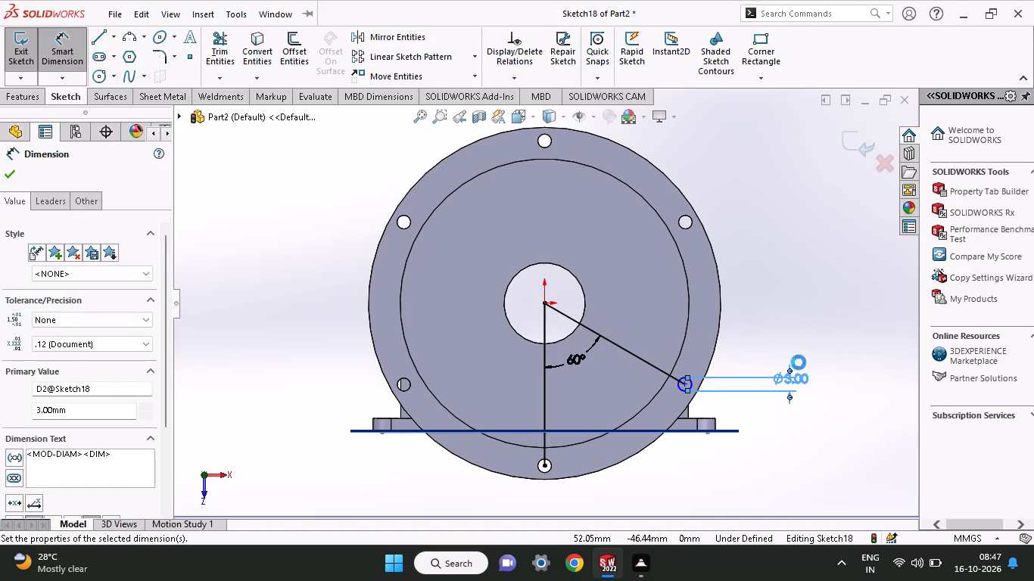
# Cut the lower-right 3 mm circle through the flange with a 12 mm blind Extruded Cut.
pyautogui.click(30, 93)
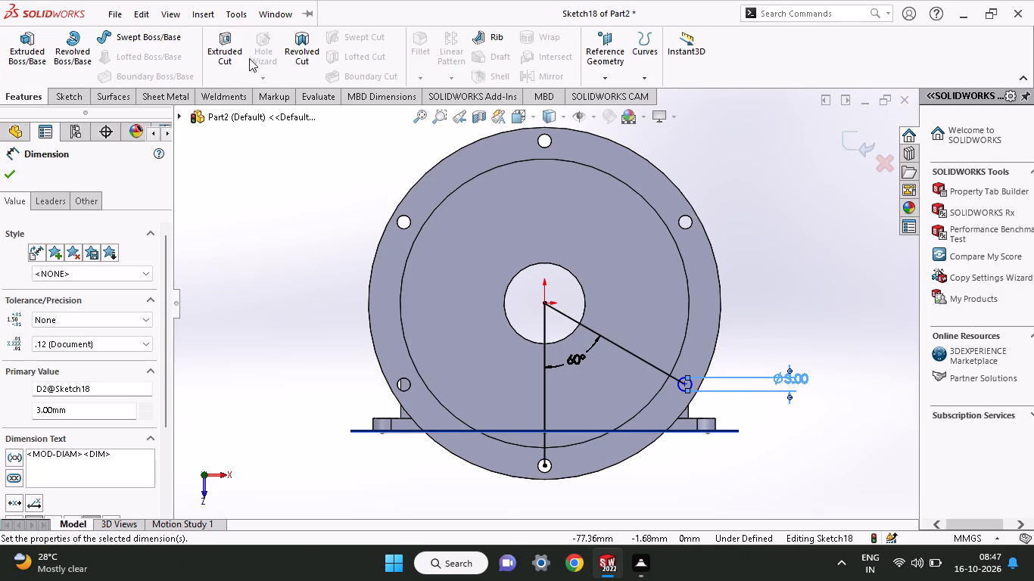
pyautogui.click(221, 60)
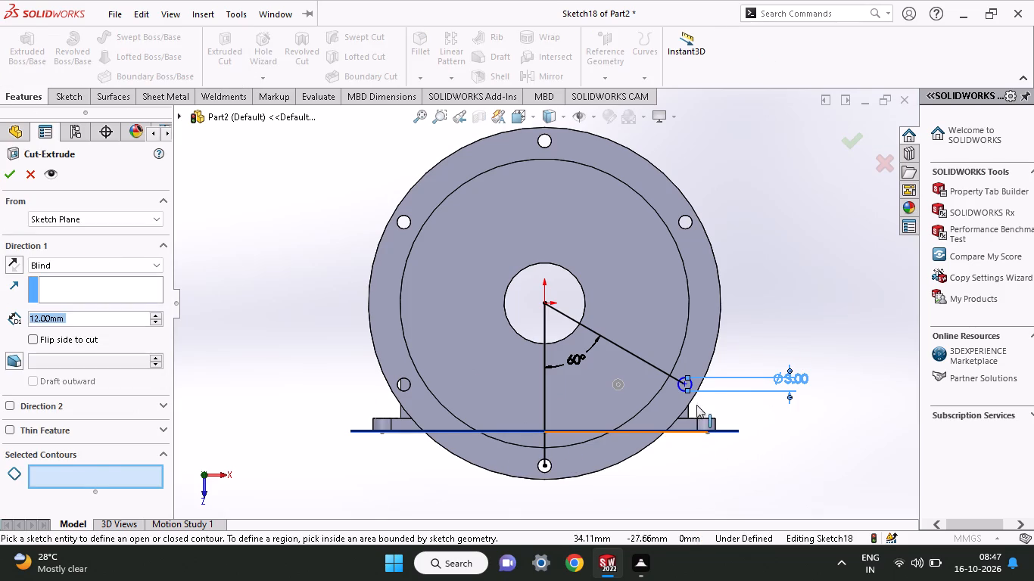
pyautogui.click(693, 385)
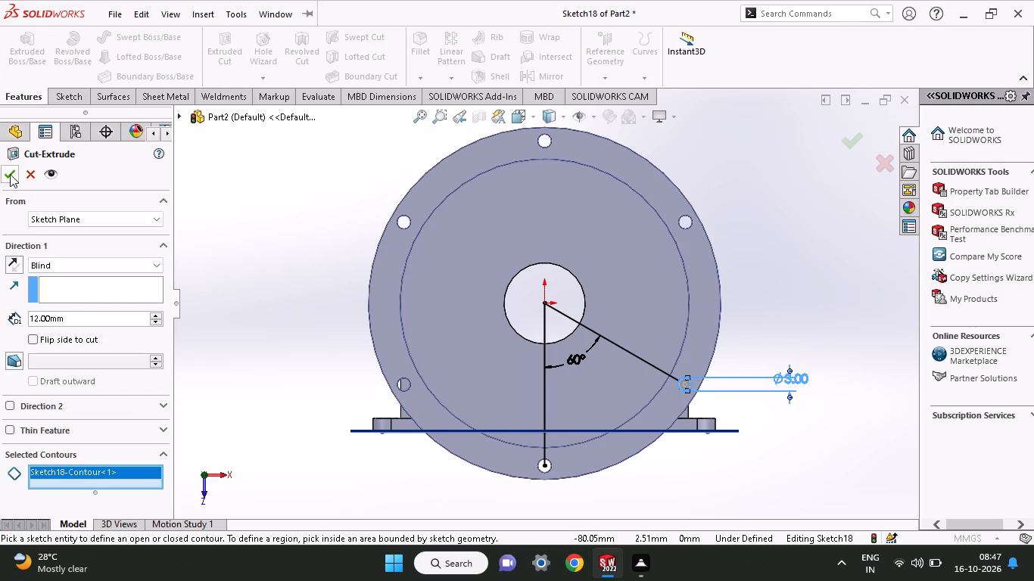
pyautogui.click(10, 174)
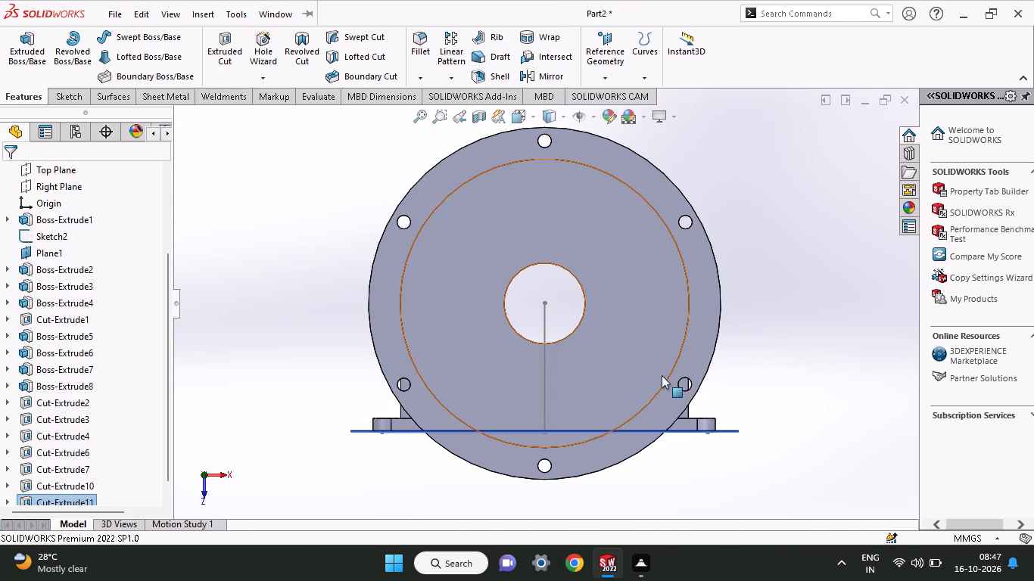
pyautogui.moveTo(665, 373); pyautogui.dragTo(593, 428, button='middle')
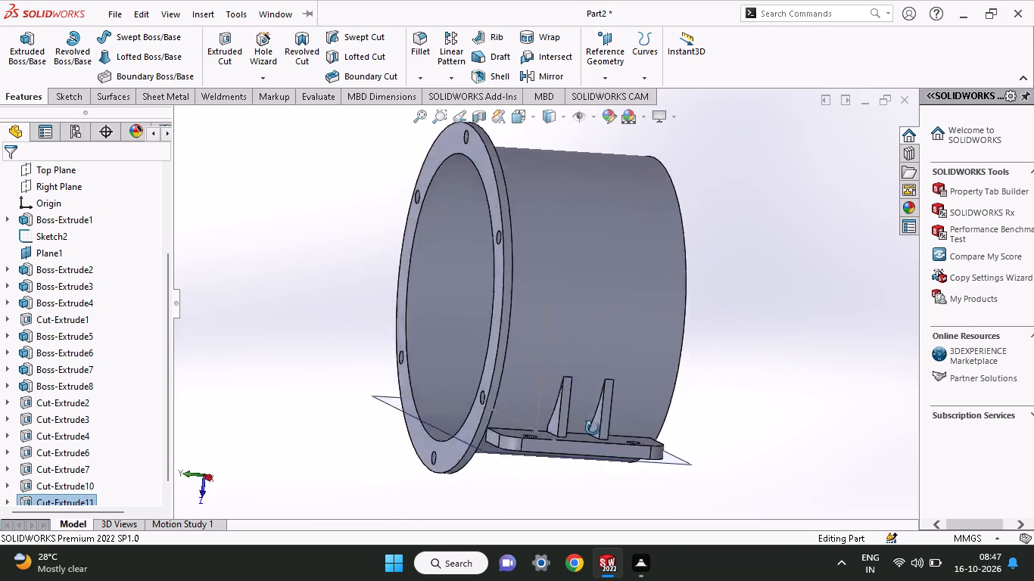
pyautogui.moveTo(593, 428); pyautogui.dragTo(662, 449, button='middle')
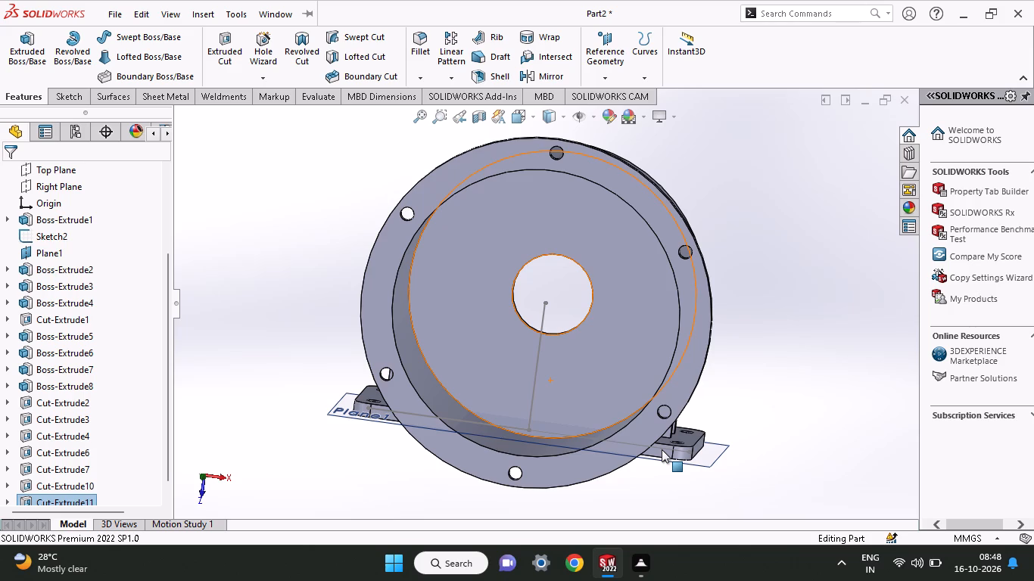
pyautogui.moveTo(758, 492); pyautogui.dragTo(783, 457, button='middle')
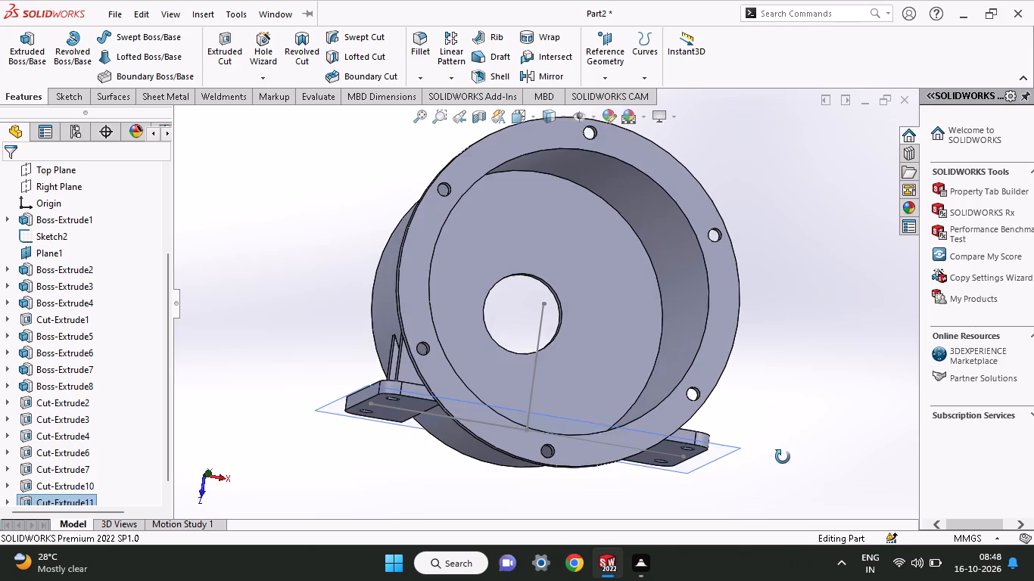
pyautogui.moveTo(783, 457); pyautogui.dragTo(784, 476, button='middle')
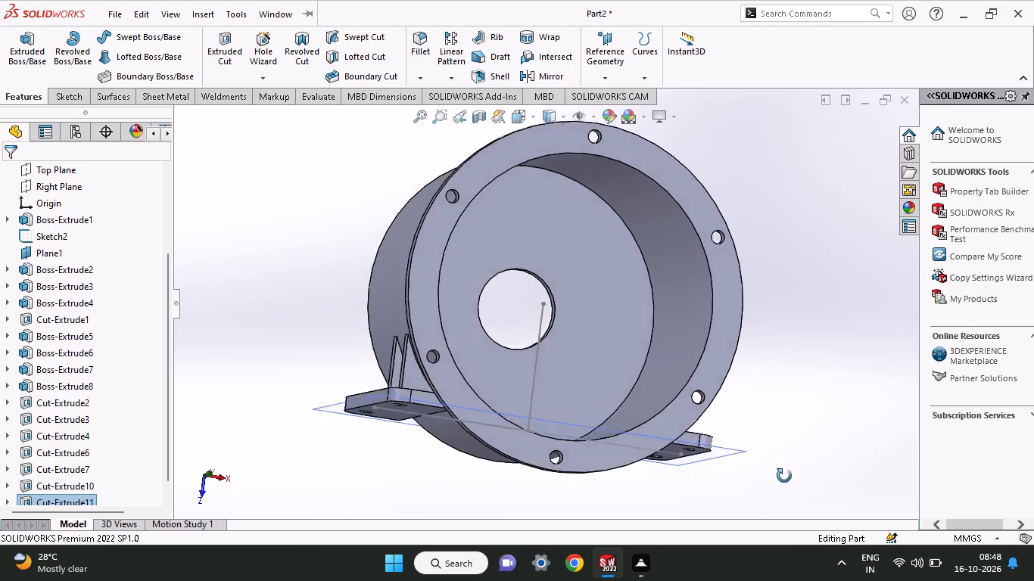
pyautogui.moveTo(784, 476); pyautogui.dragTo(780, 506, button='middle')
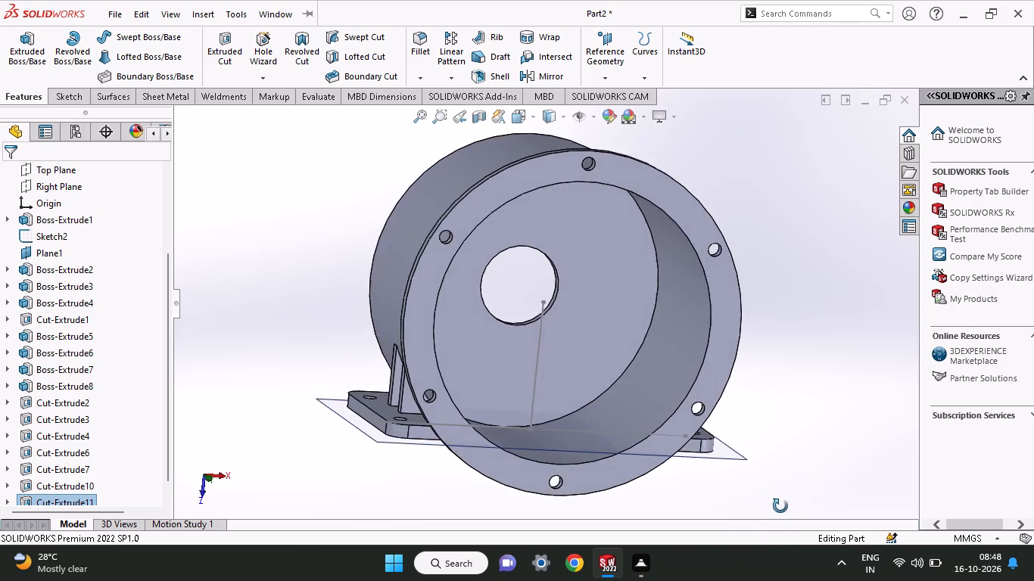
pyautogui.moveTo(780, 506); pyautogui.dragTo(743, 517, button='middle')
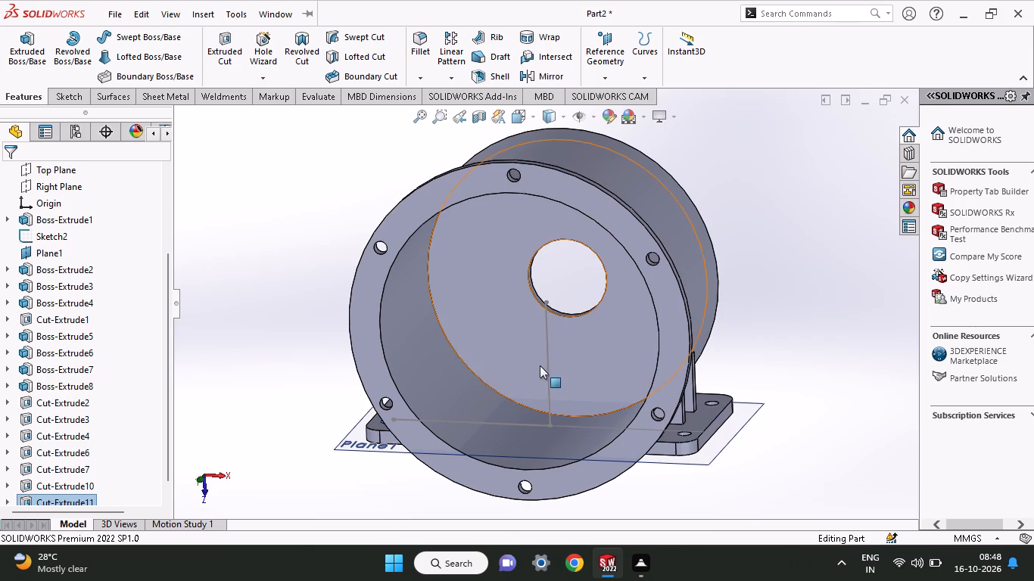
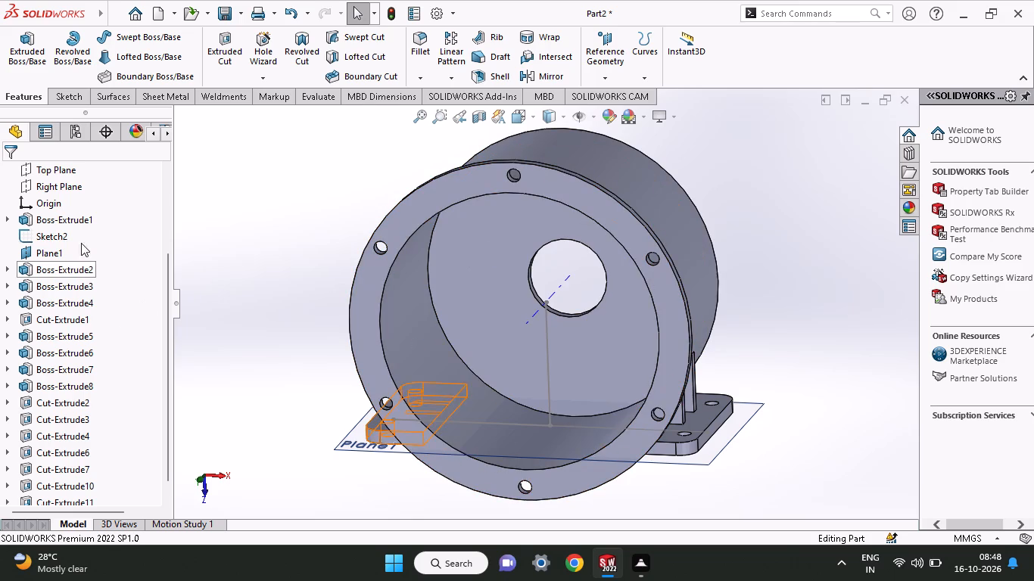
# Start a sketch on the Top Plane and draw a circle about 158 mm in diameter, centred about 17 mm left of the origin.
pyautogui.click(76, 176)
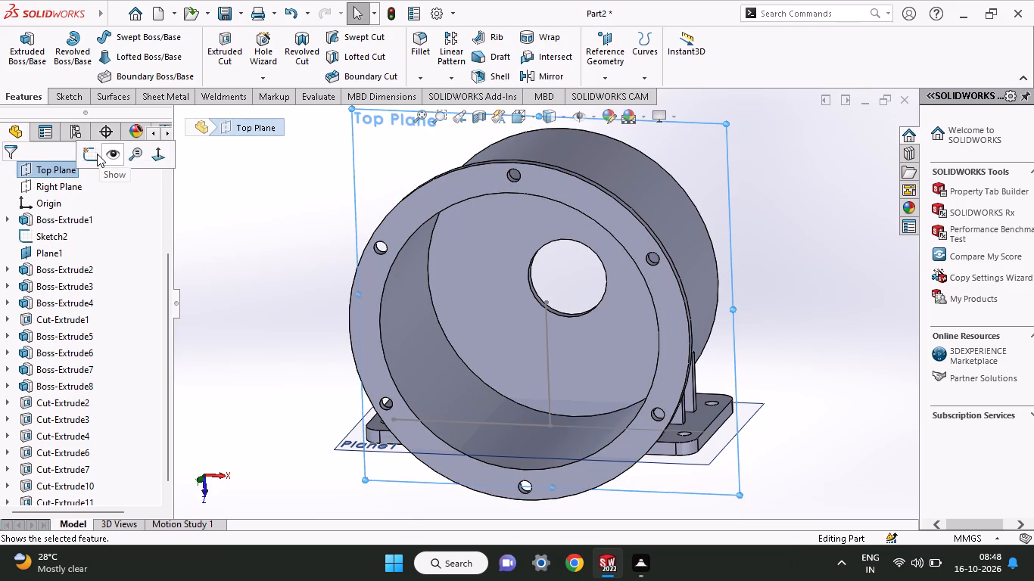
pyautogui.click(97, 154)
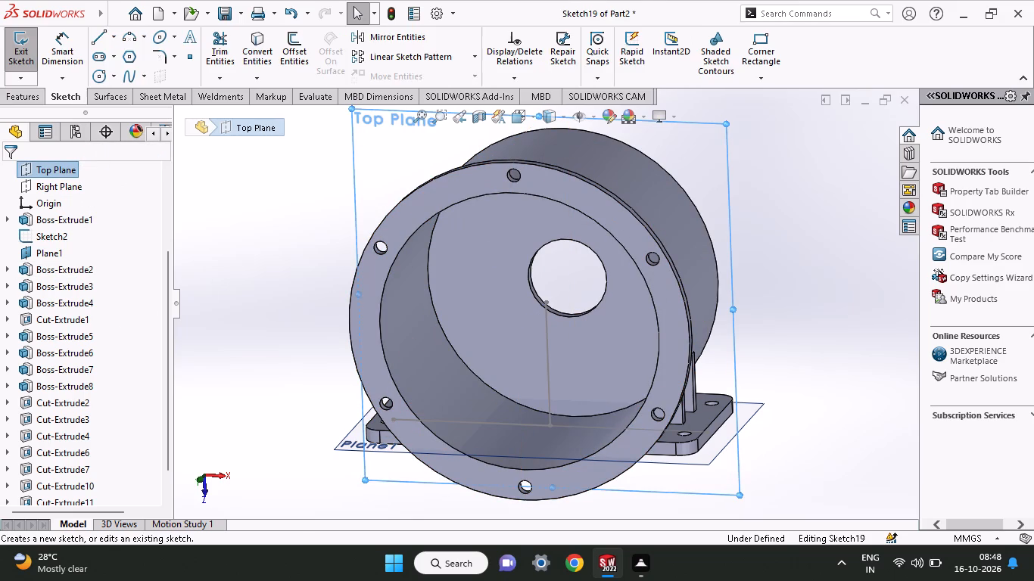
pyautogui.keyDown('ctrl'); pyautogui.scroll(-1, 603, 246); pyautogui.keyUp('ctrl')
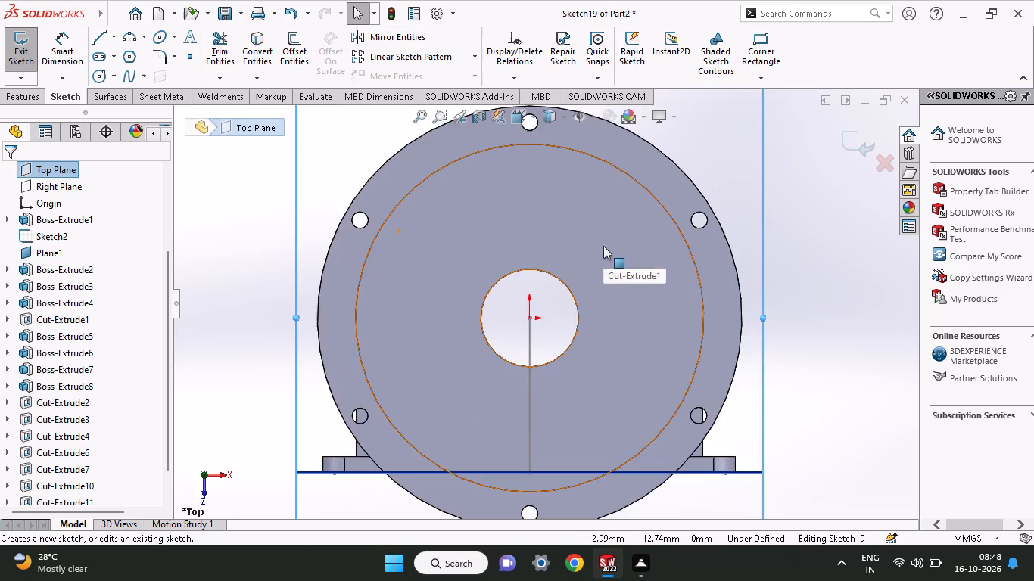
pyautogui.keyDown('ctrl'); pyautogui.scroll(-1, 603, 246); pyautogui.keyUp('ctrl')
pyautogui.keyDown('ctrl'); pyautogui.scroll(7, 603, 246); pyautogui.keyUp('ctrl')
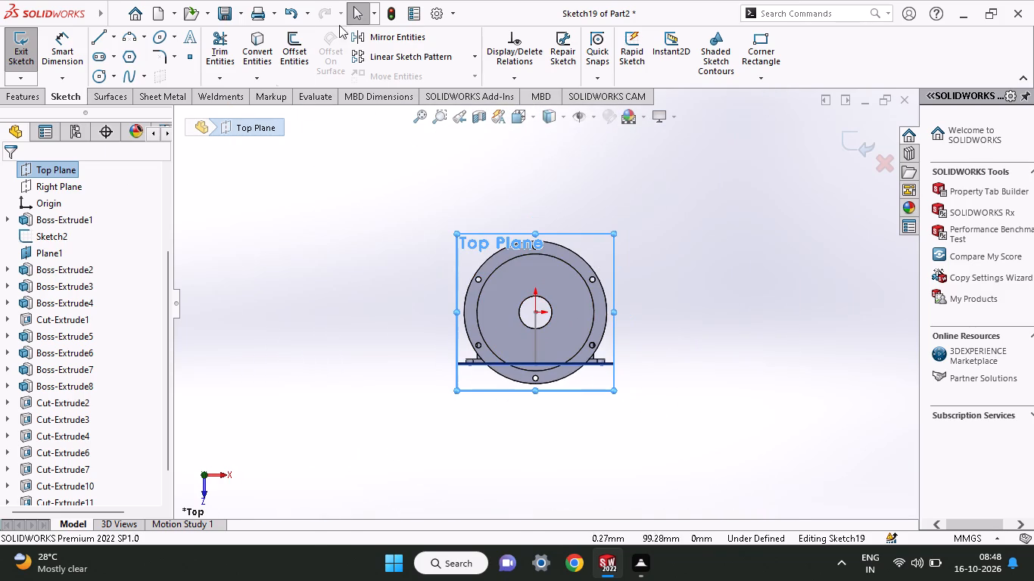
pyautogui.click(95, 75)
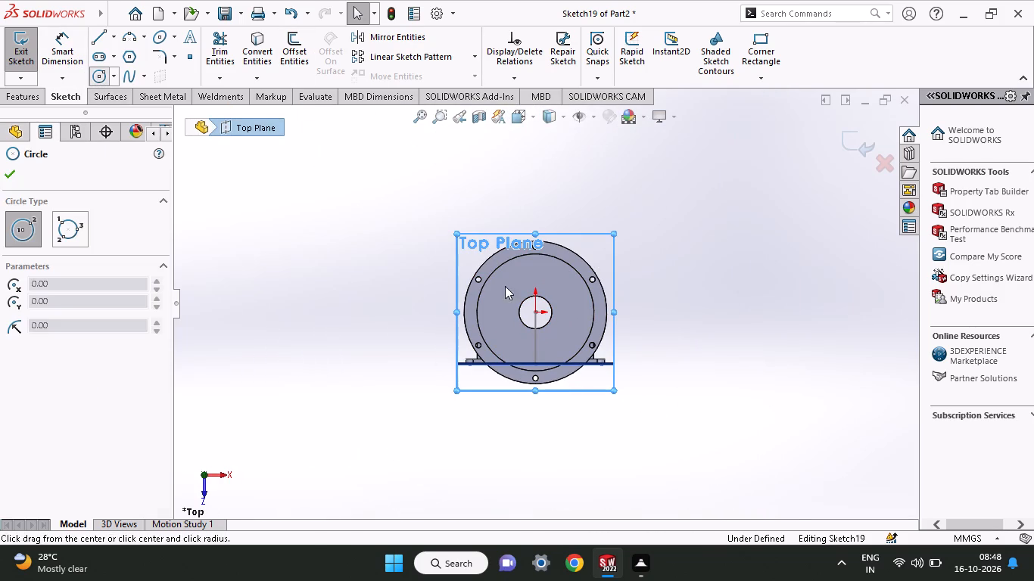
pyautogui.click(504, 314)
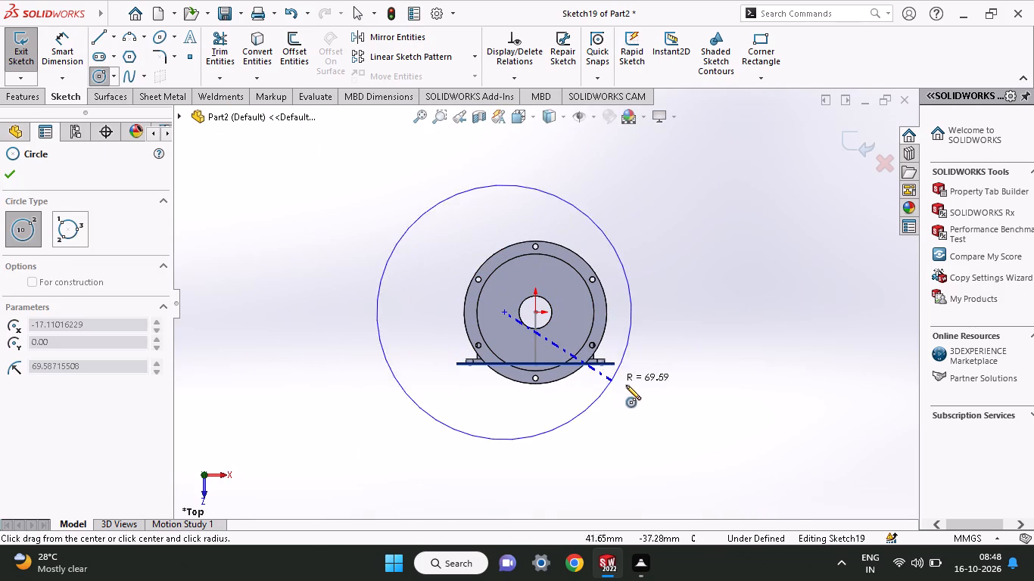
pyautogui.click(629, 386)
# Set the large circle's diameter to 114 mm.
pyautogui.click(75, 44)
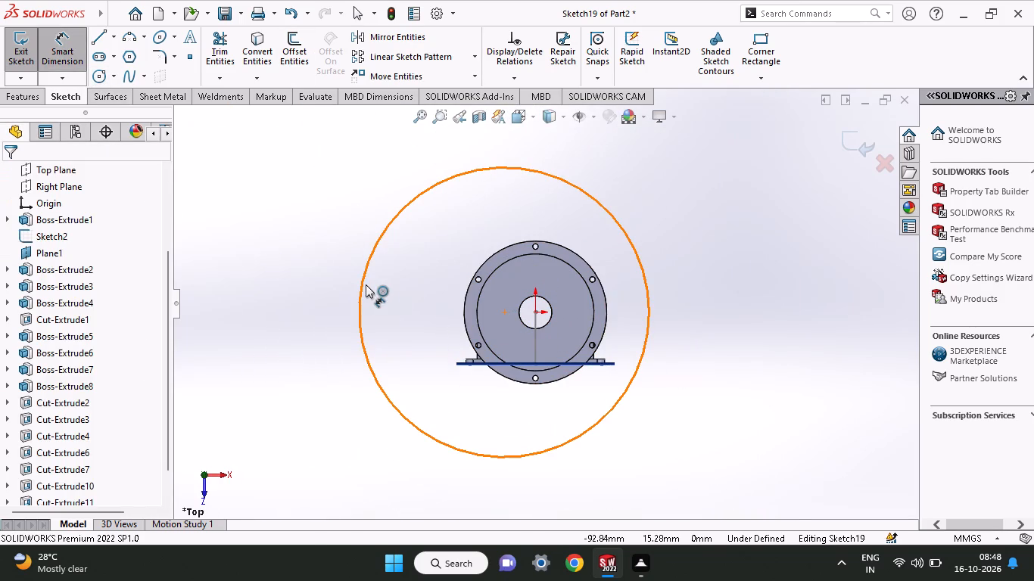
pyautogui.click(366, 278)
pyautogui.click(322, 269)
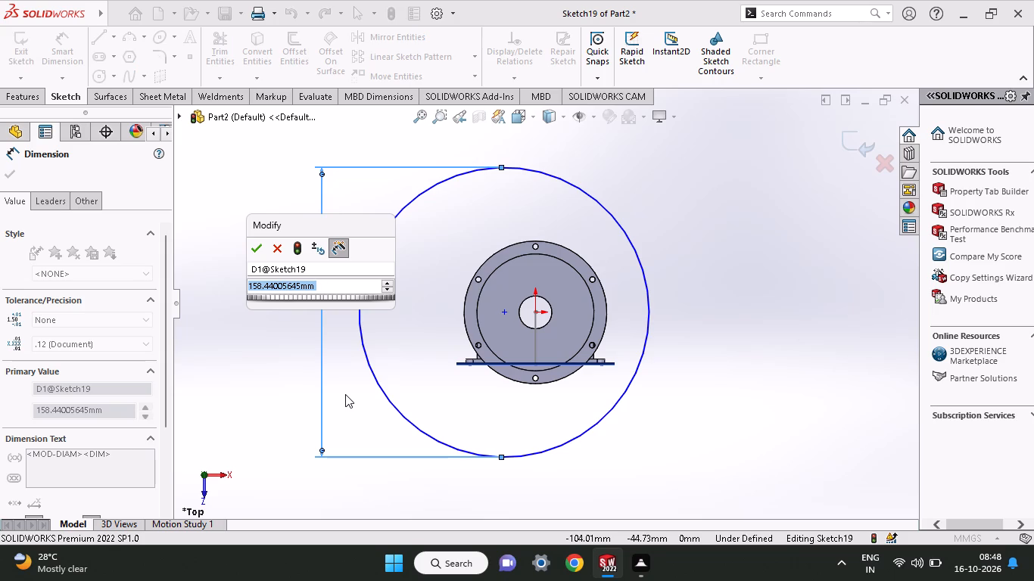
pyautogui.write('57')
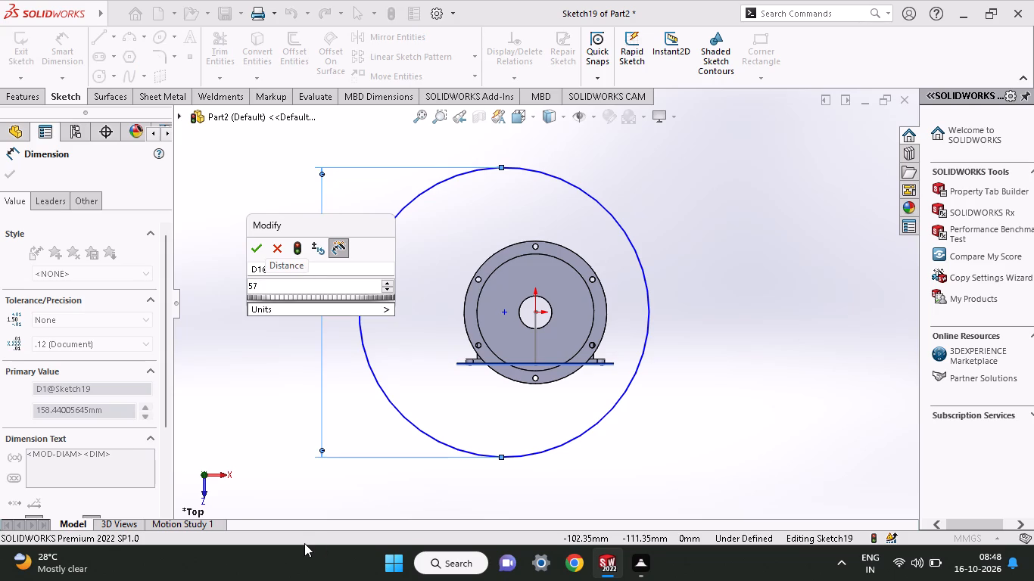
pyautogui.hotkey('shift', '+')
pyautogui.press('5')
pyautogui.press('7')
pyautogui.press('Return')
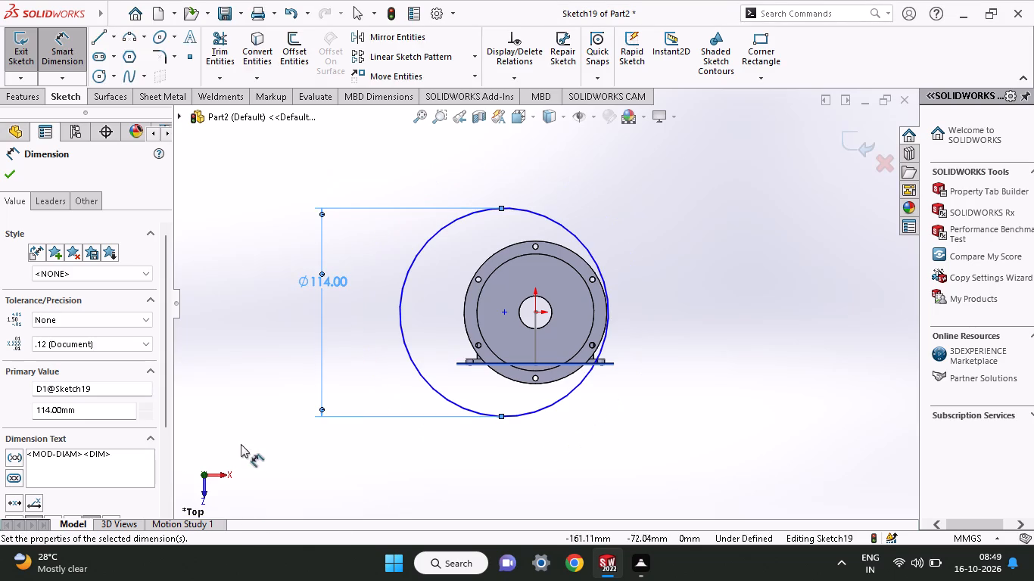
pyautogui.click(4, 173)
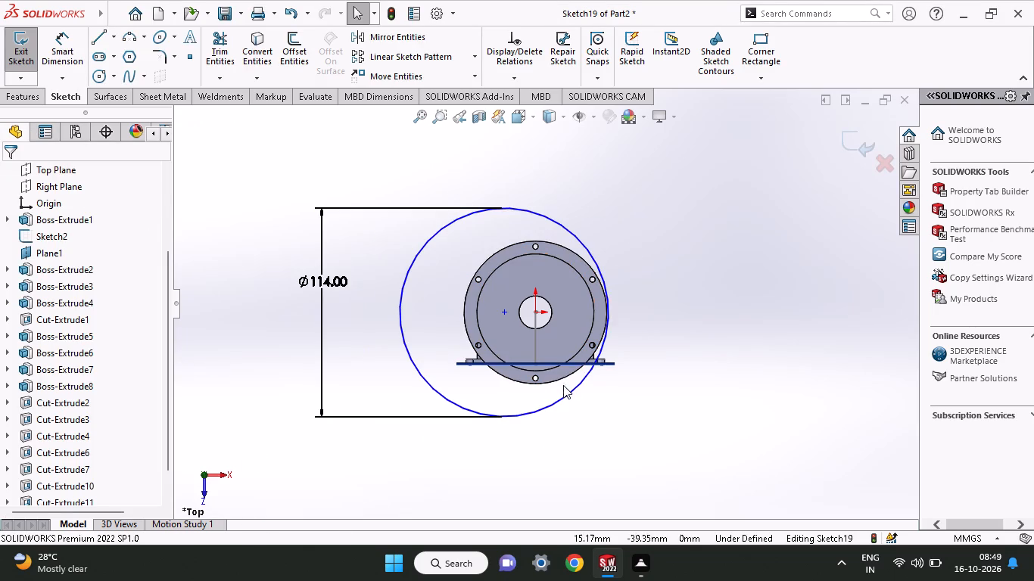
# Add a tangent relation between the 114 mm circle and the flange's outer edge.
pyautogui.click(565, 399)
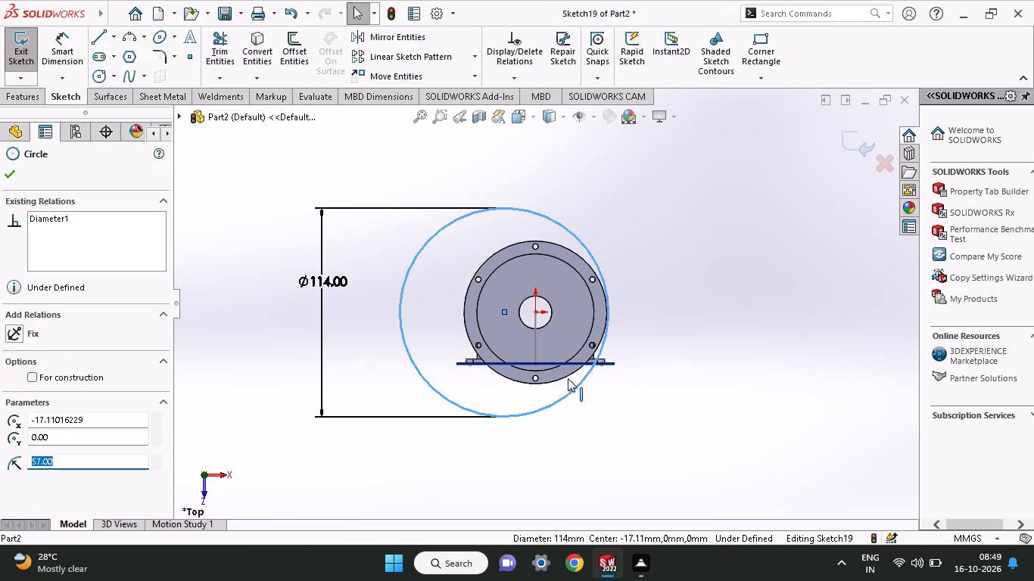
pyautogui.keyDown('shift'); pyautogui.click(568, 376); pyautogui.keyUp('shift')
pyautogui.click(46, 433)
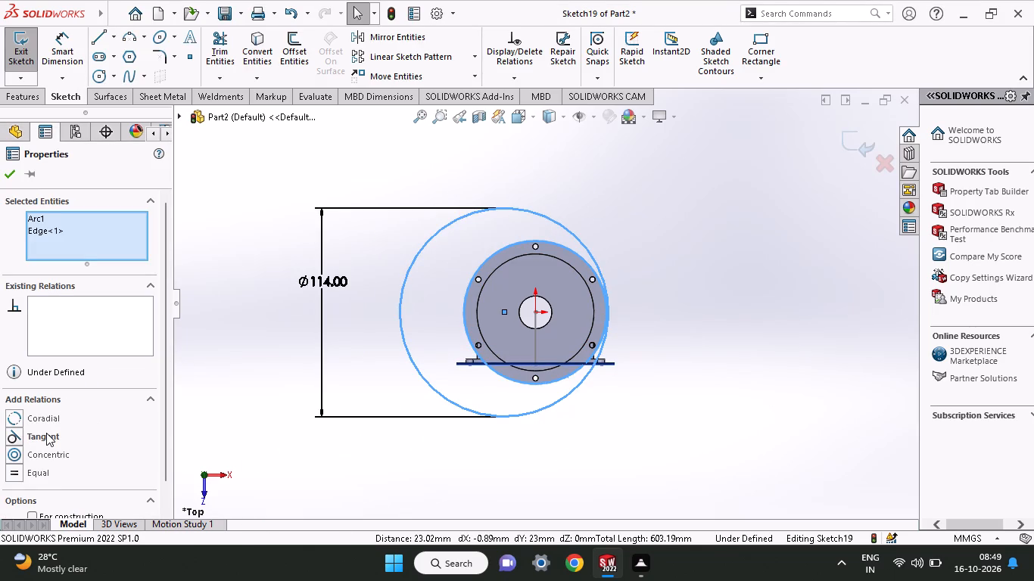
pyautogui.click(8, 180)
# Draw a corner rectangle about 43 mm wide from the origin up and to the right, extending above the large circle.
pyautogui.click(773, 36)
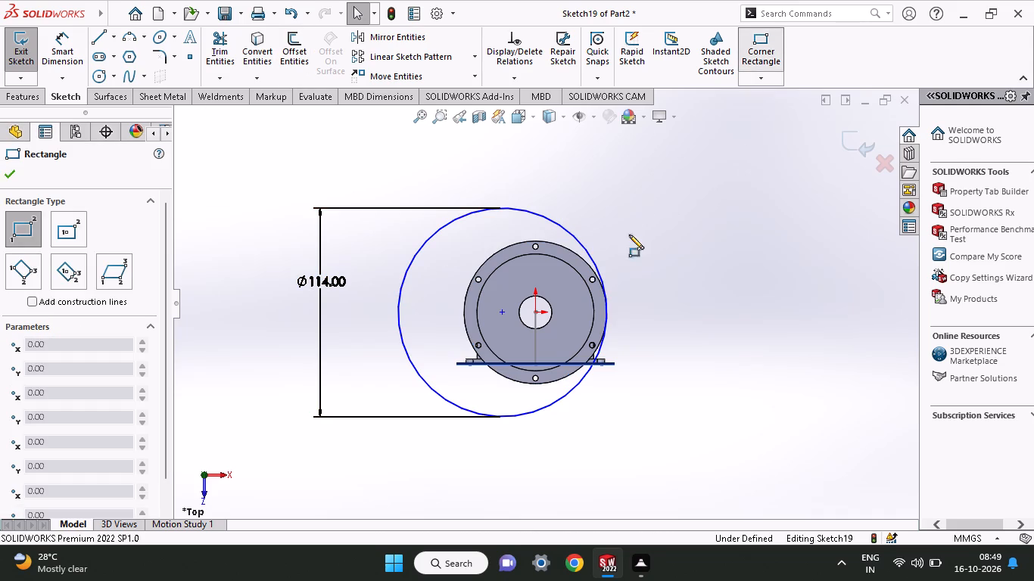
pyautogui.click(531, 310)
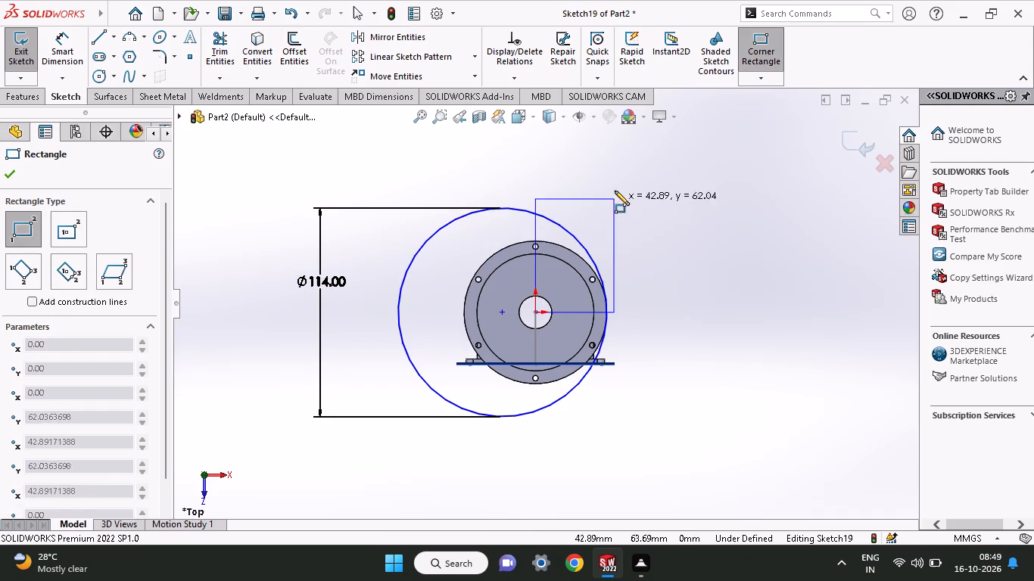
pyautogui.click(615, 188)
pyautogui.rightClick(720, 199)
pyautogui.click(740, 212)
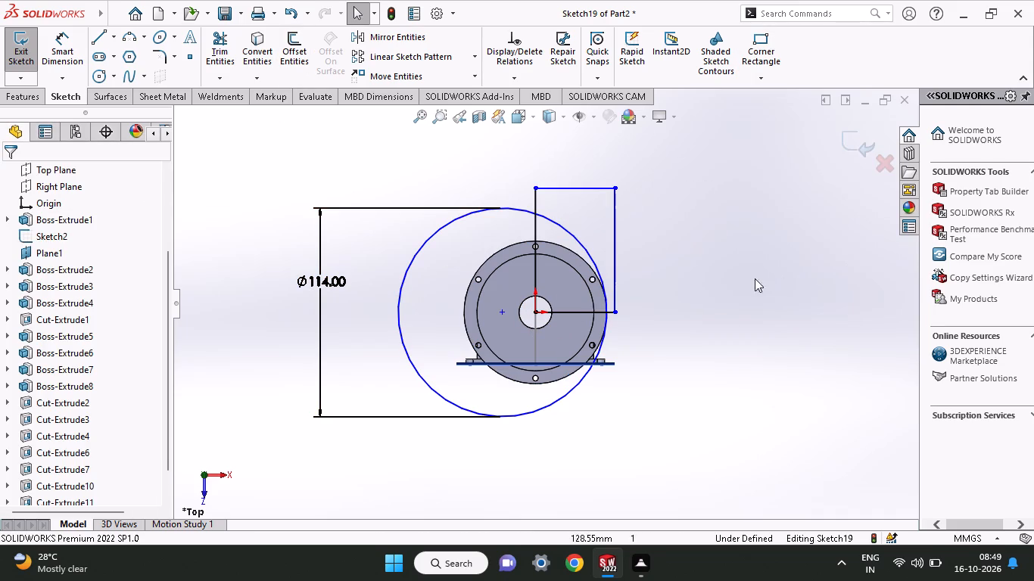
# Trim the circle down to its upper-right arc inside the rectangle, and trim away all of the rectangle's lines.
pyautogui.click(226, 39)
pyautogui.moveTo(390, 236); pyautogui.dragTo(411, 273)
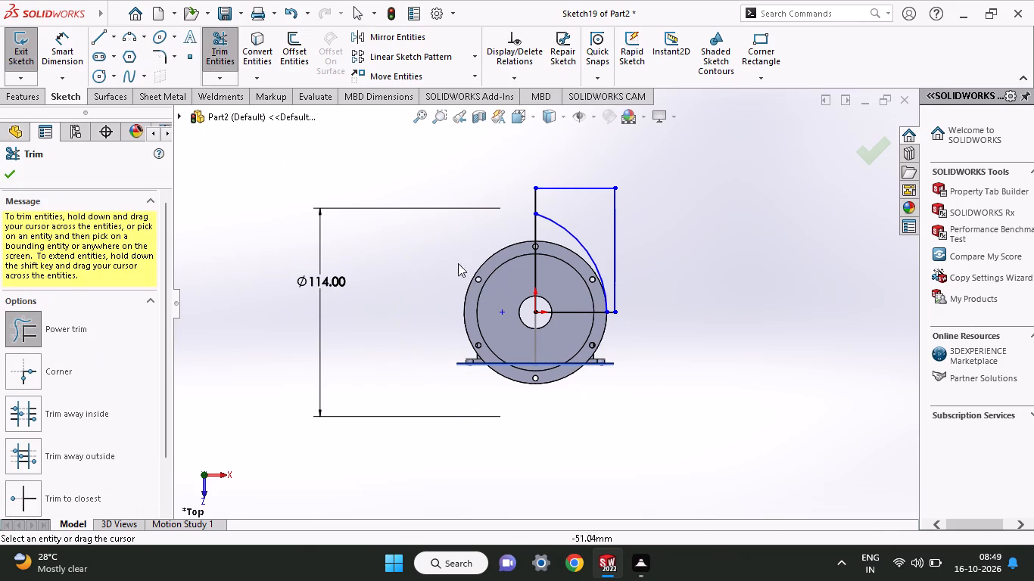
pyautogui.moveTo(571, 205); pyautogui.dragTo(571, 163)
pyautogui.moveTo(556, 202); pyautogui.dragTo(526, 203)
pyautogui.moveTo(542, 238); pyautogui.dragTo(495, 238)
pyautogui.moveTo(577, 300); pyautogui.dragTo(576, 333)
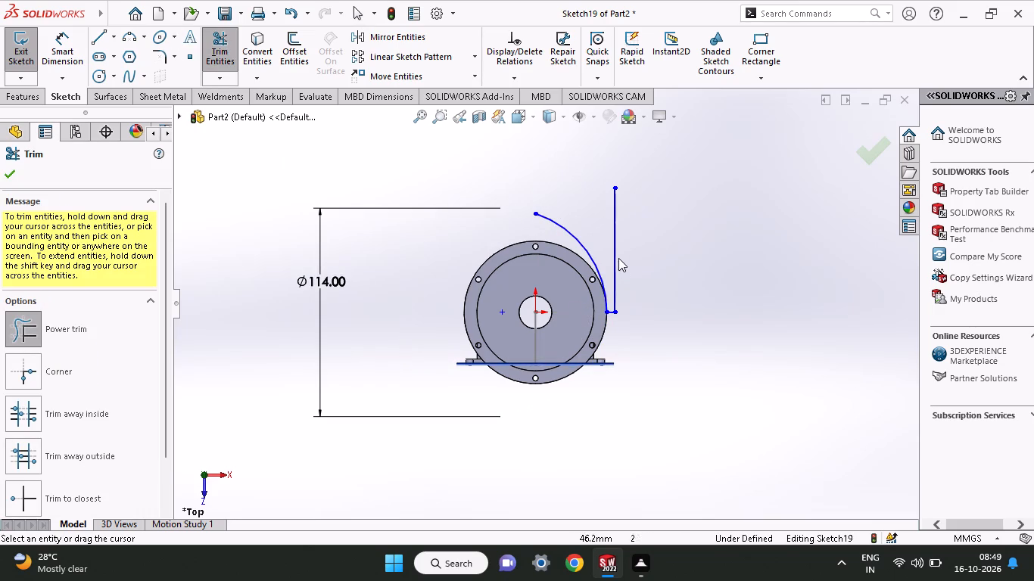
pyautogui.moveTo(598, 222); pyautogui.dragTo(643, 281)
pyautogui.moveTo(617, 322); pyautogui.dragTo(614, 303)
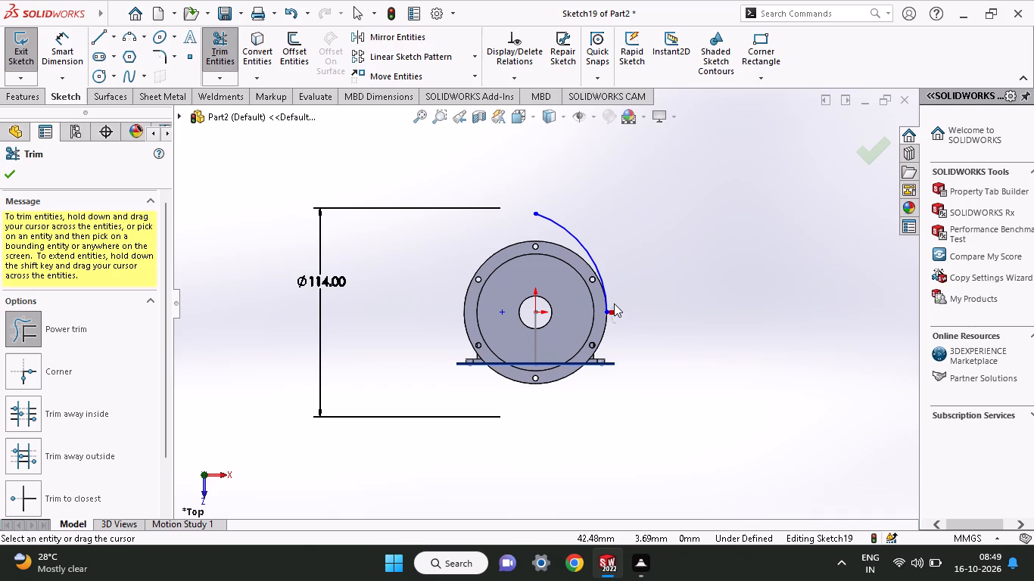
pyautogui.moveTo(614, 303); pyautogui.dragTo(615, 303)
pyautogui.click(11, 179)
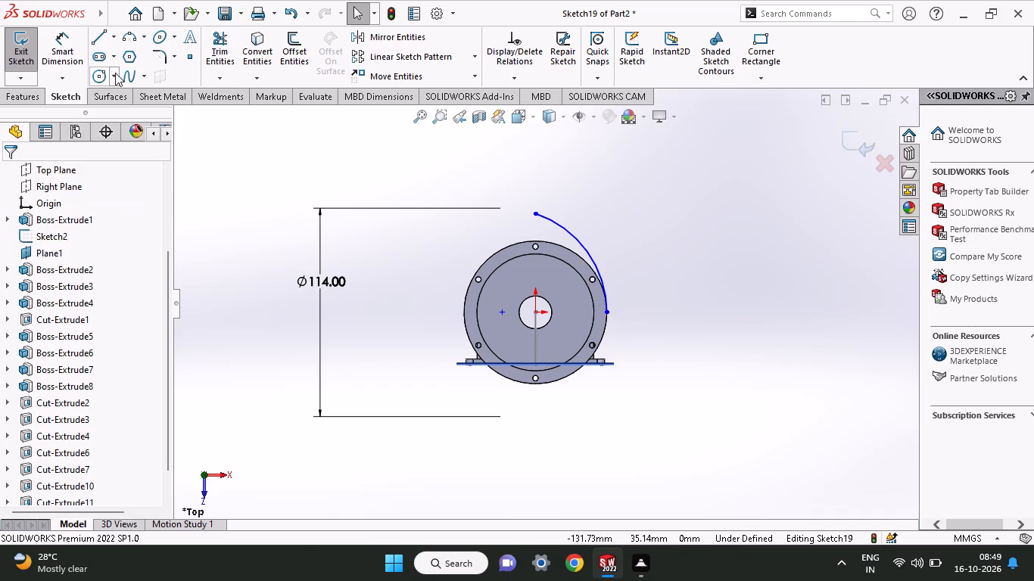
# Draw a horizontal line about 18 mm long leftward from the arc's upper end.
pyautogui.click(101, 36)
pyautogui.click(535, 213)
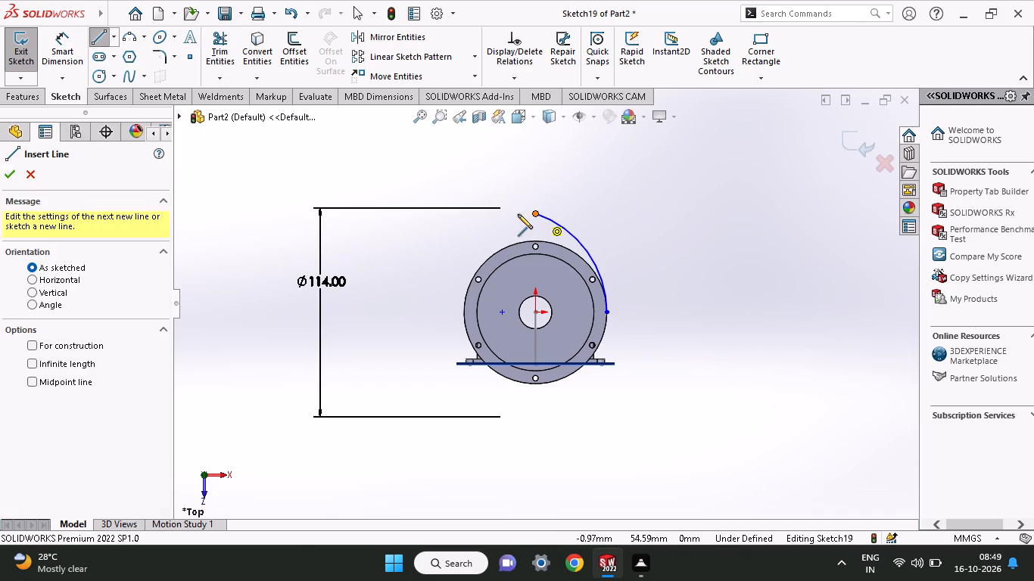
pyautogui.click(506, 214)
pyautogui.rightClick(556, 176)
pyautogui.click(575, 183)
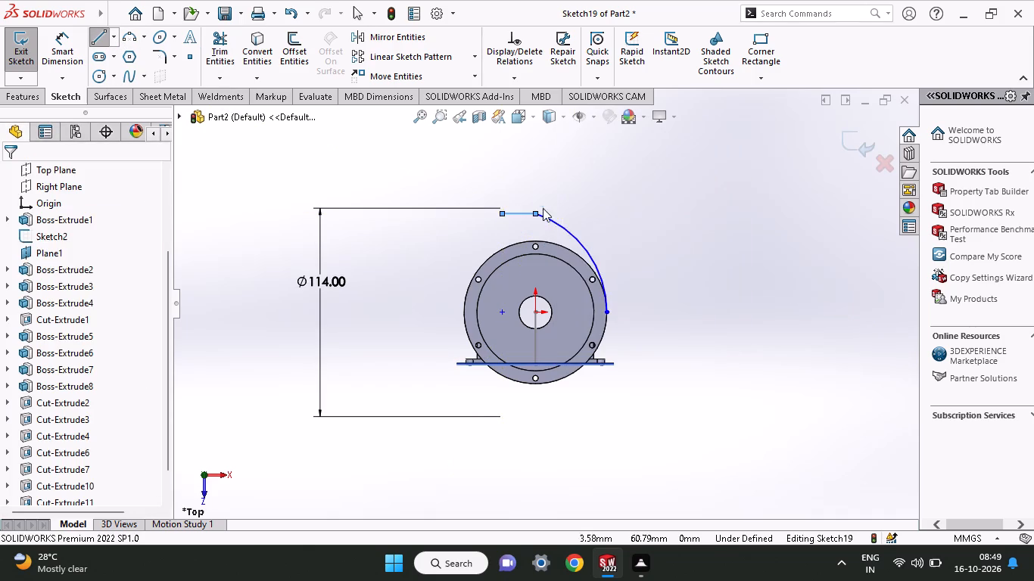
# Apply a tangent relation at the endpoint shared by the arc and the short horizontal line.
pyautogui.click(536, 215)
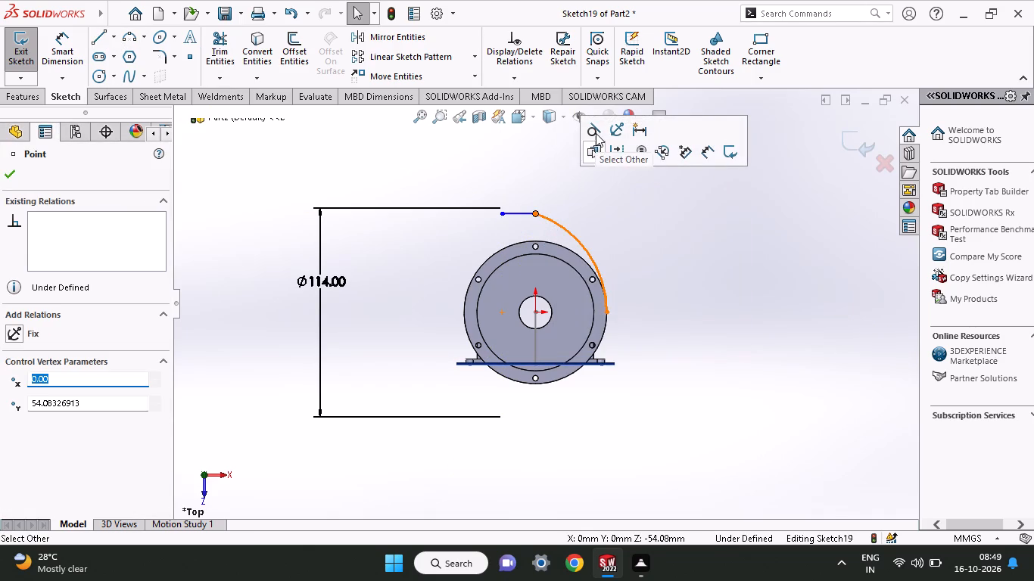
pyautogui.click(596, 133)
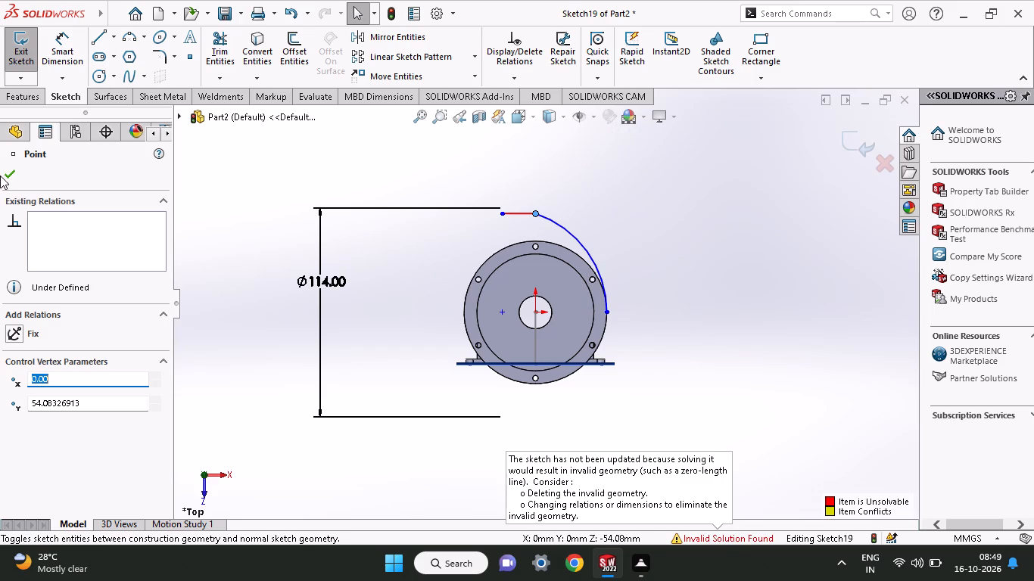
pyautogui.click(9, 176)
pyautogui.click(614, 212)
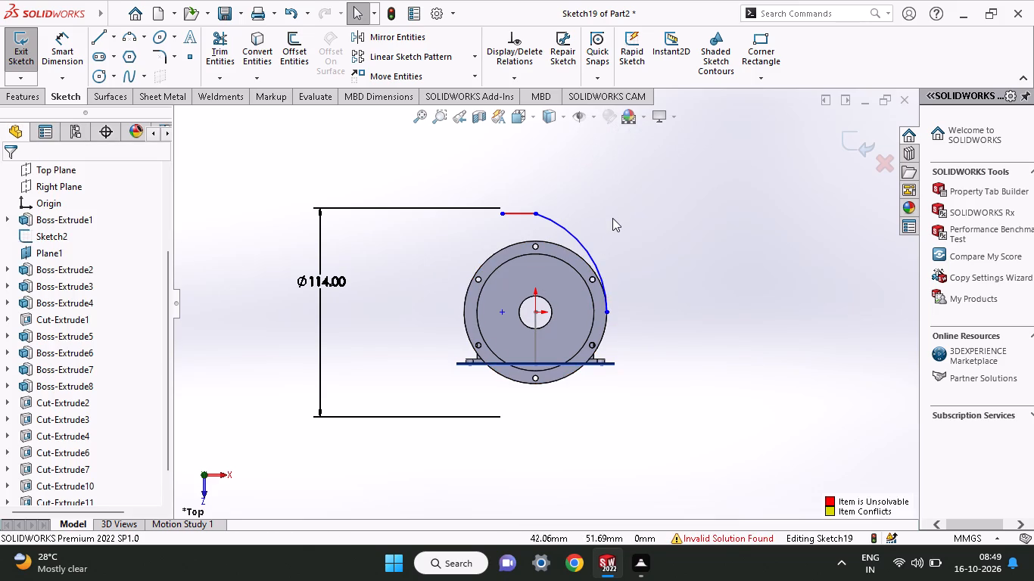
pyautogui.click(537, 213)
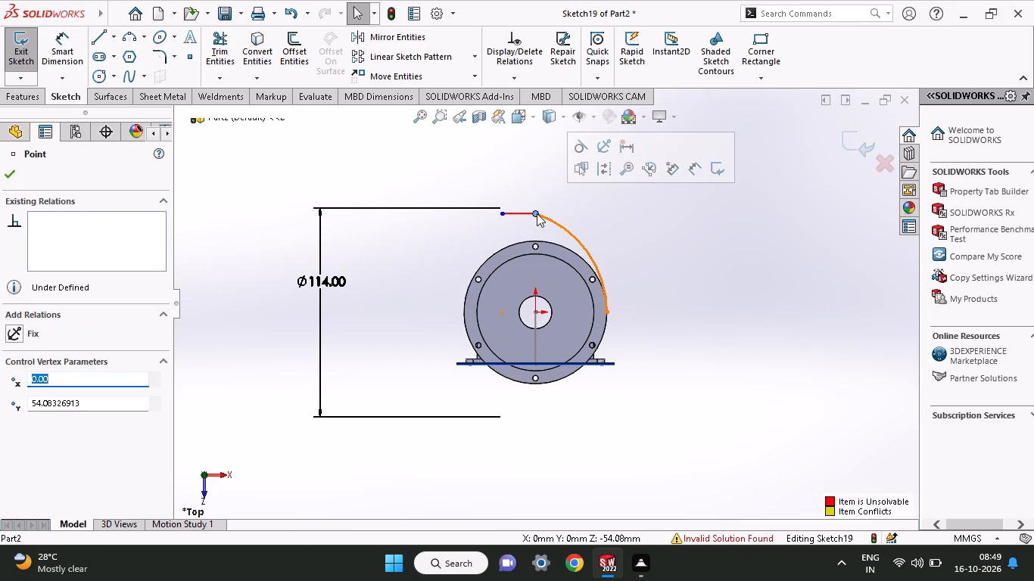
pyautogui.click(587, 151)
pyautogui.click(581, 144)
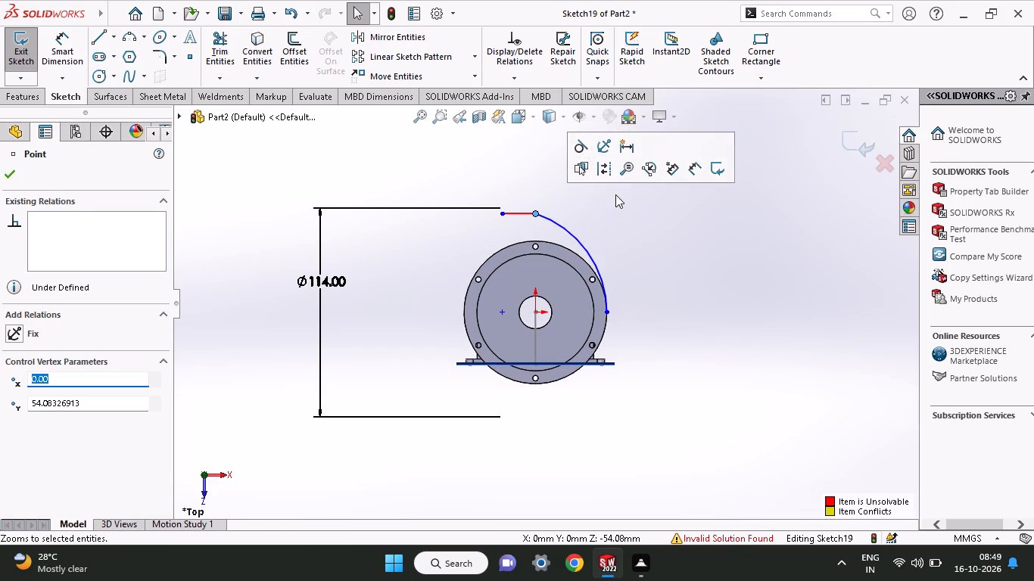
# Dimension the vertical distance from the horizontal line's left end to the origin as 57 mm.
pyautogui.click(62, 33)
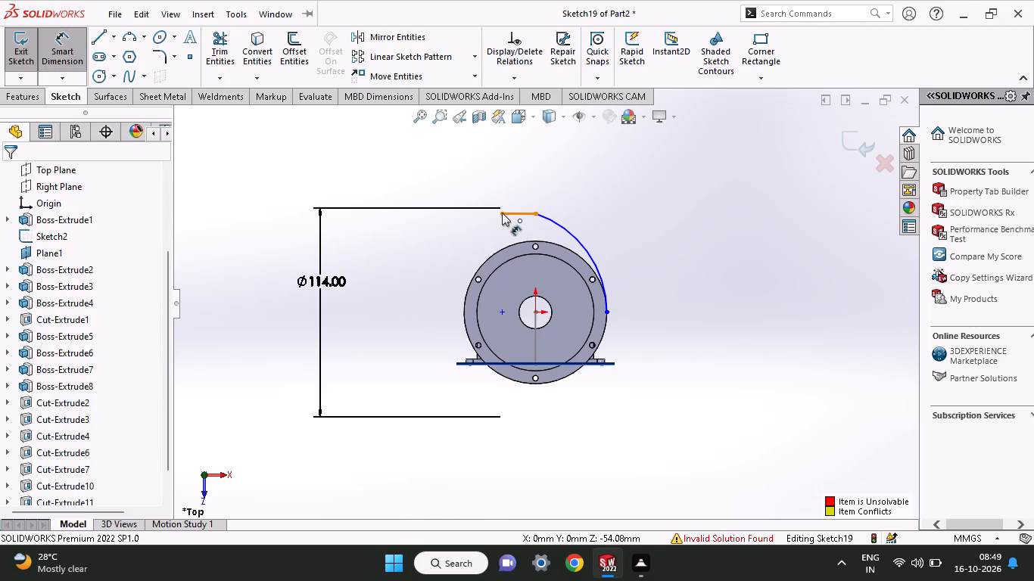
pyautogui.click(502, 213)
pyautogui.click(536, 309)
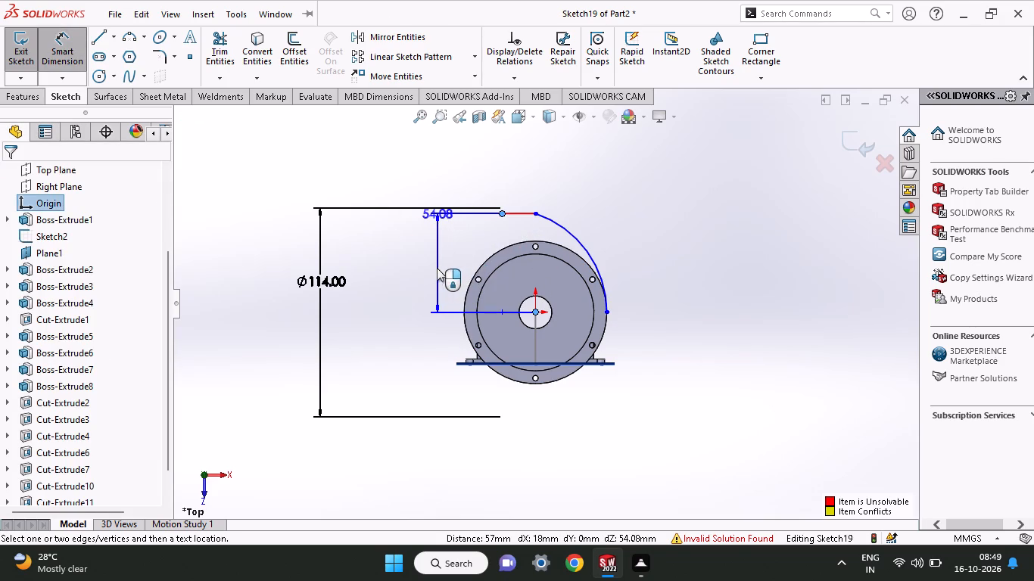
pyautogui.click(437, 268)
pyautogui.write('57')
pyautogui.press('Return')
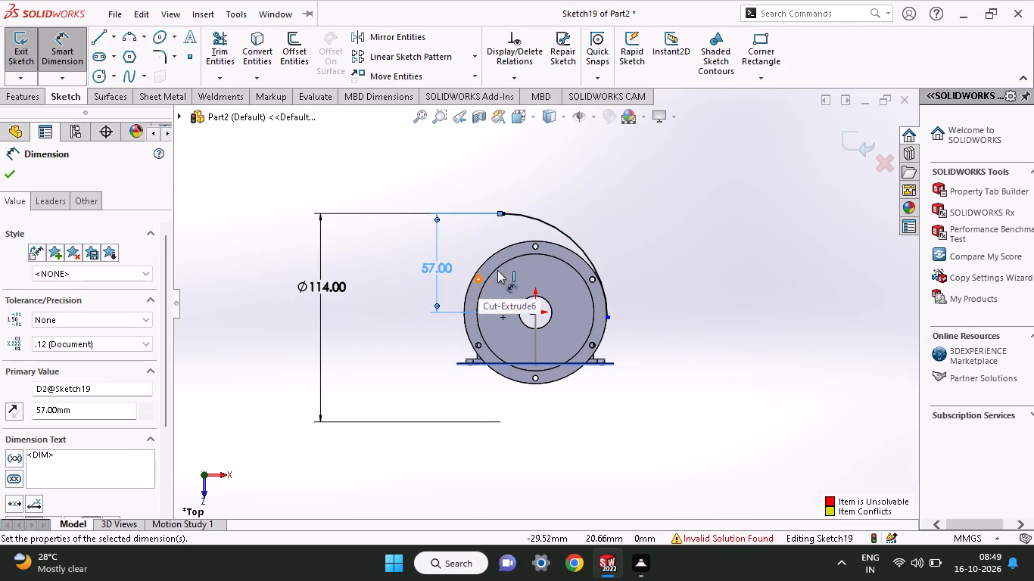
pyautogui.click(11, 172)
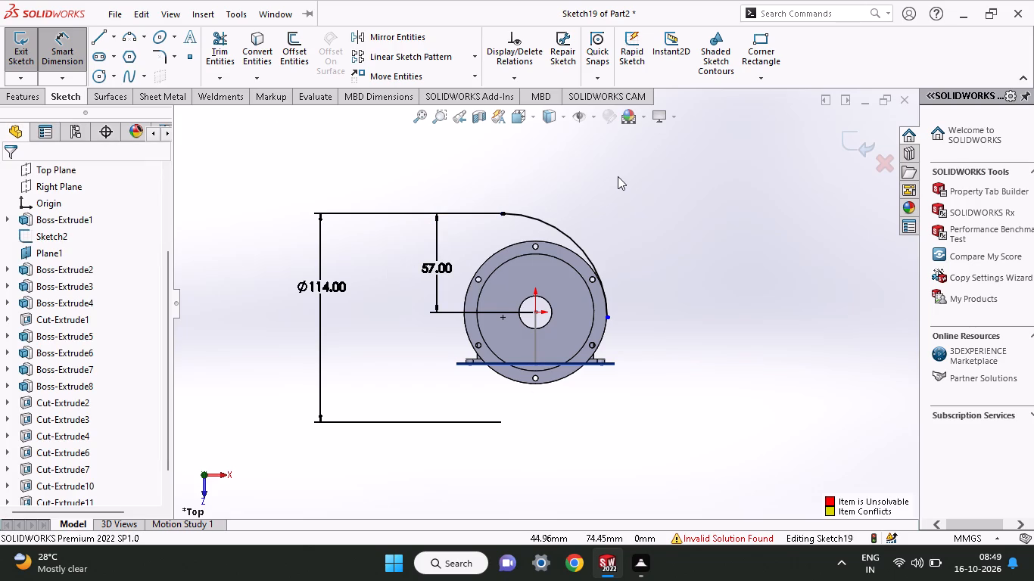
# Draw a vertical line from the origin straight up past the arc.
pyautogui.click(98, 38)
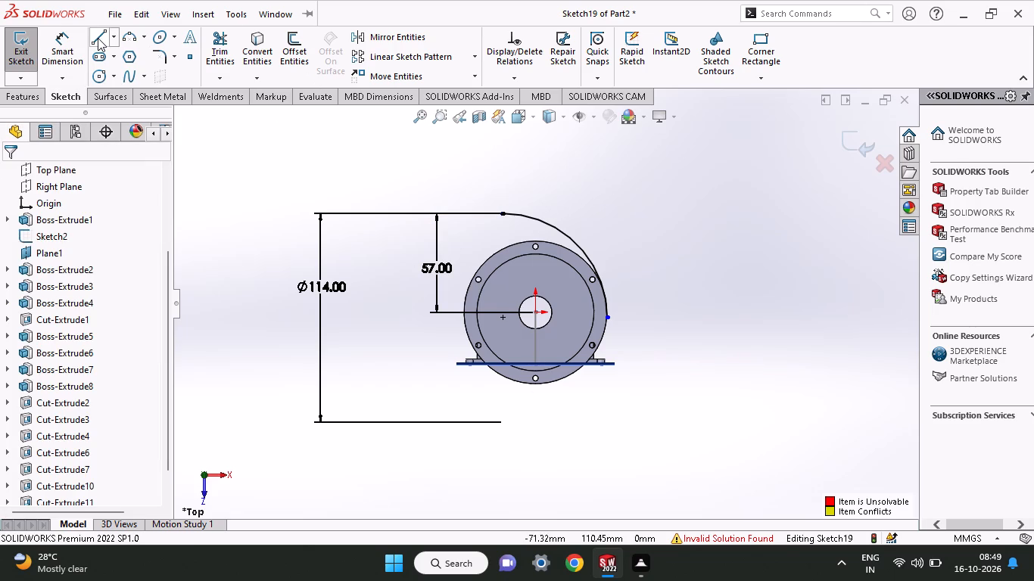
pyautogui.click(533, 309)
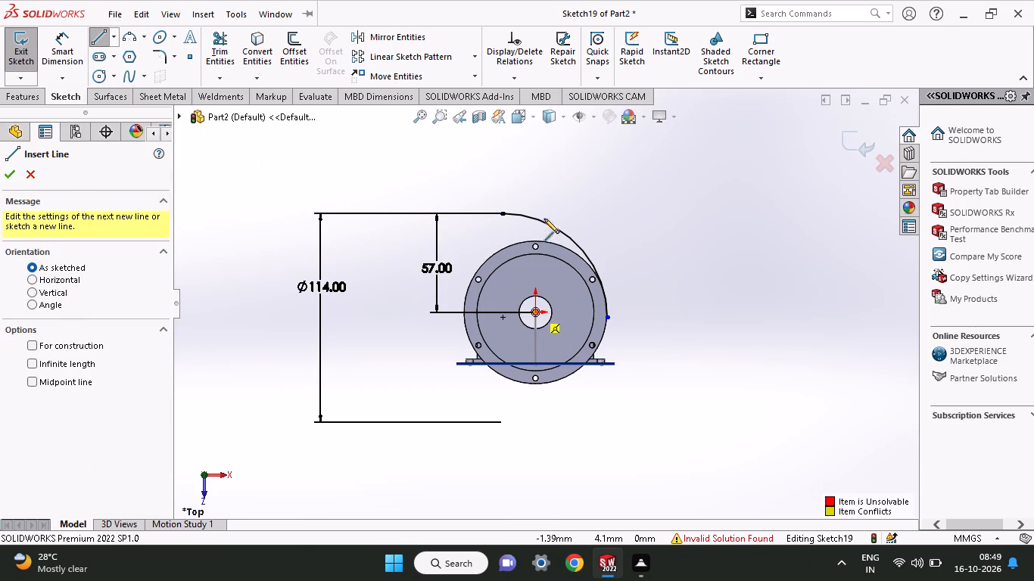
pyautogui.click(535, 176)
pyautogui.rightClick(561, 174)
pyautogui.click(587, 180)
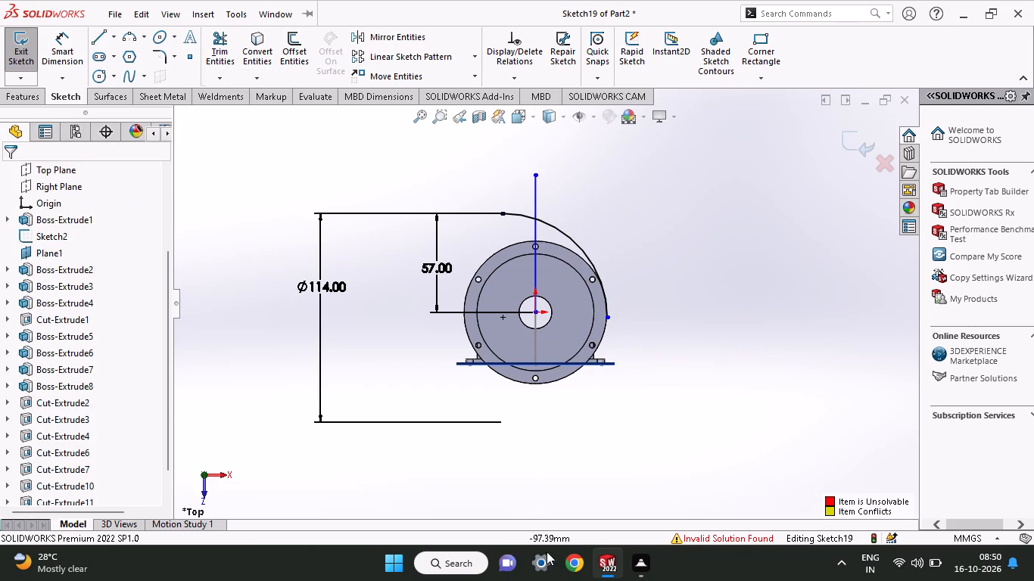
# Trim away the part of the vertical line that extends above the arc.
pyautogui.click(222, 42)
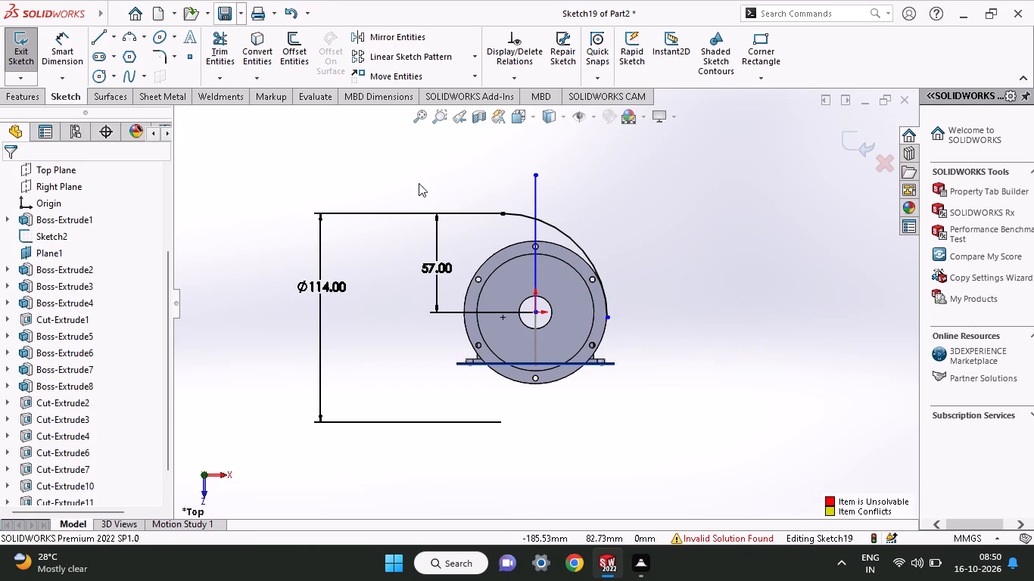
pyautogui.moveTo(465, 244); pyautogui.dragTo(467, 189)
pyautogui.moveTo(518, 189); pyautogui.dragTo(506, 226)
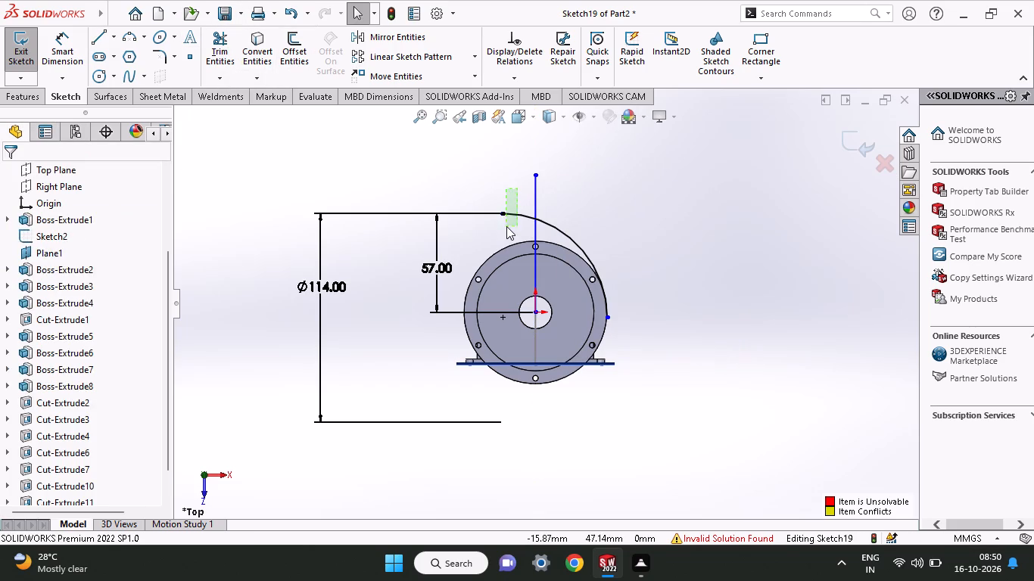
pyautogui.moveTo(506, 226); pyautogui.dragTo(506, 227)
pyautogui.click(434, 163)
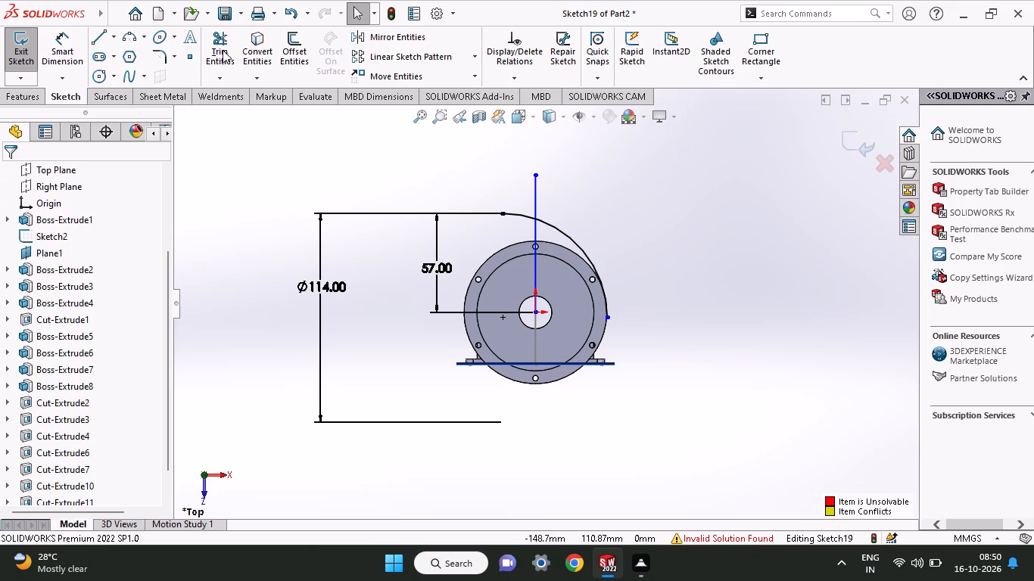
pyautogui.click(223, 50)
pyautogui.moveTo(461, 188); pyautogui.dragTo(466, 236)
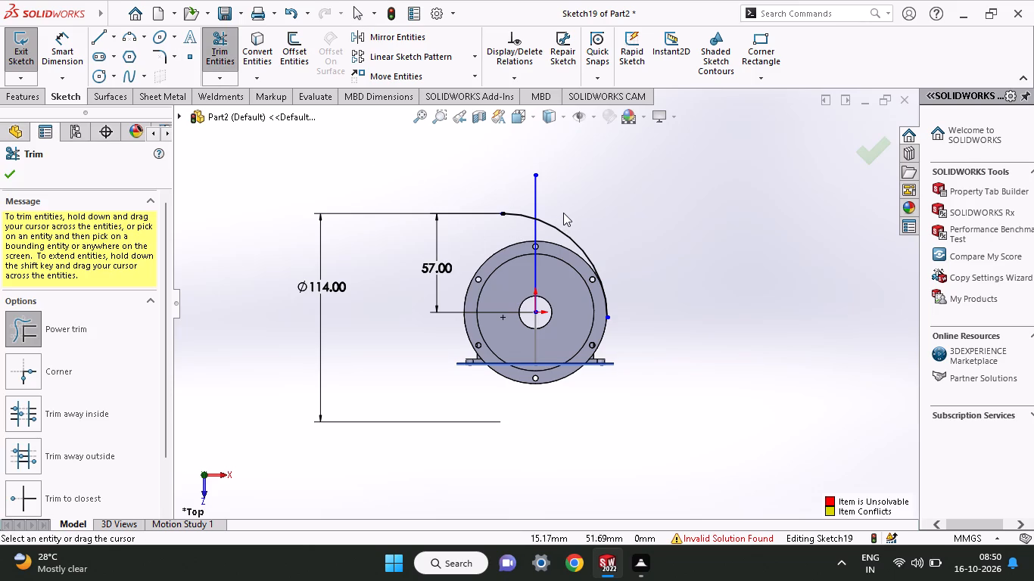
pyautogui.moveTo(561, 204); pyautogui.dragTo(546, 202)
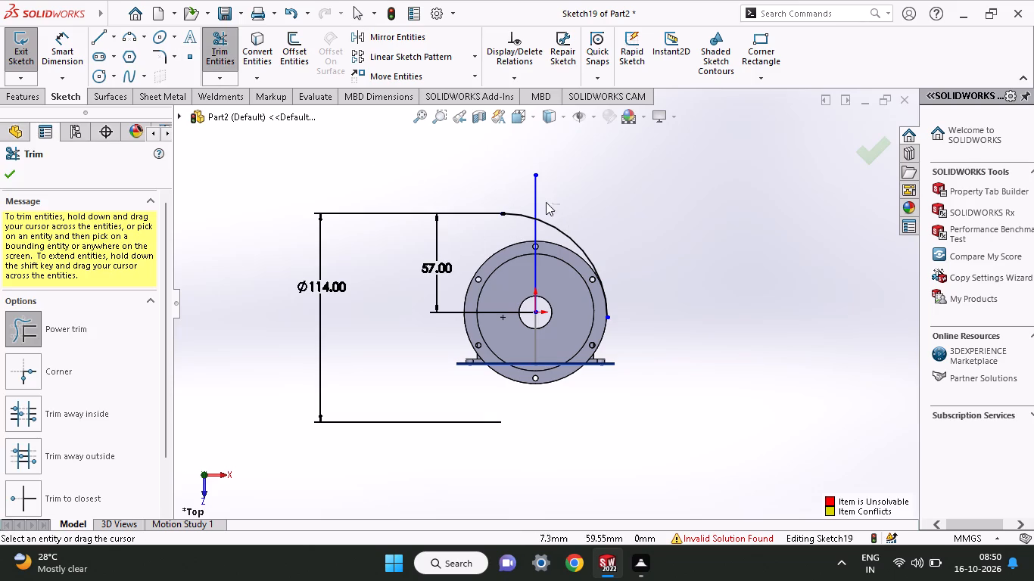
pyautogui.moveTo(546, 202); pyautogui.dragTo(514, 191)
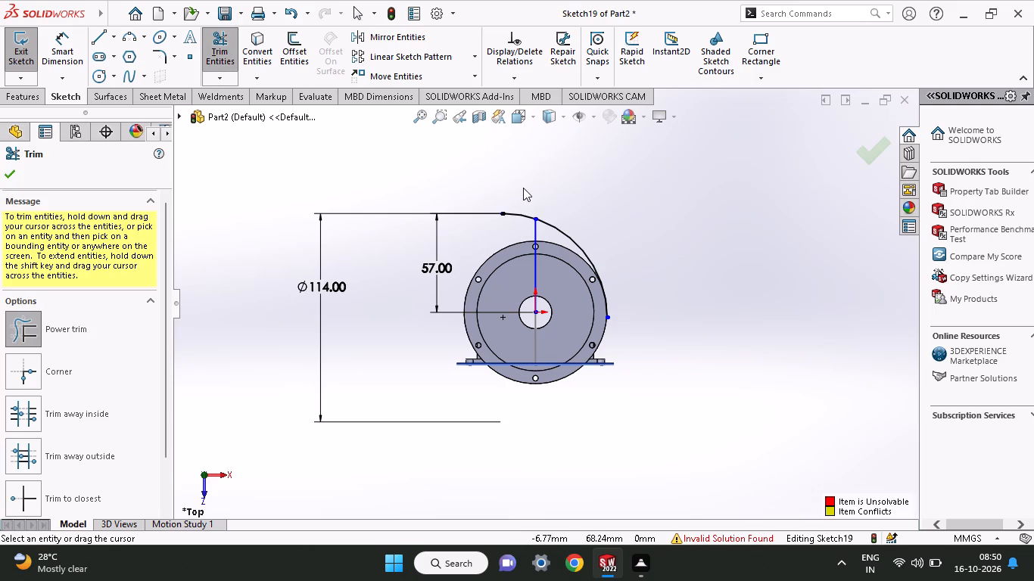
# Undo the trim, the vertical line, the 57 mm dimension and the tangent relation.
pyautogui.hotkey('ctrl', 'z')
pyautogui.hotkey('ctrl', 'z')
pyautogui.hotkey('ctrl', 'z')
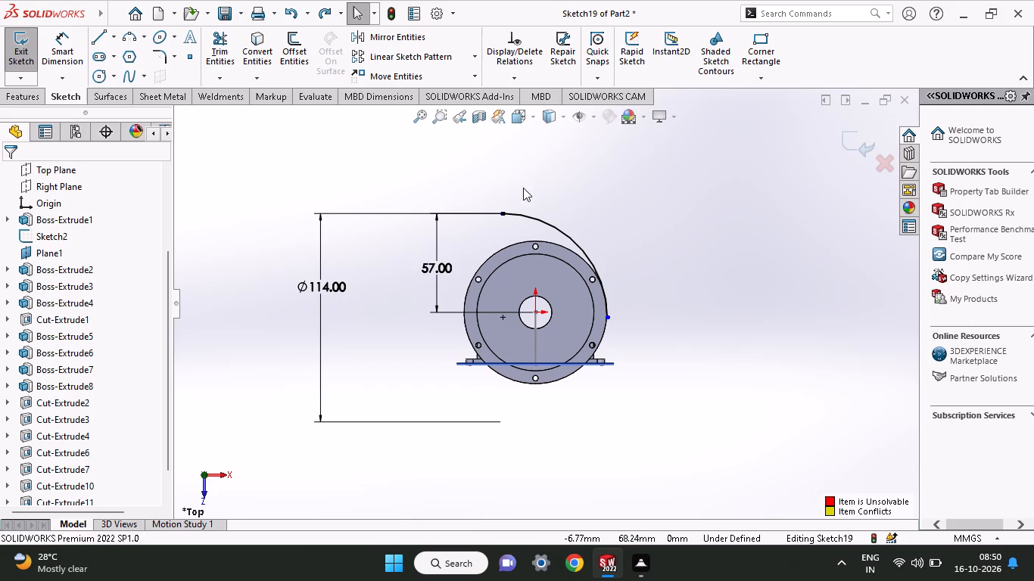
pyautogui.hotkey('ctrl', 'z')
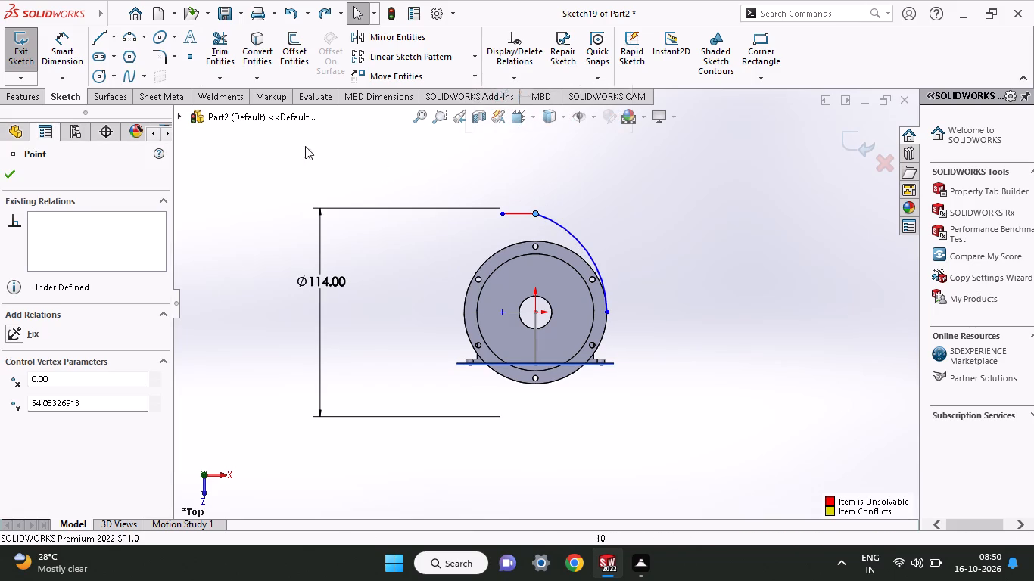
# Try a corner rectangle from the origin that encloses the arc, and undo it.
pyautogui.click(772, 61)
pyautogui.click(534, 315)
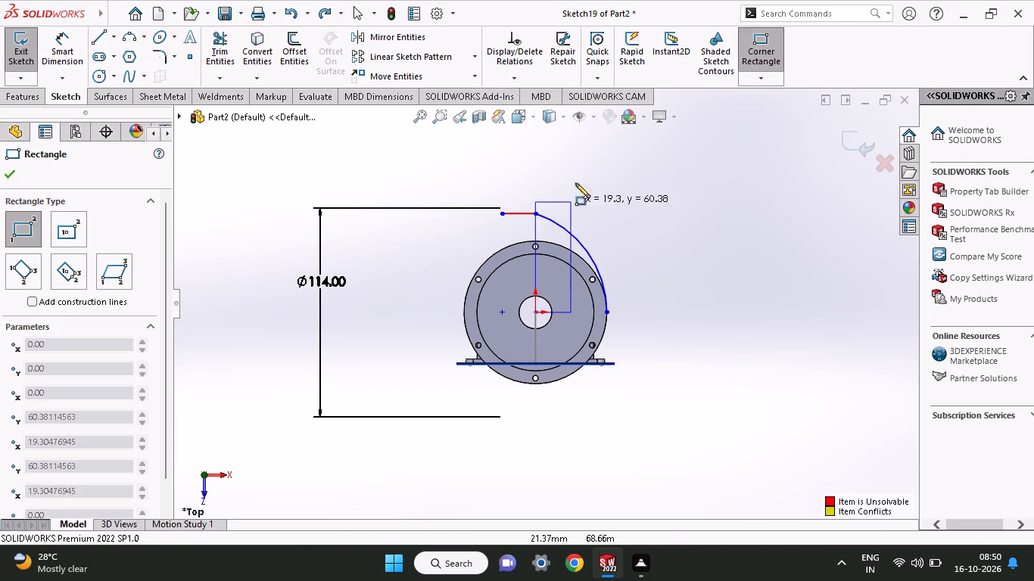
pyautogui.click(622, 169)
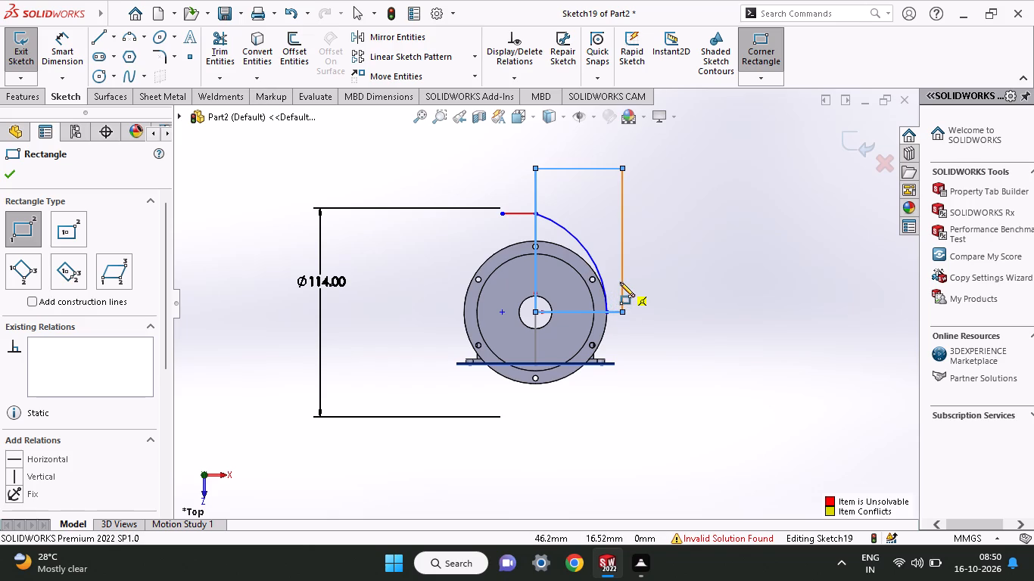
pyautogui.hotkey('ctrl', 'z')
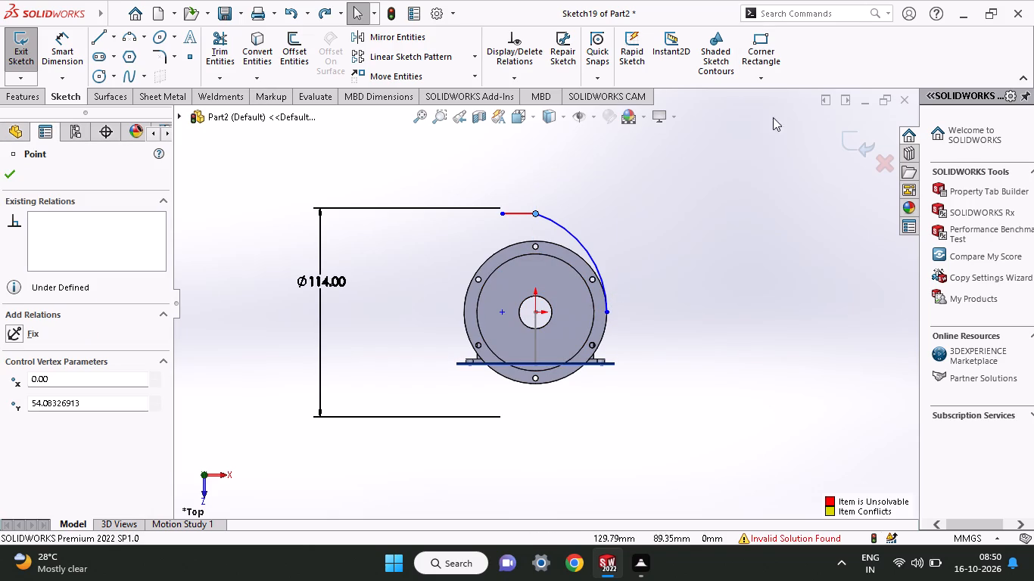
# Draw a corner rectangle starting at the origin and ending up and outward beyond the arc.
pyautogui.click(752, 44)
pyautogui.click(532, 311)
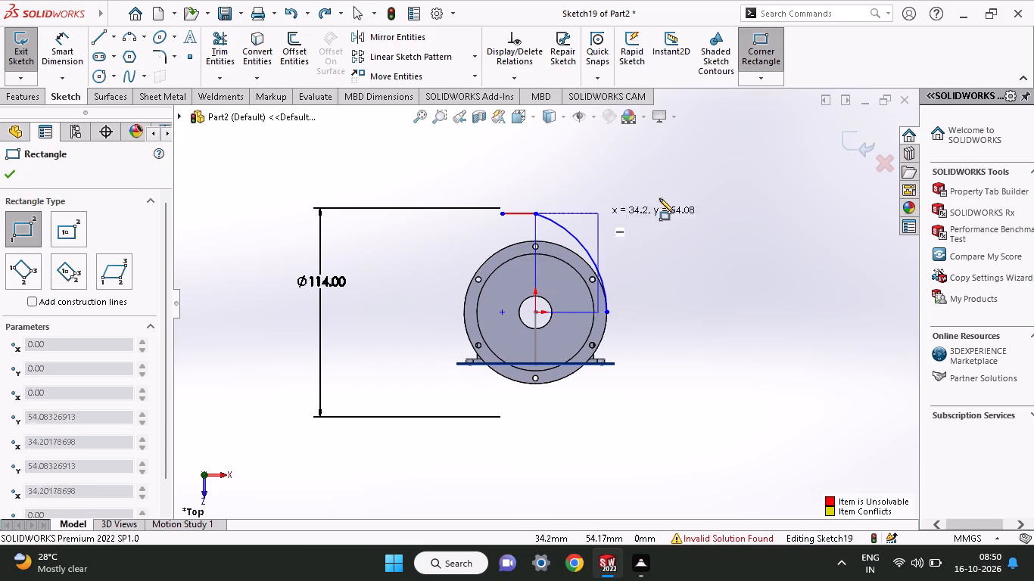
pyautogui.click(620, 181)
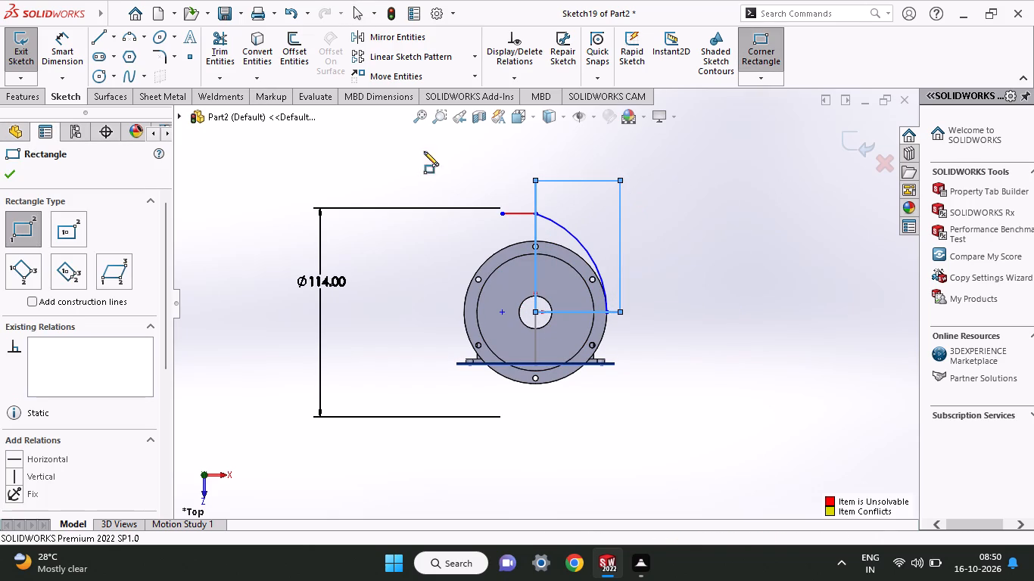
# Trim the short horizontal line and all rectangle portions outside the arc, leaving a closed profile of arc, vertical and horizontal lines.
pyautogui.click(226, 57)
pyautogui.moveTo(515, 228); pyautogui.dragTo(519, 171)
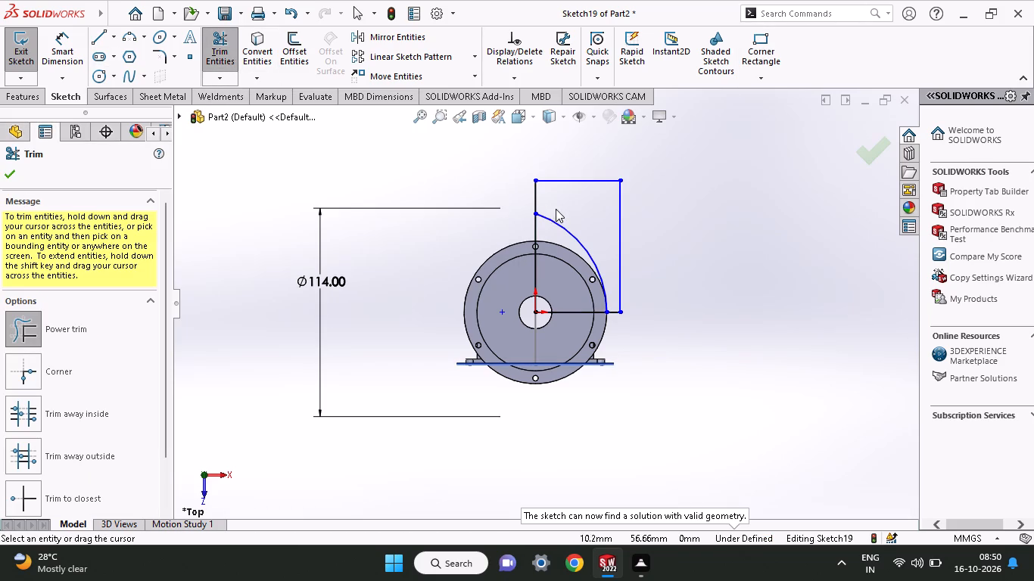
pyautogui.moveTo(560, 201); pyautogui.dragTo(510, 191)
pyautogui.moveTo(571, 194); pyautogui.dragTo(575, 164)
pyautogui.moveTo(600, 217); pyautogui.dragTo(808, 256)
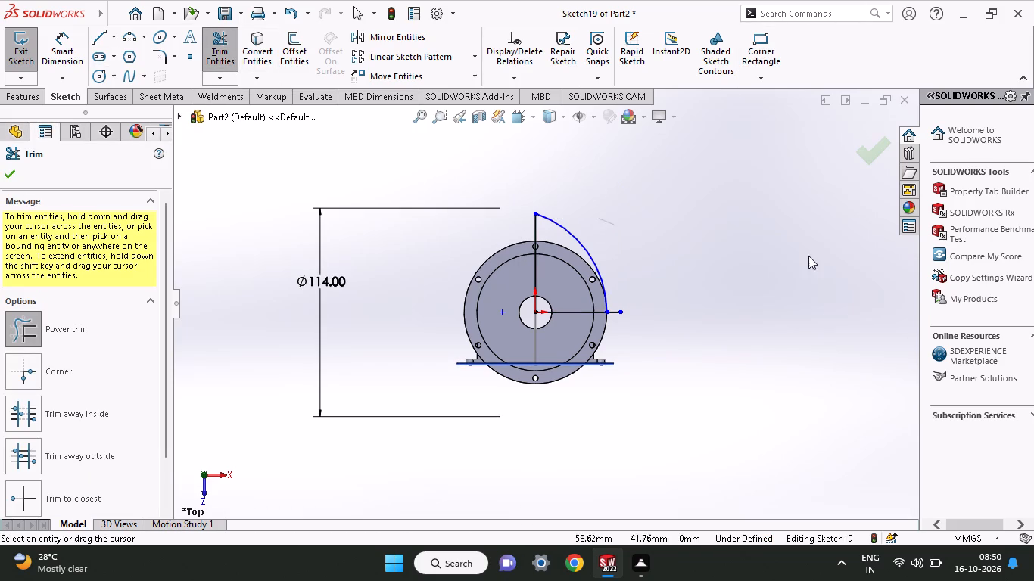
pyautogui.moveTo(808, 256); pyautogui.dragTo(801, 262)
pyautogui.moveTo(583, 294); pyautogui.dragTo(591, 340)
pyautogui.moveTo(613, 289); pyautogui.dragTo(634, 371)
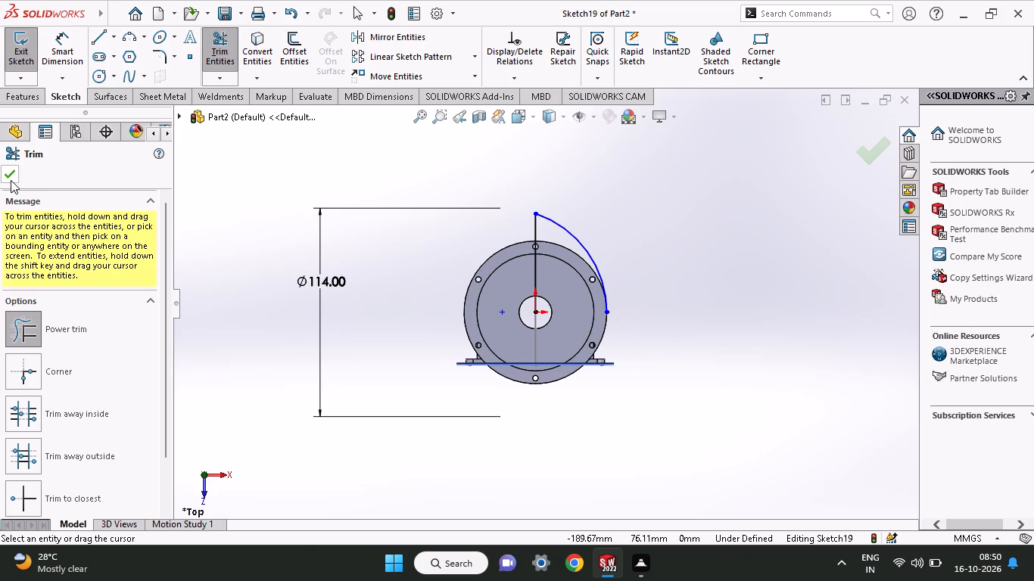
pyautogui.click(11, 180)
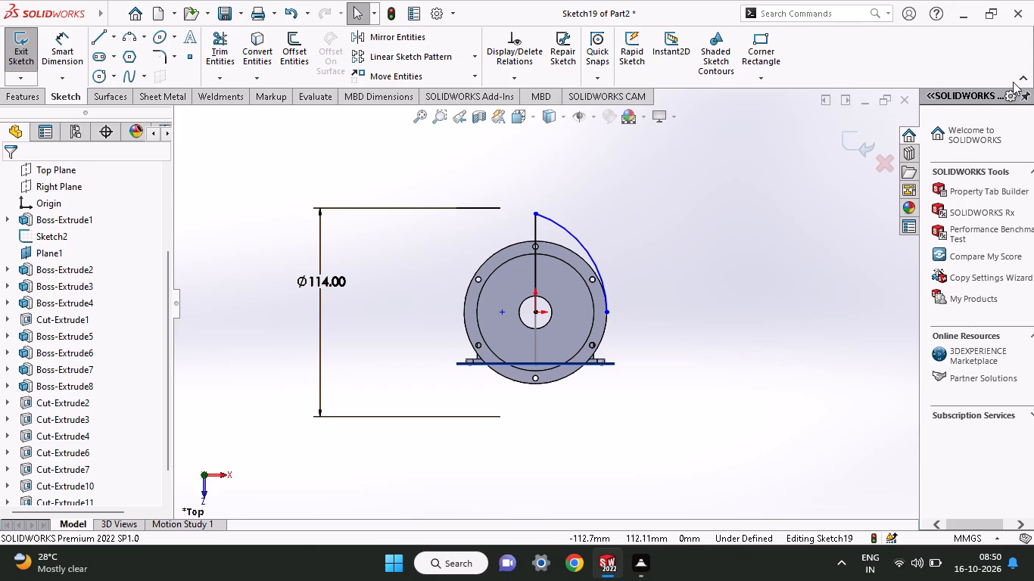
# Exit the arc profile sketch, keeping its changes.
pyautogui.click(14, 98)
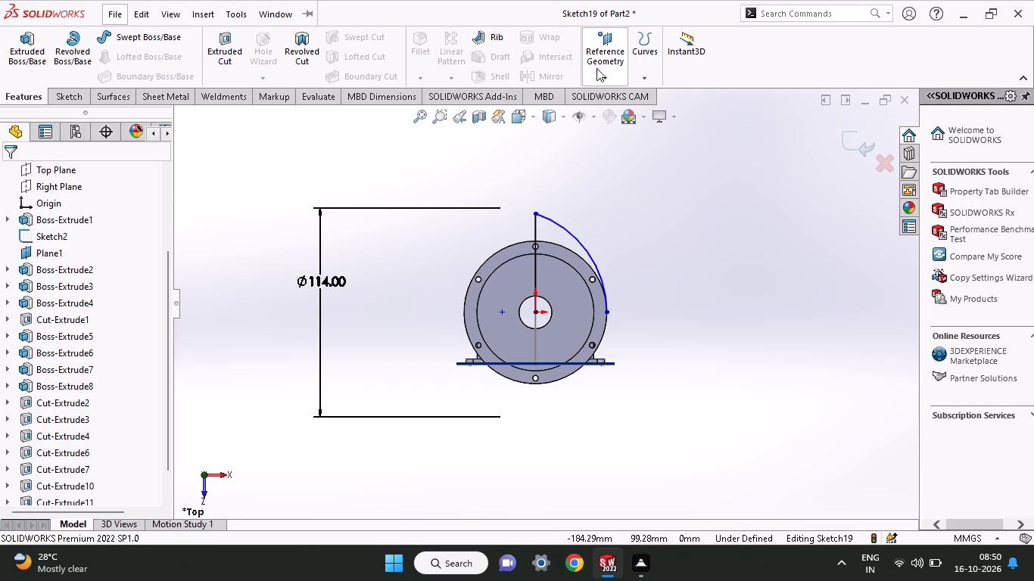
pyautogui.click(599, 77)
pyautogui.rightClick(621, 157)
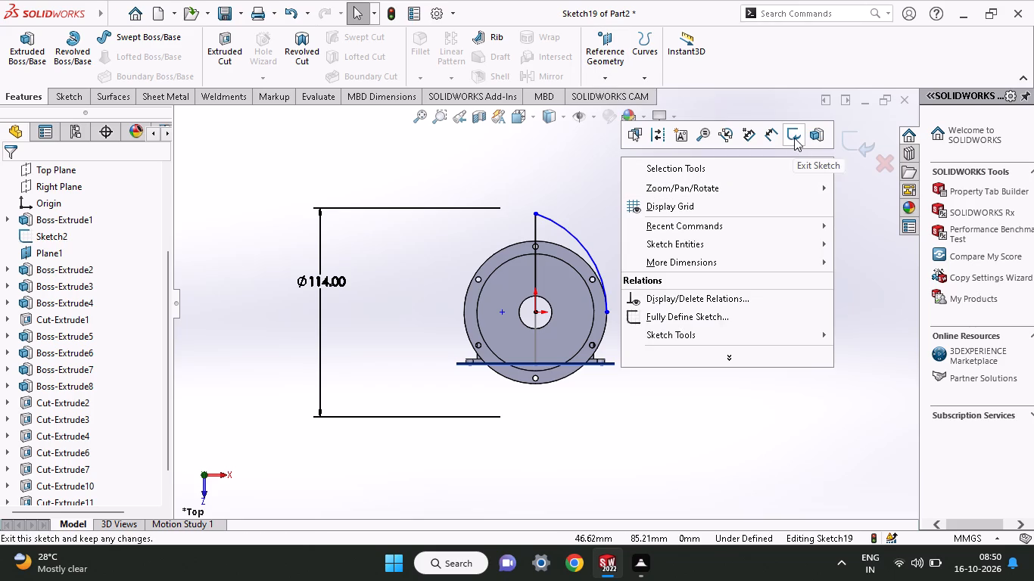
pyautogui.click(794, 138)
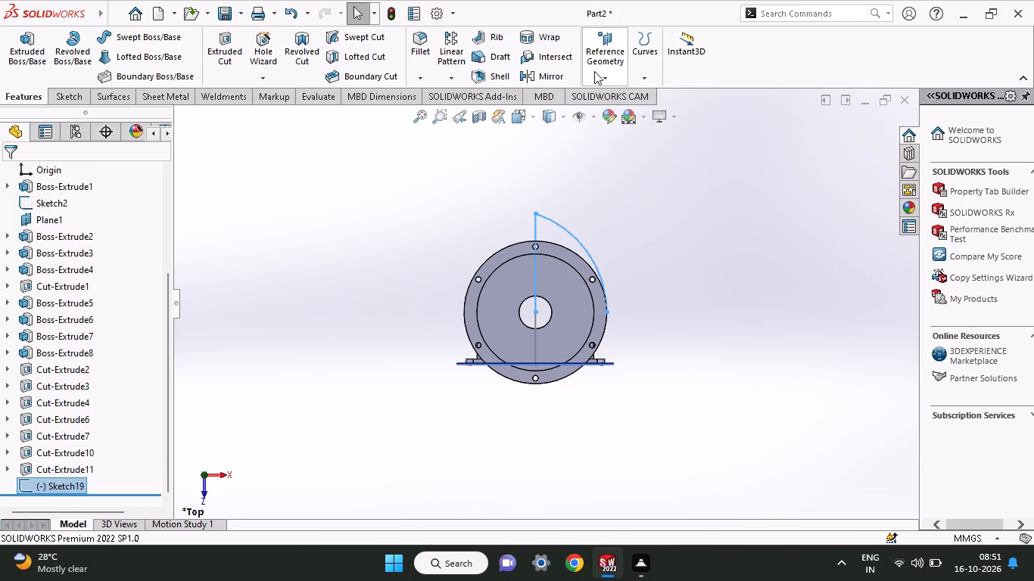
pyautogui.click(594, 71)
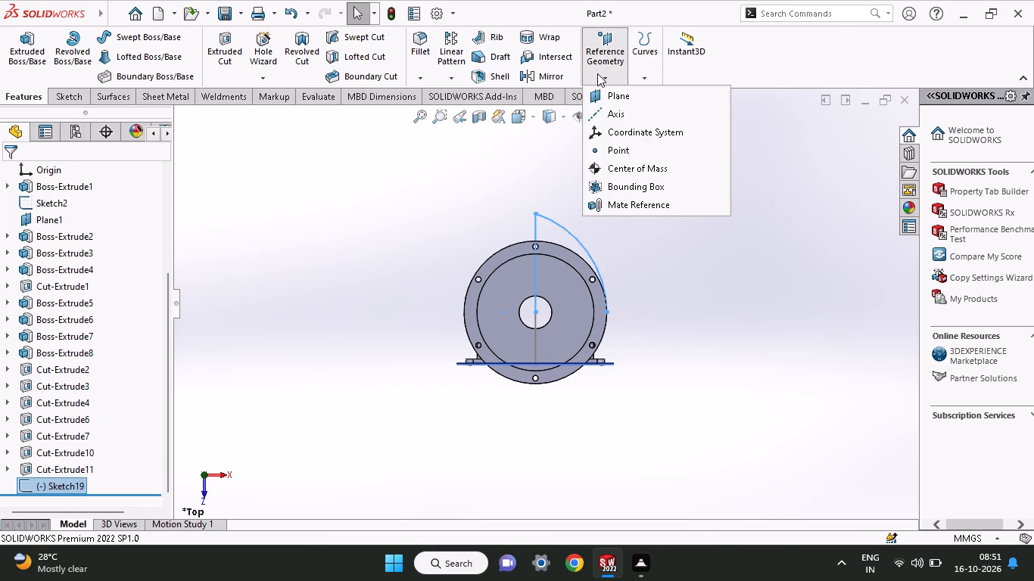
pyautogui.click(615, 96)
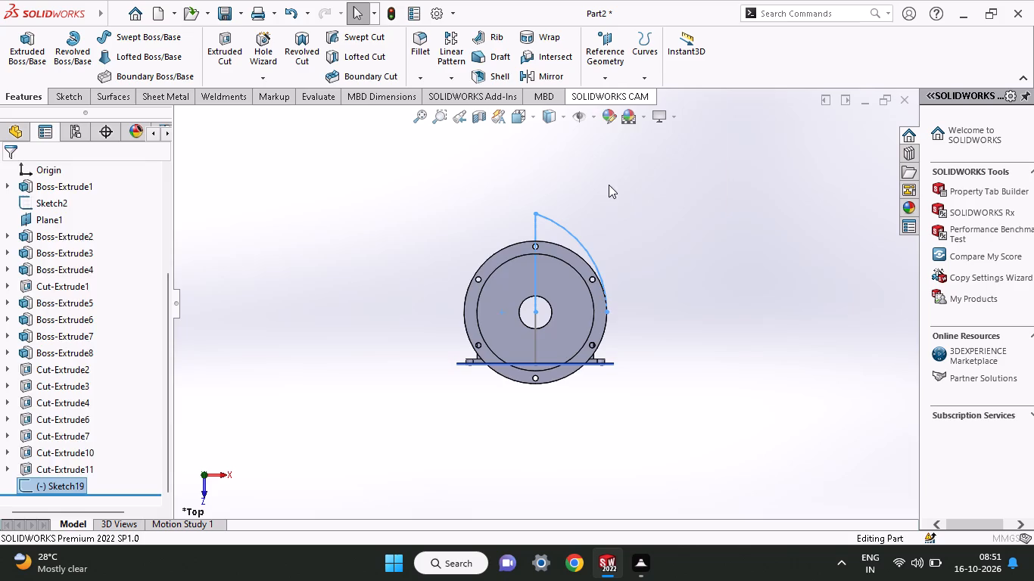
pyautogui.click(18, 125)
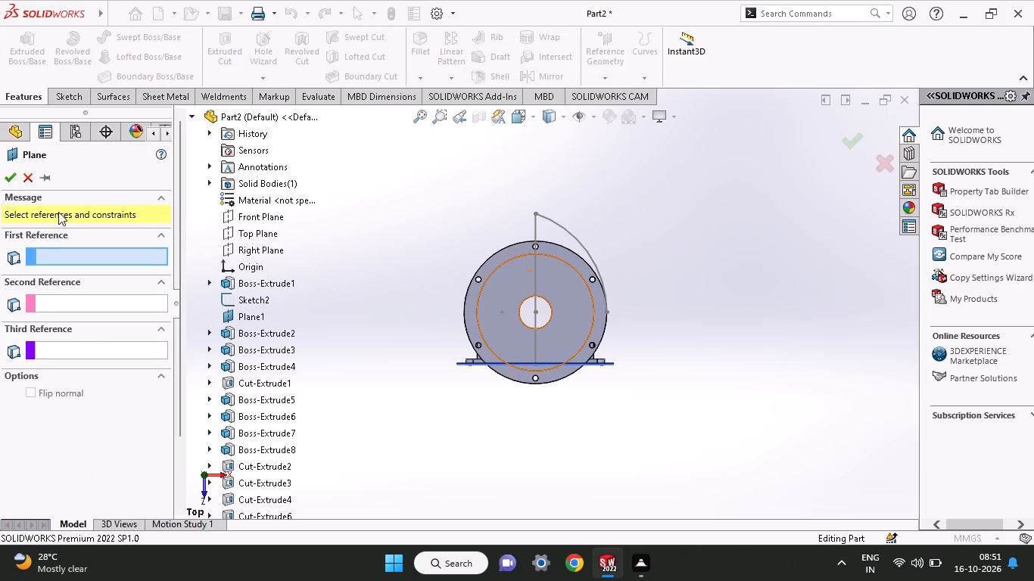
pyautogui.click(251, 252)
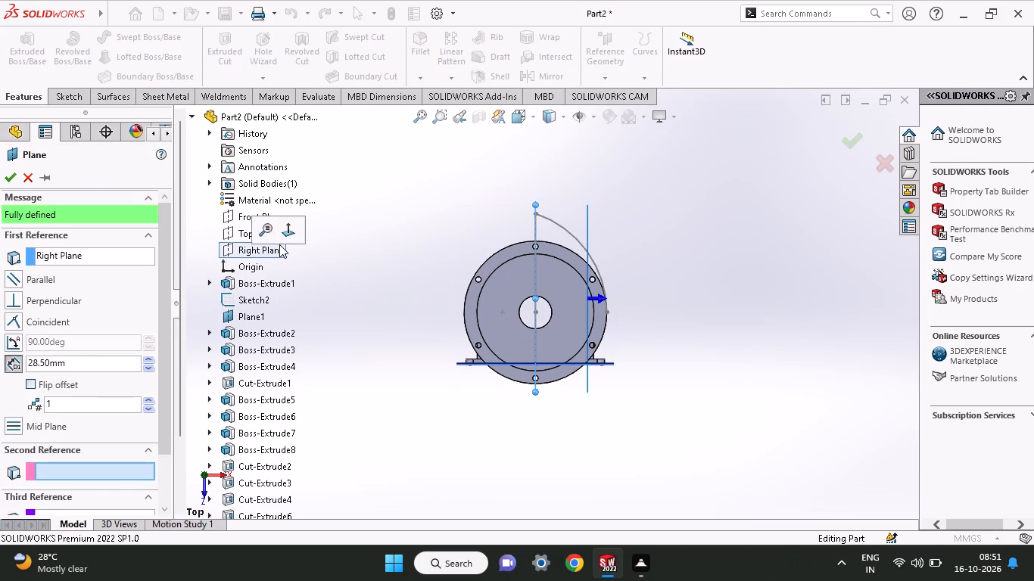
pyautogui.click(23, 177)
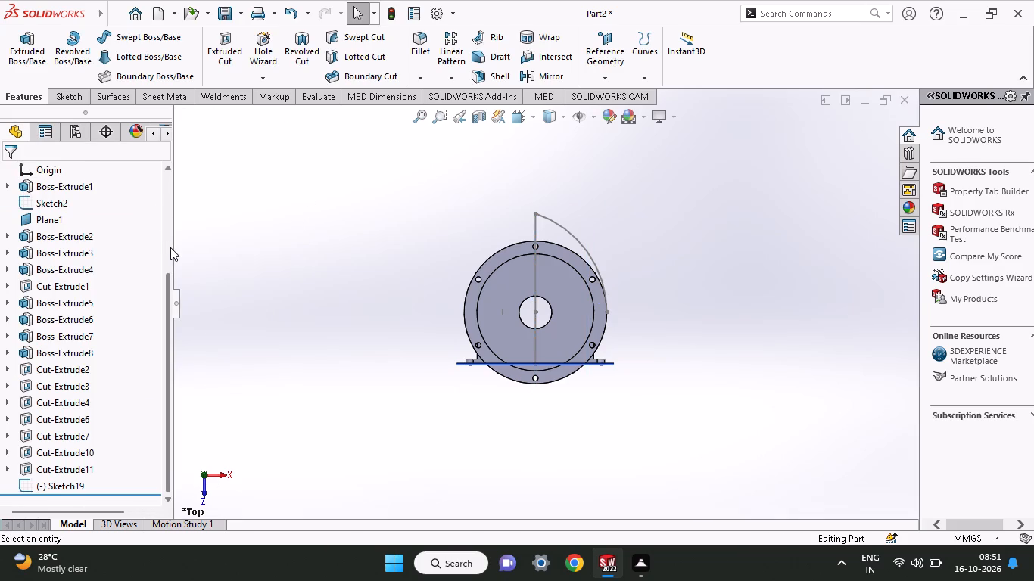
# Start a new sketch on the Right Plane.
pyautogui.click(18, 132)
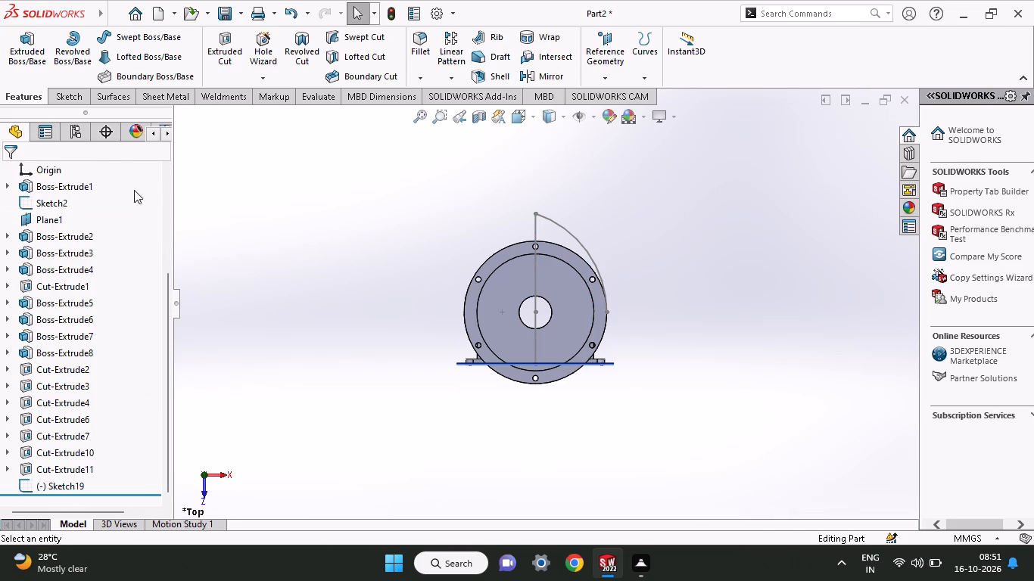
pyautogui.moveTo(166, 300); pyautogui.dragTo(154, 177)
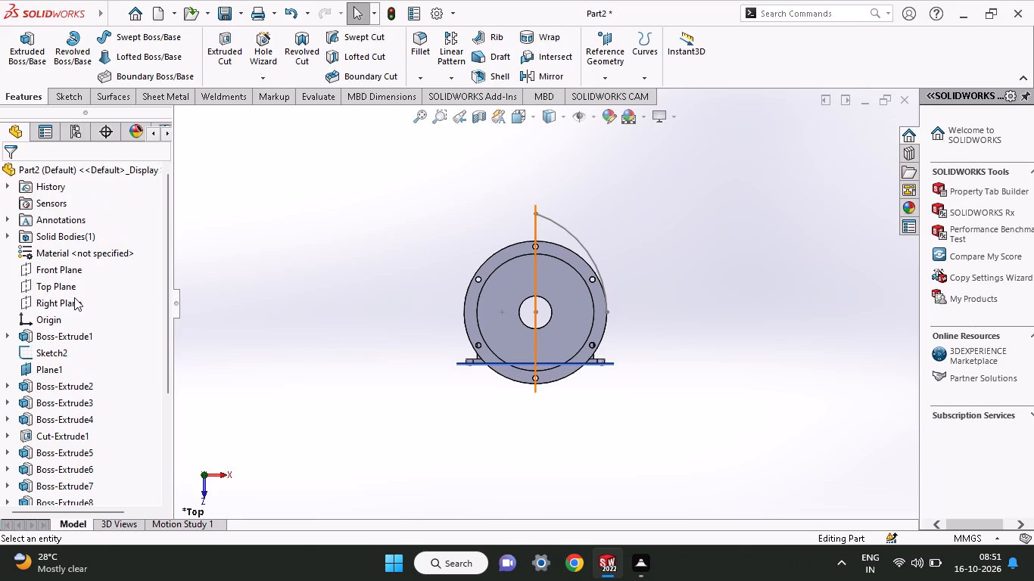
pyautogui.click(74, 297)
pyautogui.click(87, 274)
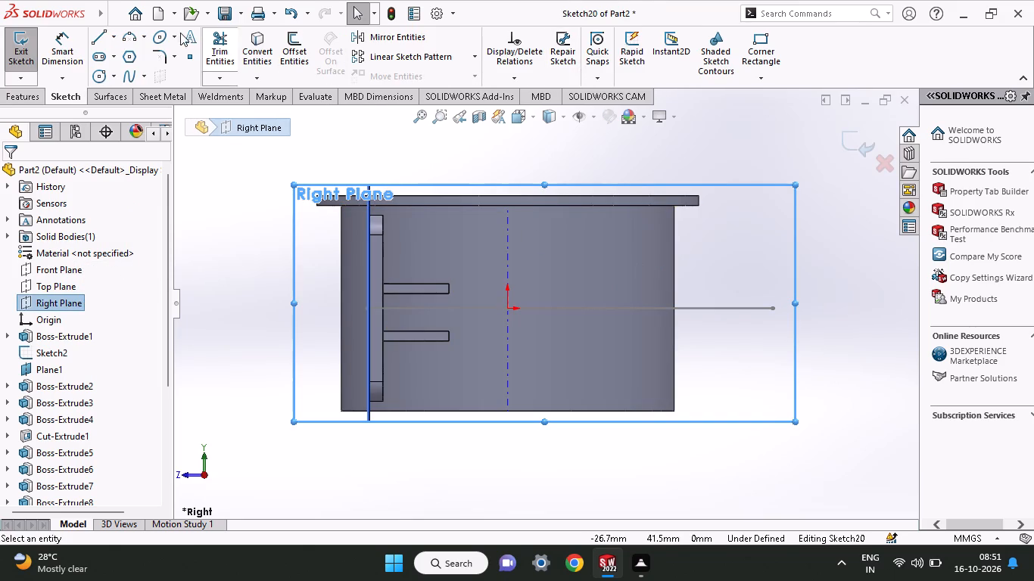
# Draw overlapping vertical lines through the arc profile's outer endpoint, reaching about 12 mm above and 7 mm below it.
pyautogui.click(91, 36)
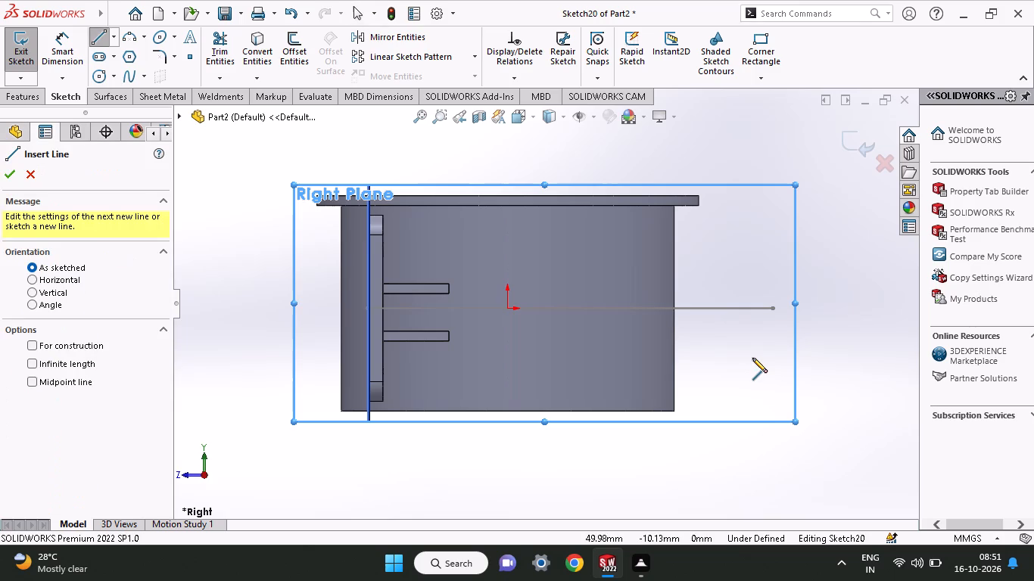
pyautogui.click(770, 307)
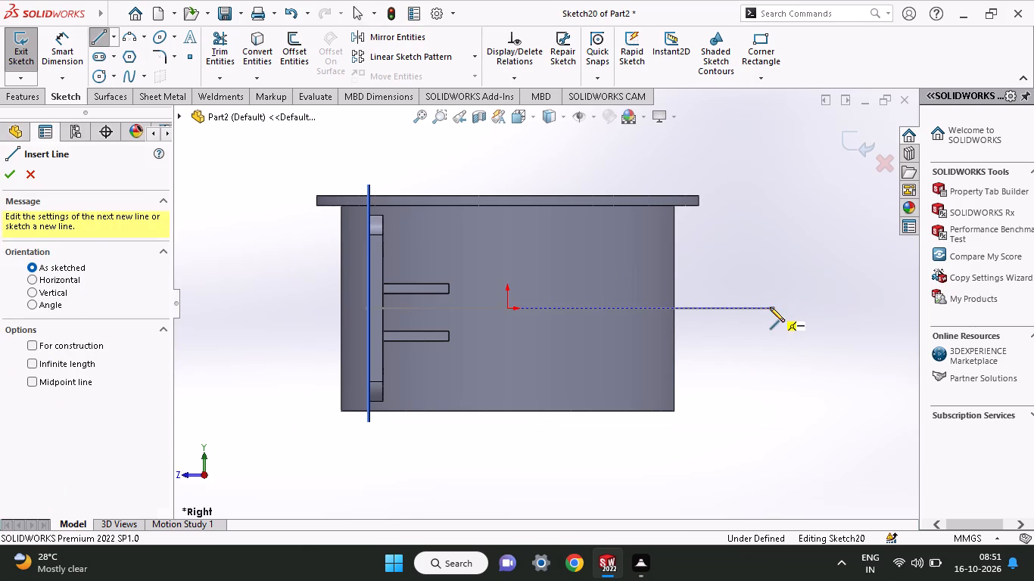
pyautogui.click(772, 249)
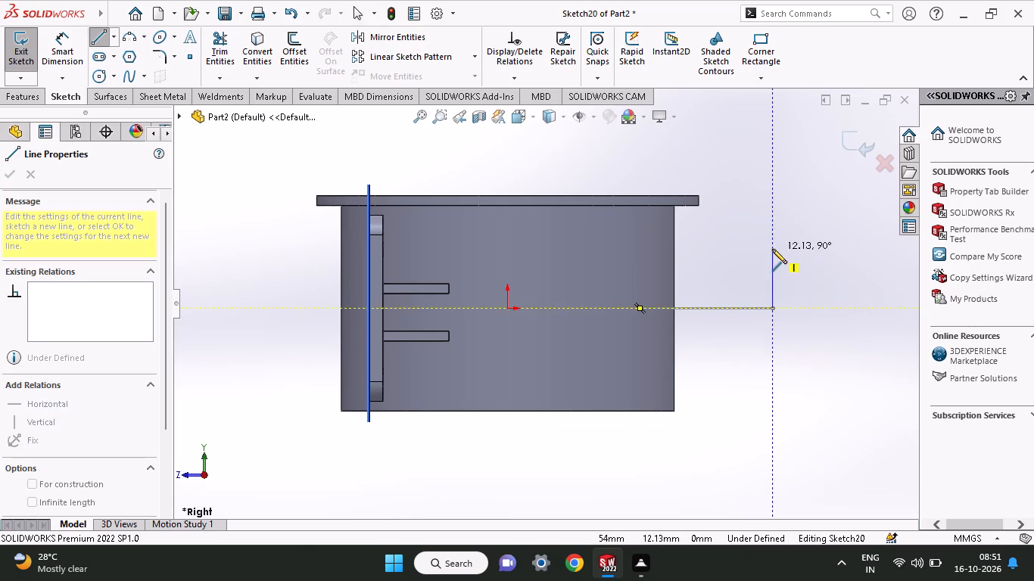
pyautogui.click(773, 344)
pyautogui.rightClick(805, 309)
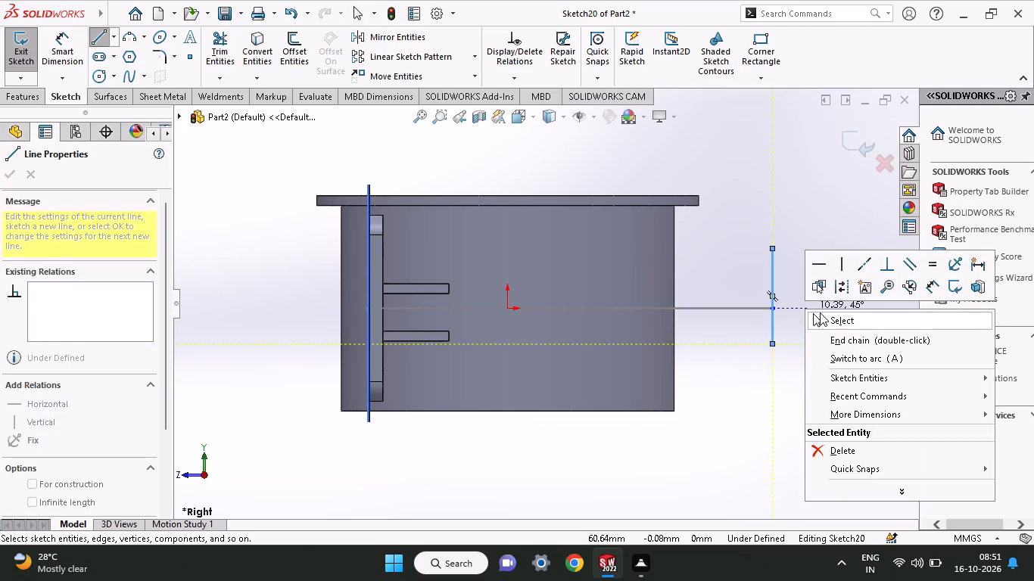
pyautogui.click(821, 316)
# Dimension the distance from the arc profile's outer endpoint to the lower end of the vertical line.
pyautogui.click(47, 57)
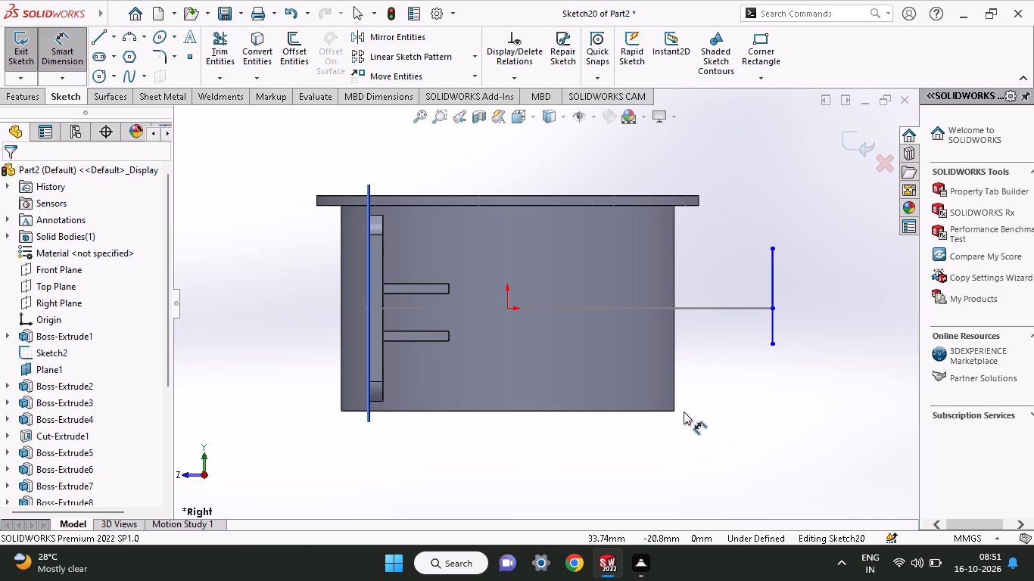
pyautogui.click(776, 344)
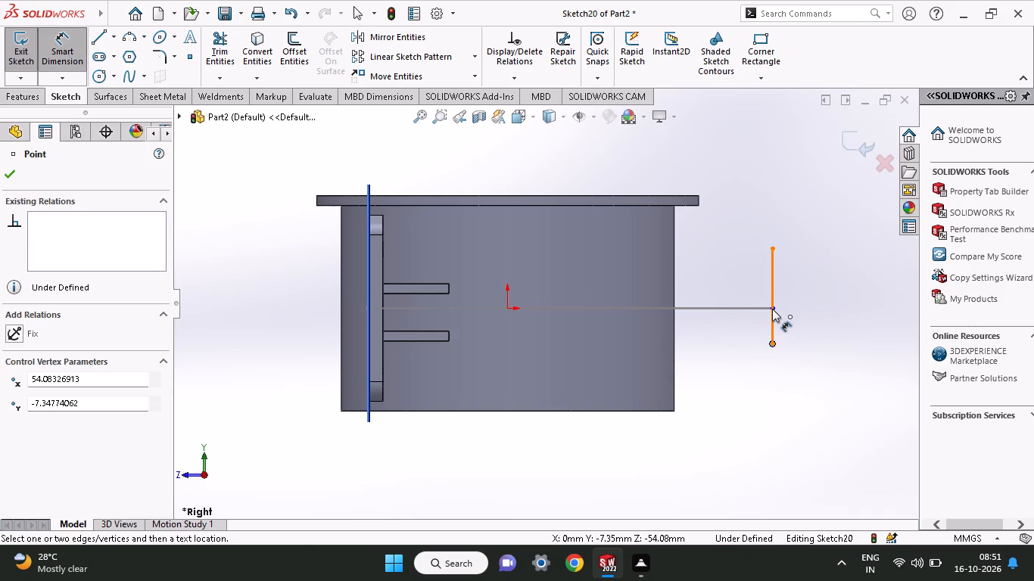
pyautogui.click(772, 309)
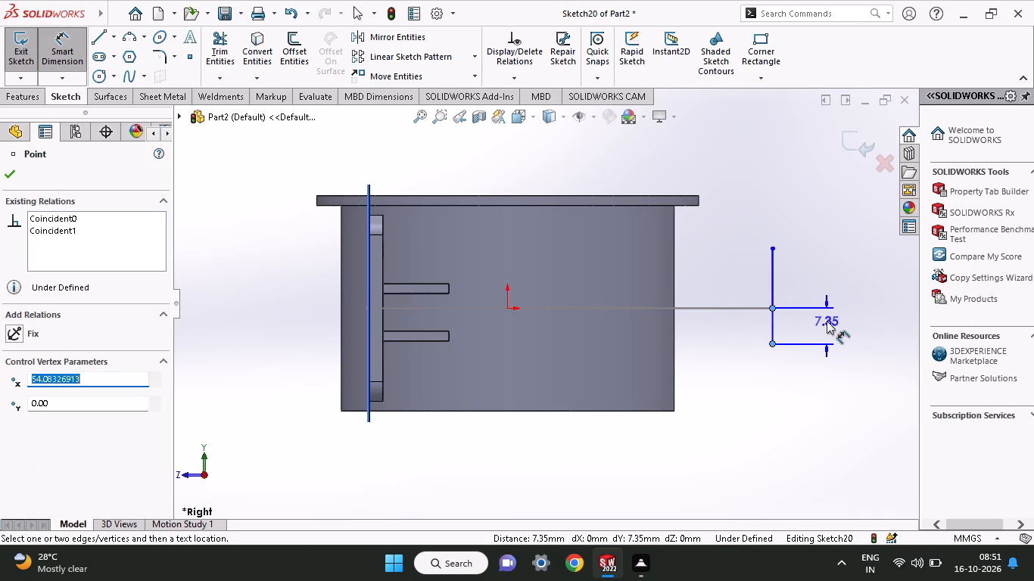
pyautogui.click(827, 321)
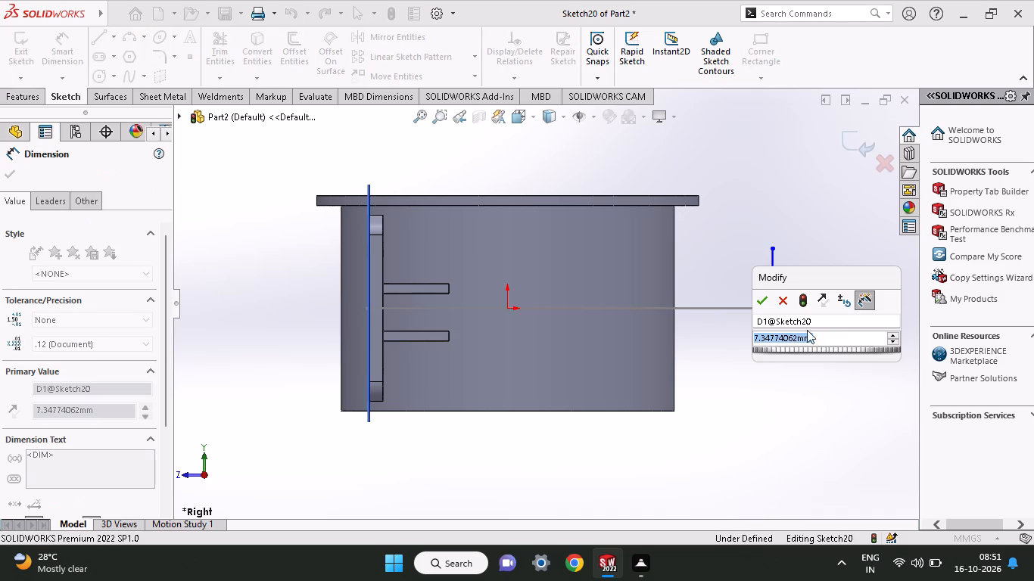
pyautogui.click(778, 307)
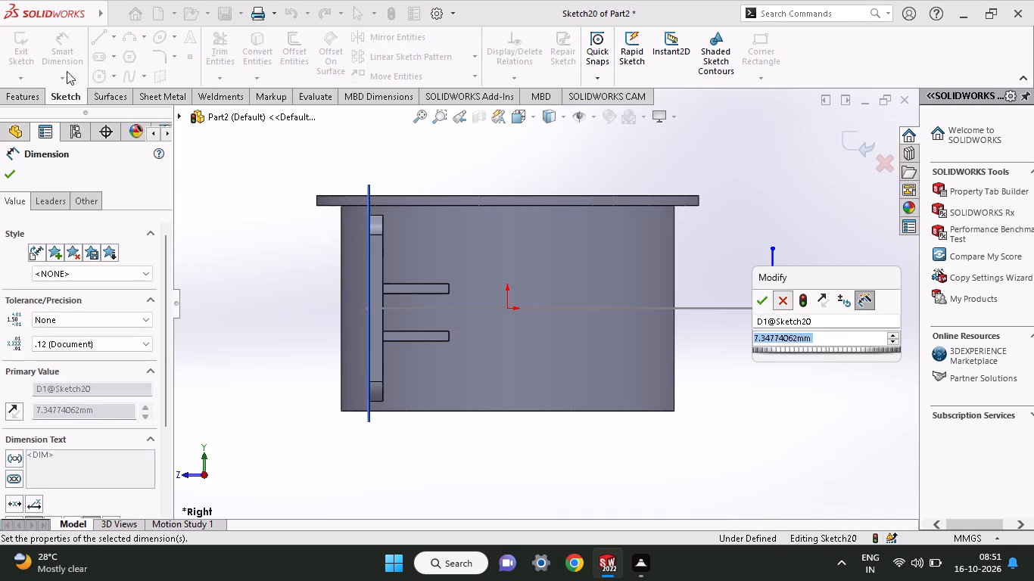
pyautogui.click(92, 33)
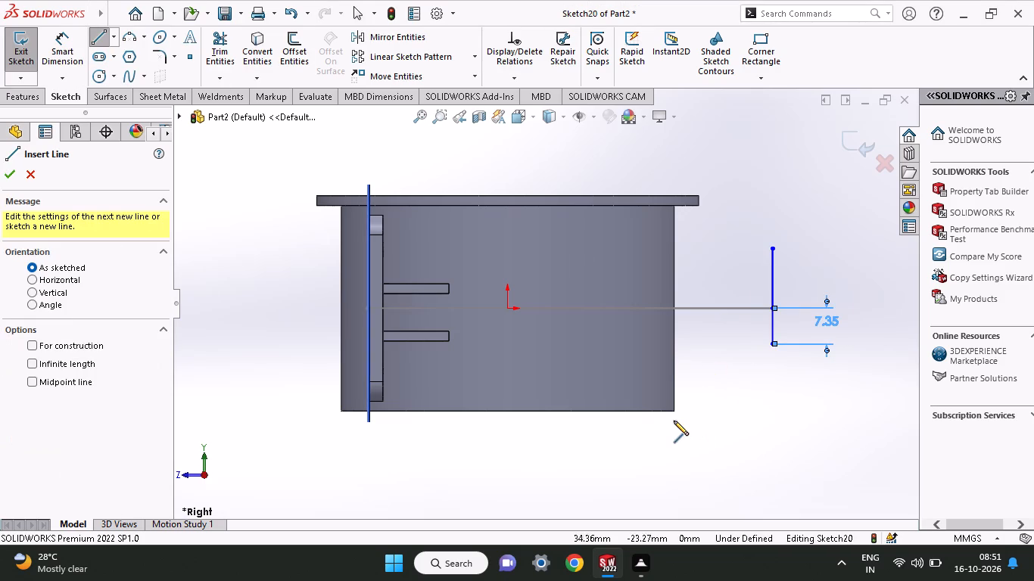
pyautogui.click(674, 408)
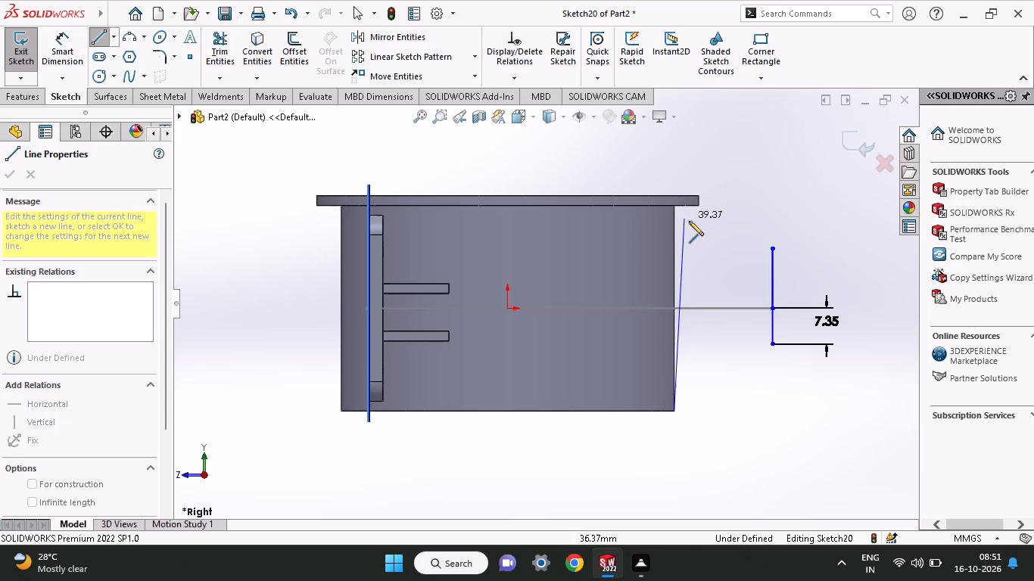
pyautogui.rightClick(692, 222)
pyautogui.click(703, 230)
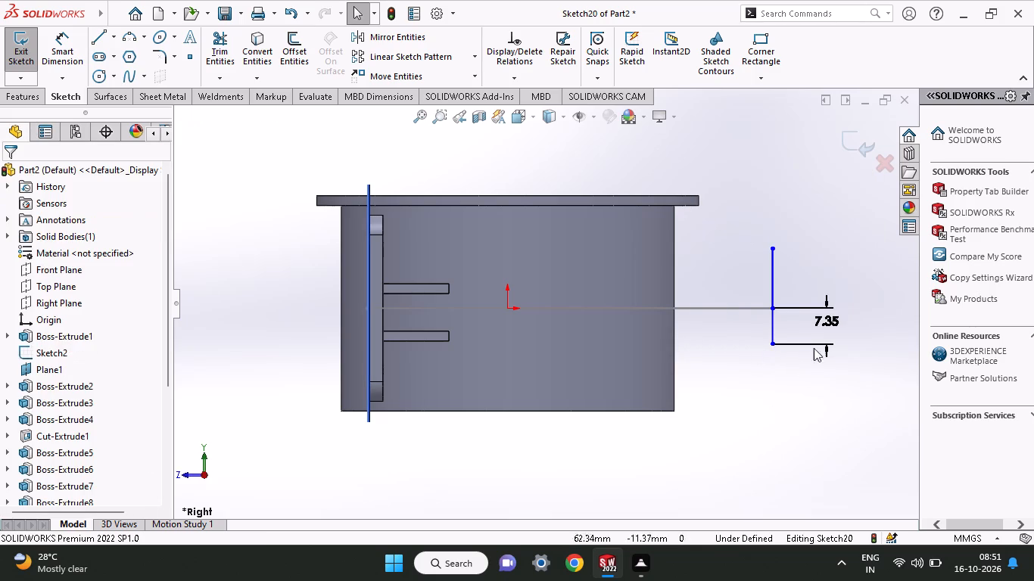
# Set the distance from the arc profile's endpoint to the line's lower end to 19 mm.
pyautogui.doubleClick(822, 323)
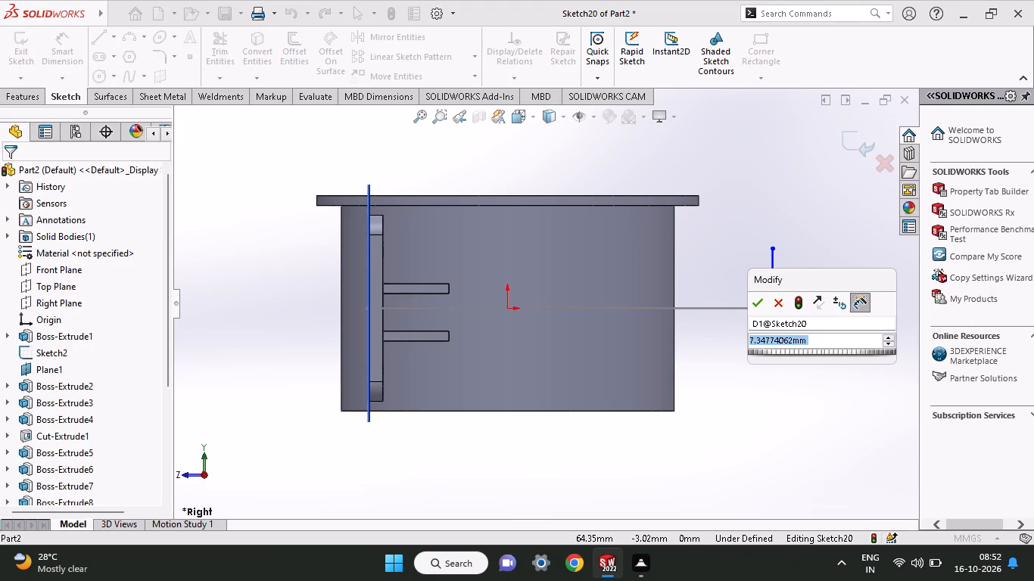
pyautogui.write('19')
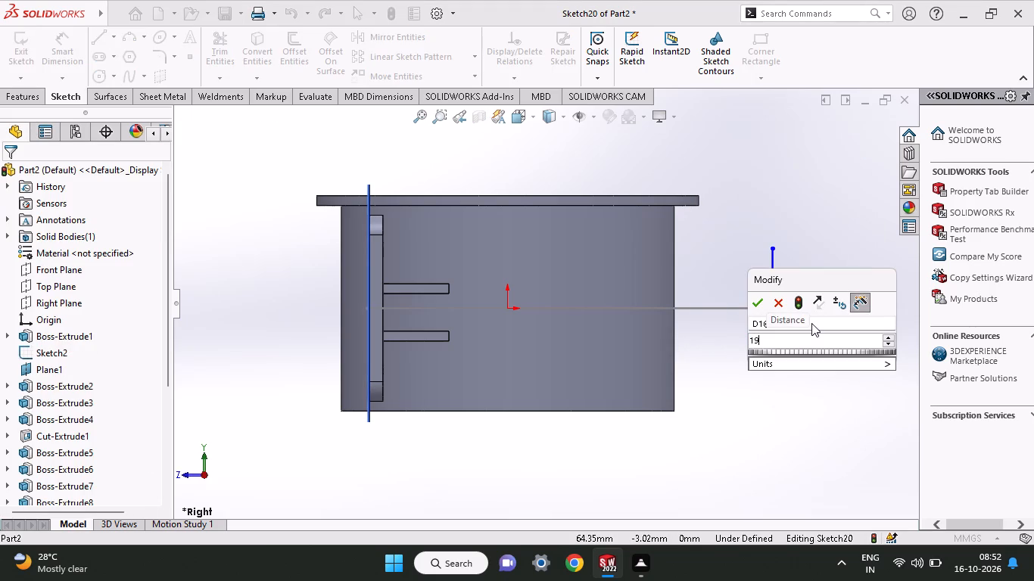
pyautogui.press('Return')
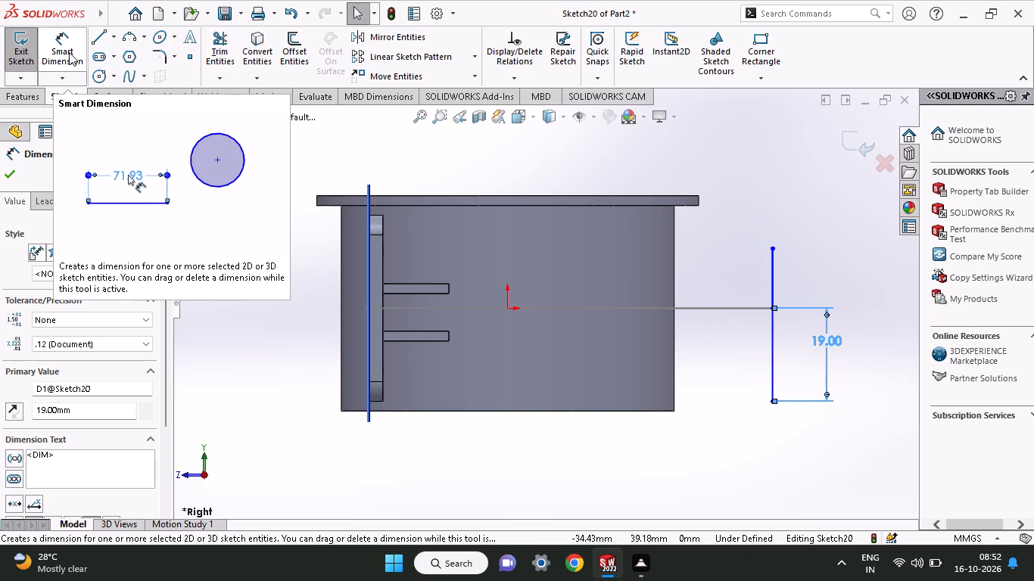
# Dimension the upper end of the vertical line at 19 mm above the arc profile's outer endpoint.
pyautogui.click(69, 52)
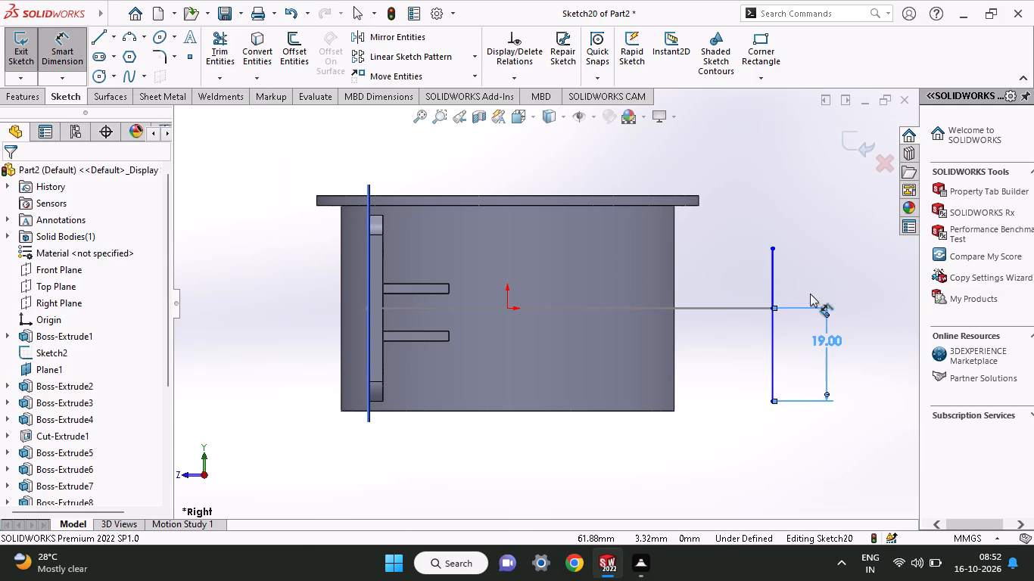
pyautogui.click(771, 306)
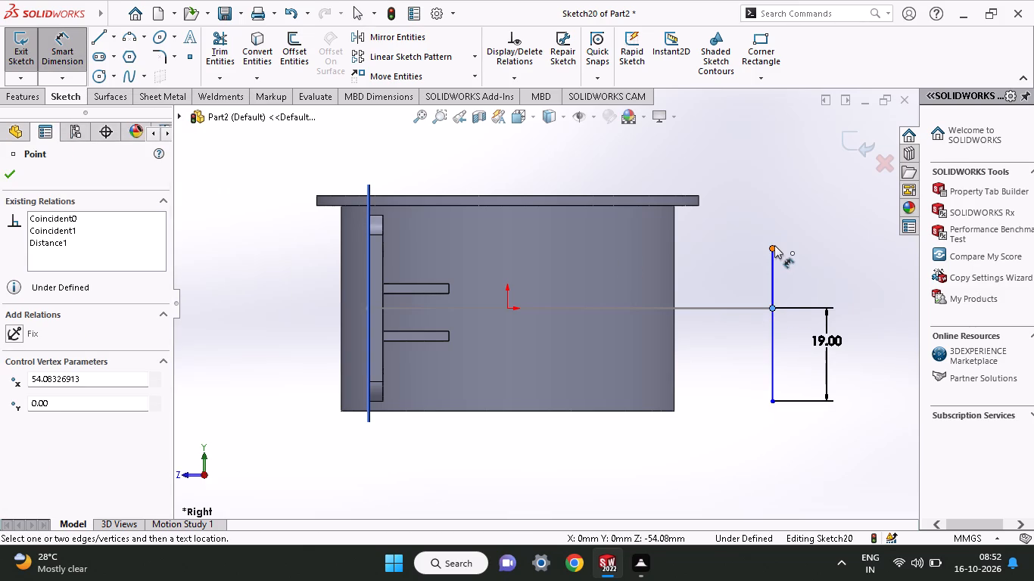
pyautogui.click(774, 245)
pyautogui.click(814, 258)
pyautogui.write('19')
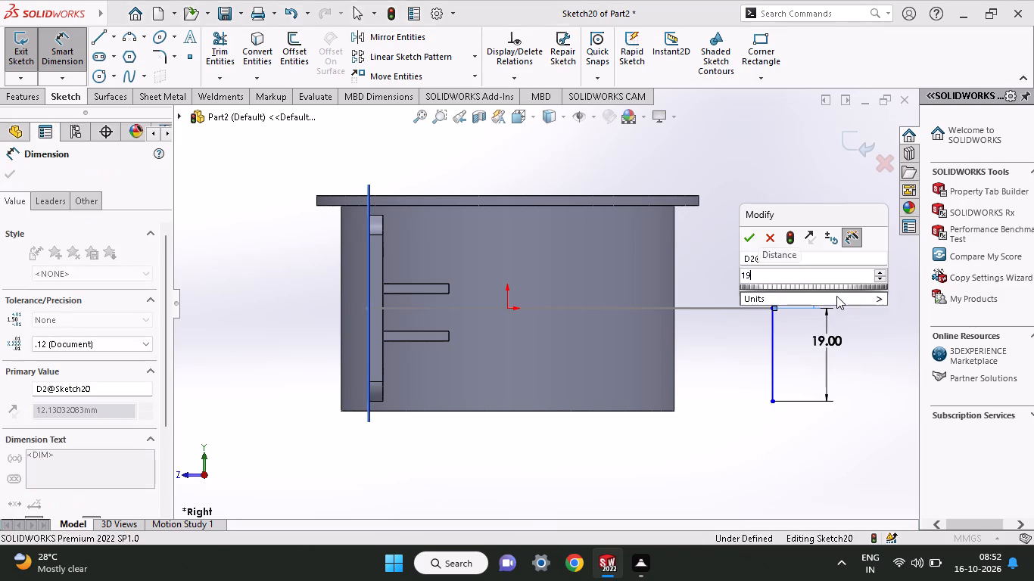
pyautogui.press('Return')
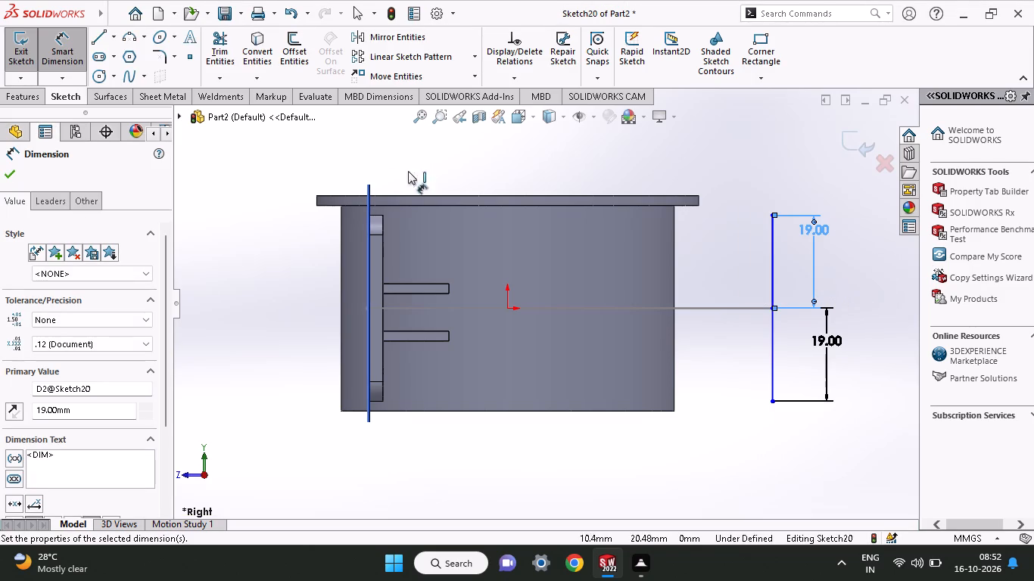
# Draw three lines from the vertical line's ends toward the housing, closing a rectangle about 25.6 mm wide.
pyautogui.click(97, 34)
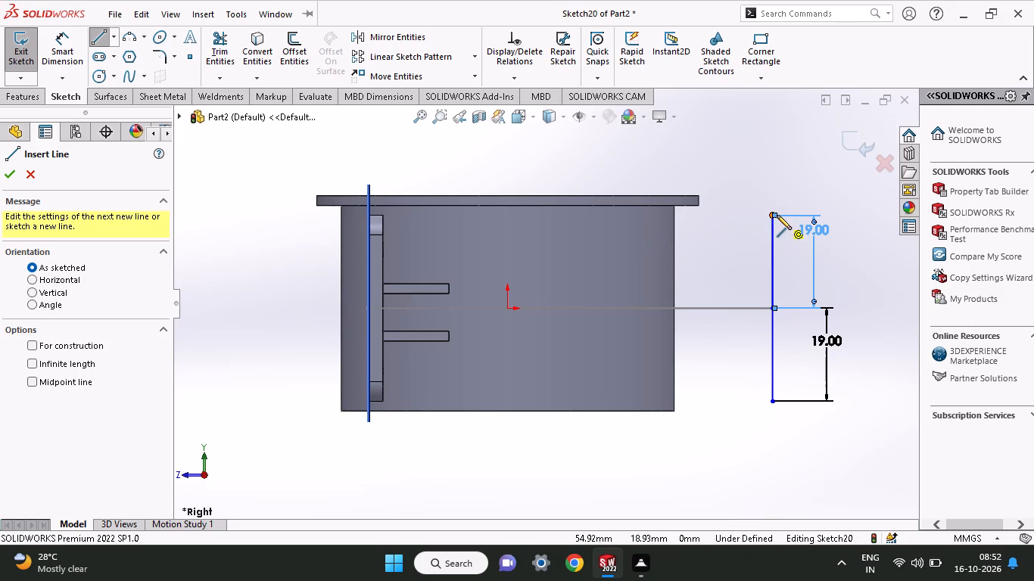
pyautogui.click(777, 215)
pyautogui.click(647, 212)
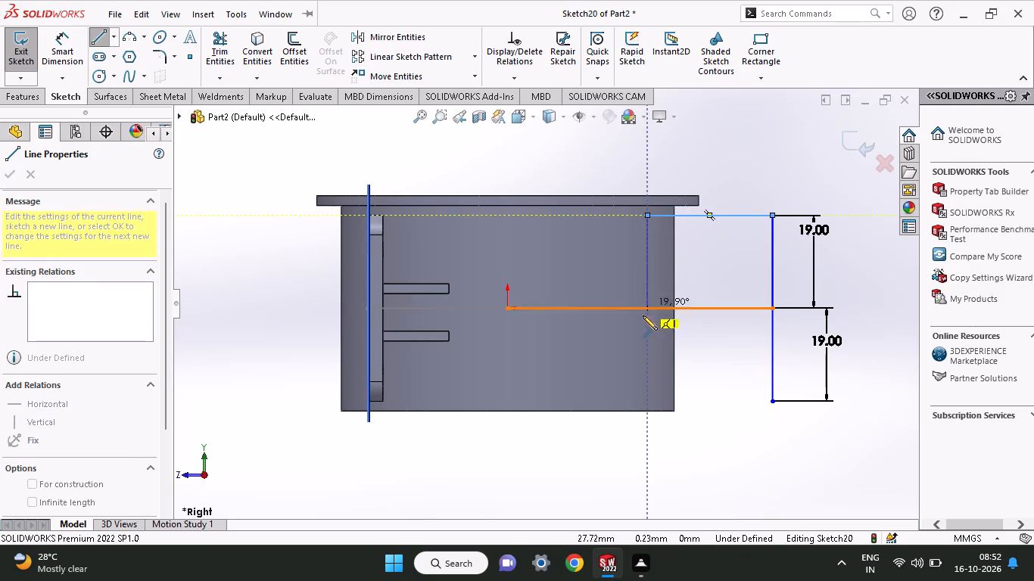
pyautogui.click(651, 399)
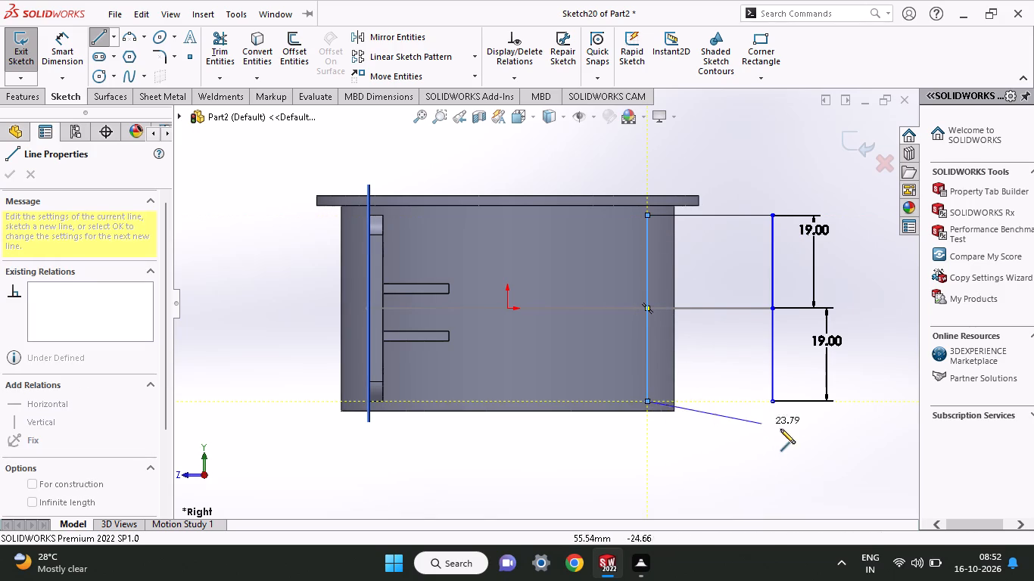
pyautogui.click(772, 405)
pyautogui.rightClick(709, 444)
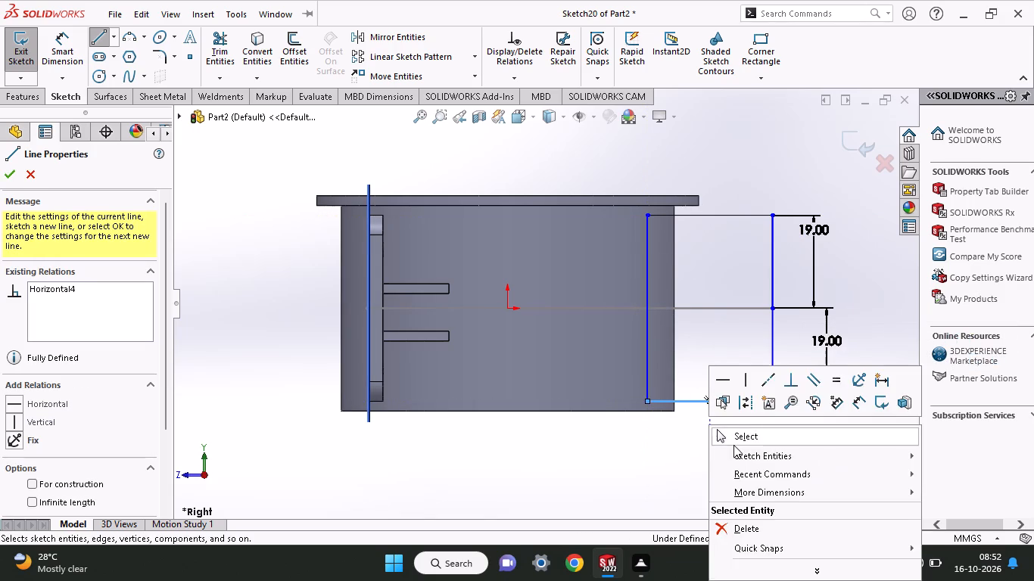
pyautogui.click(733, 445)
# Dimension the rectangle's upper horizontal line to 22.56 mm.
pyautogui.click(55, 51)
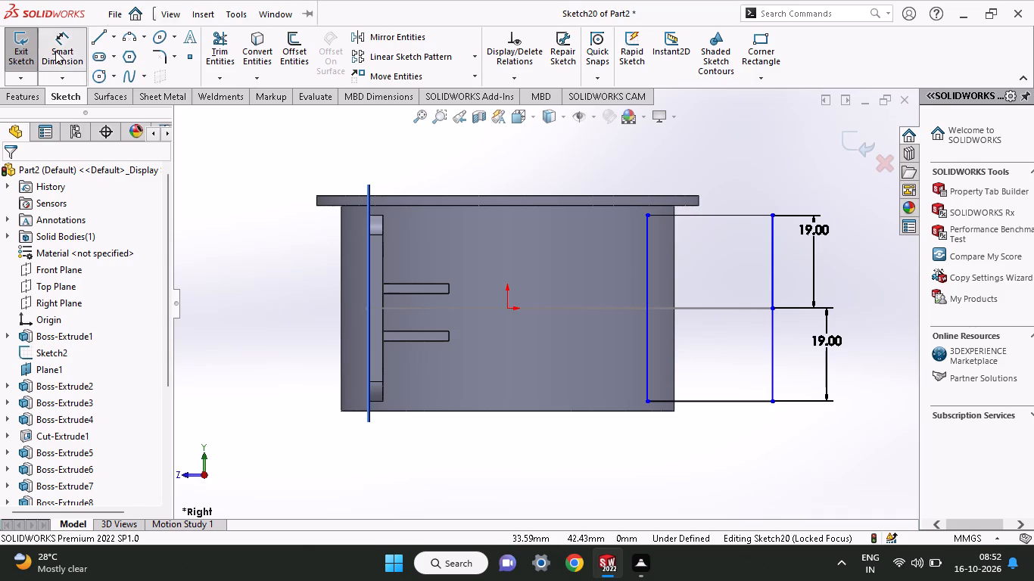
pyautogui.click(723, 214)
pyautogui.click(728, 163)
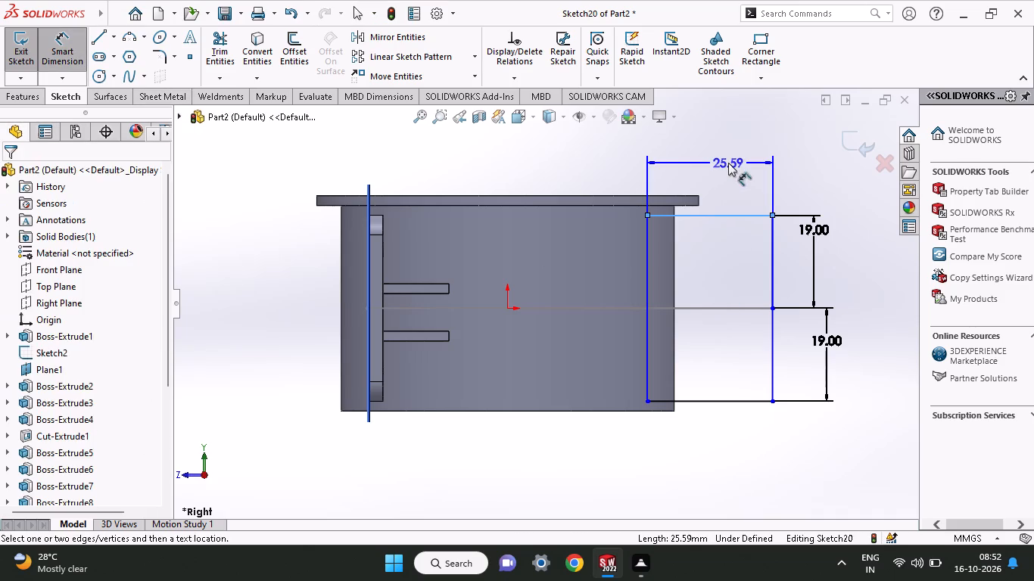
pyautogui.write('22.56')
pyautogui.press('Return')
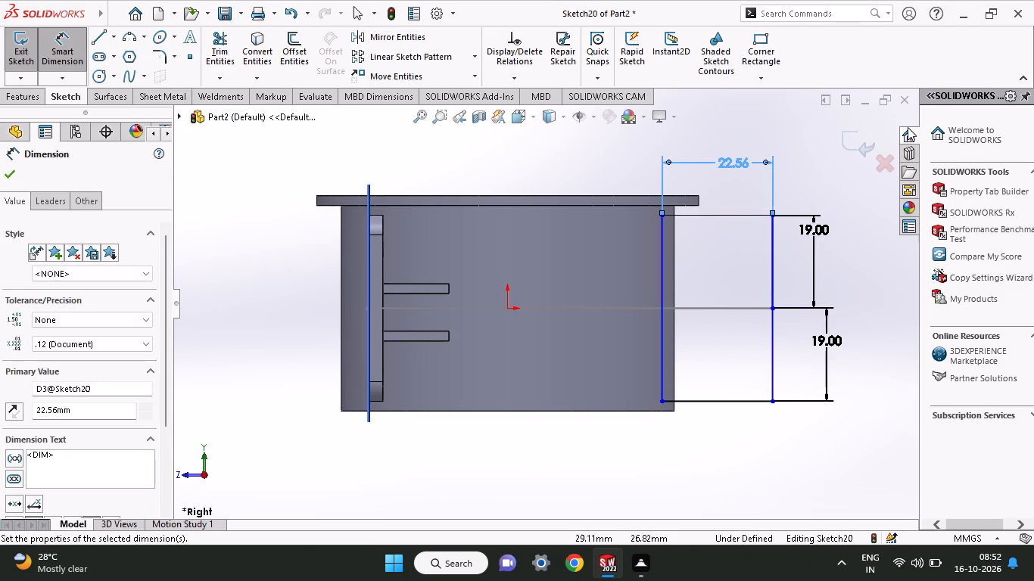
pyautogui.click(3, 180)
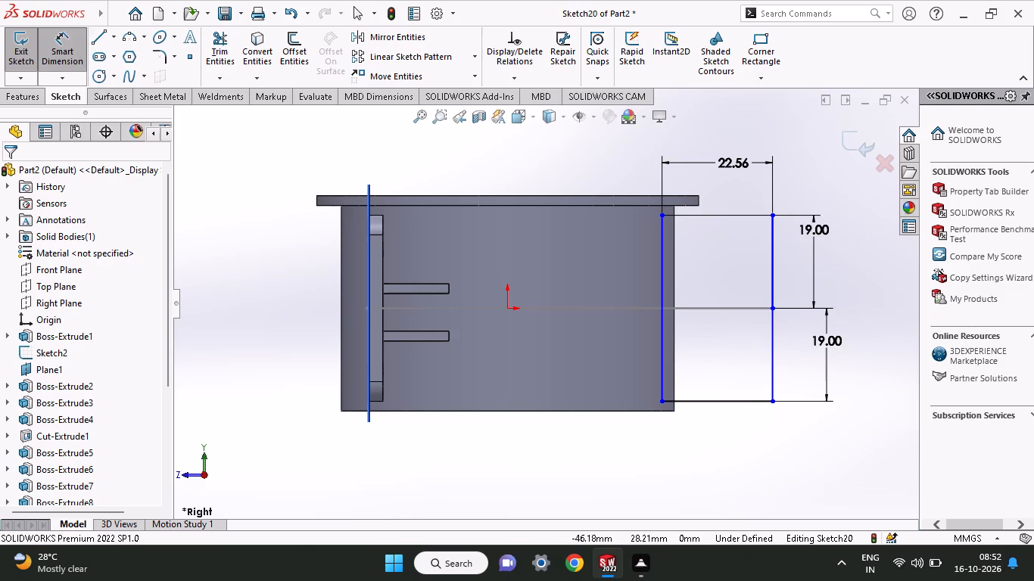
# Apply 7 mm sketch fillets to all four corners of the rectangle.
pyautogui.click(165, 59)
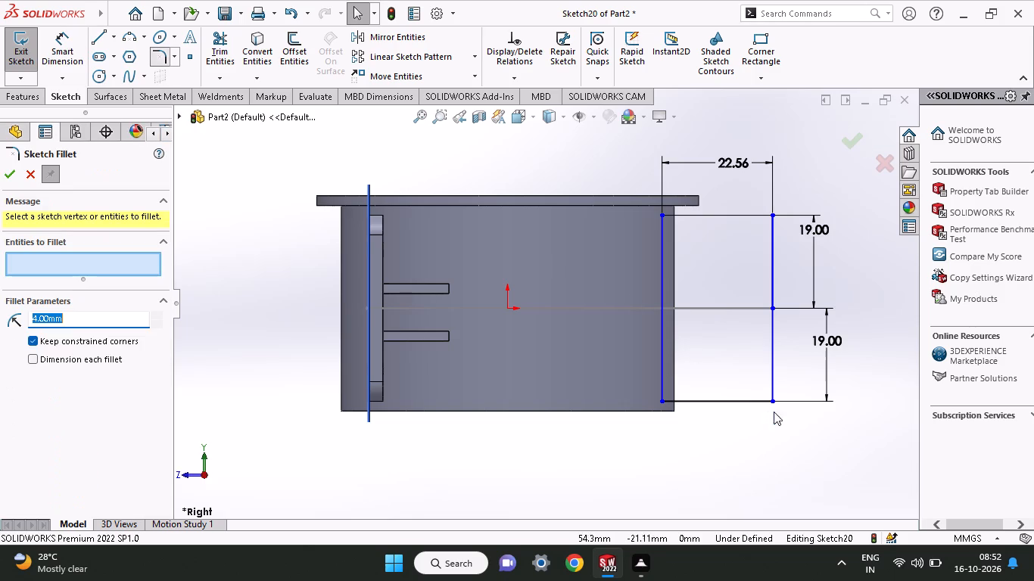
pyautogui.click(761, 406)
pyautogui.click(761, 401)
pyautogui.click(777, 384)
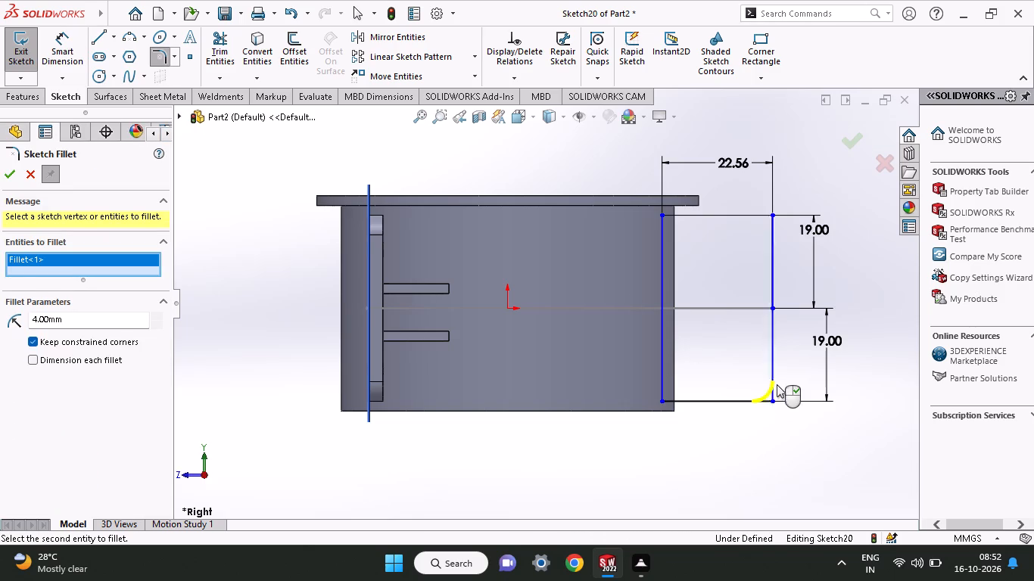
pyautogui.click(773, 236)
pyautogui.click(763, 214)
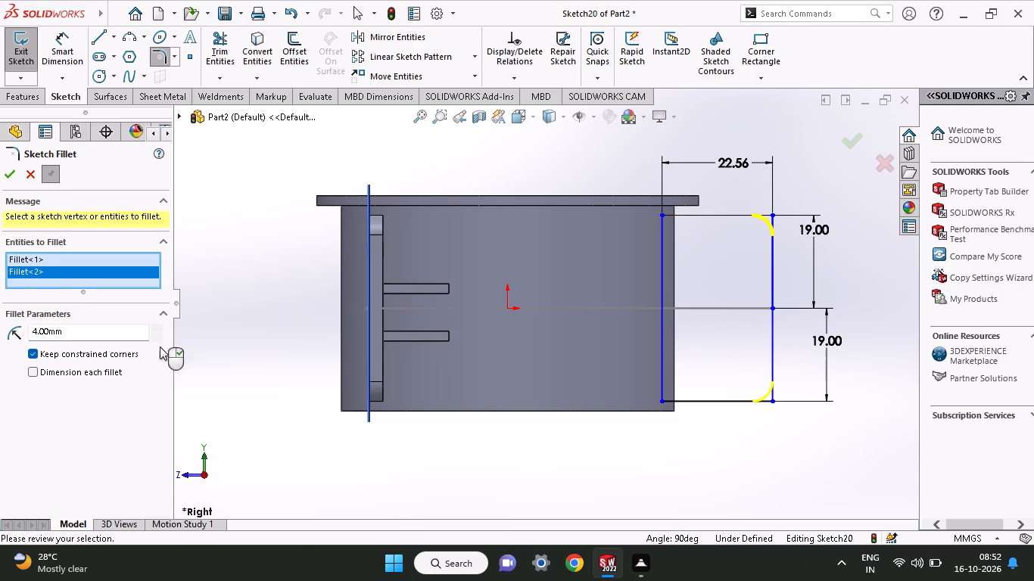
pyautogui.moveTo(84, 331); pyautogui.dragTo(0, 286)
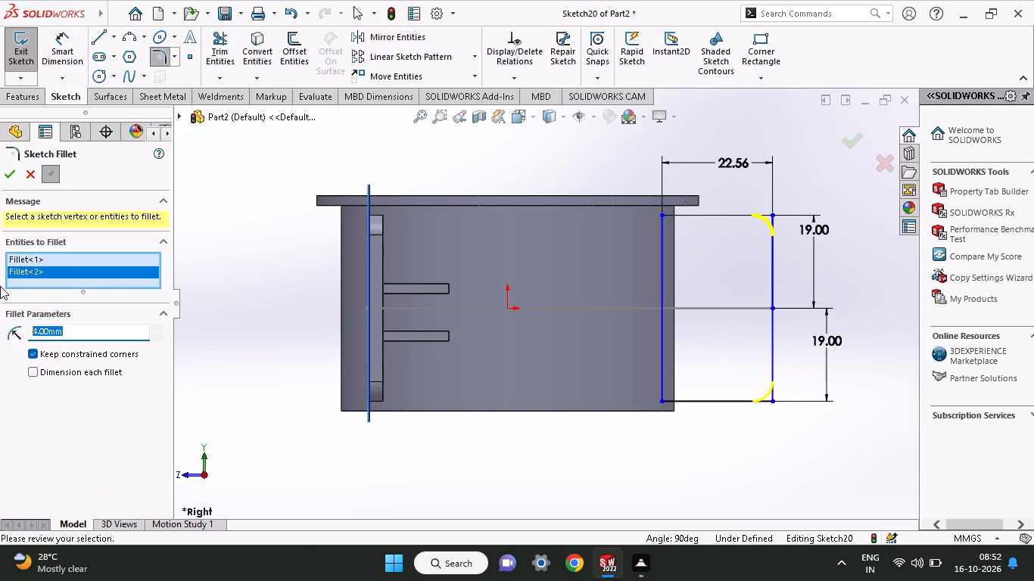
pyautogui.press('7')
pyautogui.press('Return')
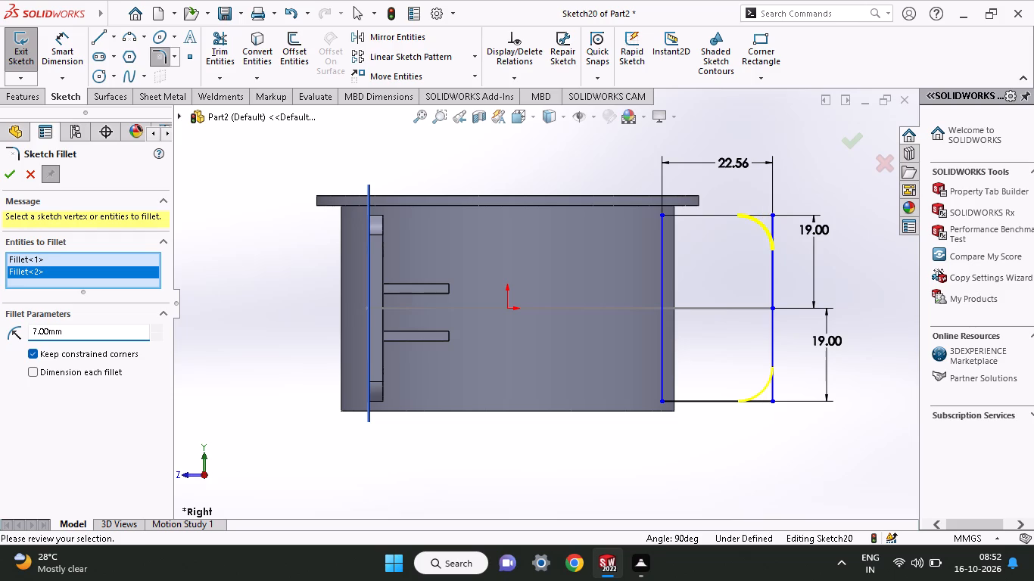
pyautogui.click(688, 400)
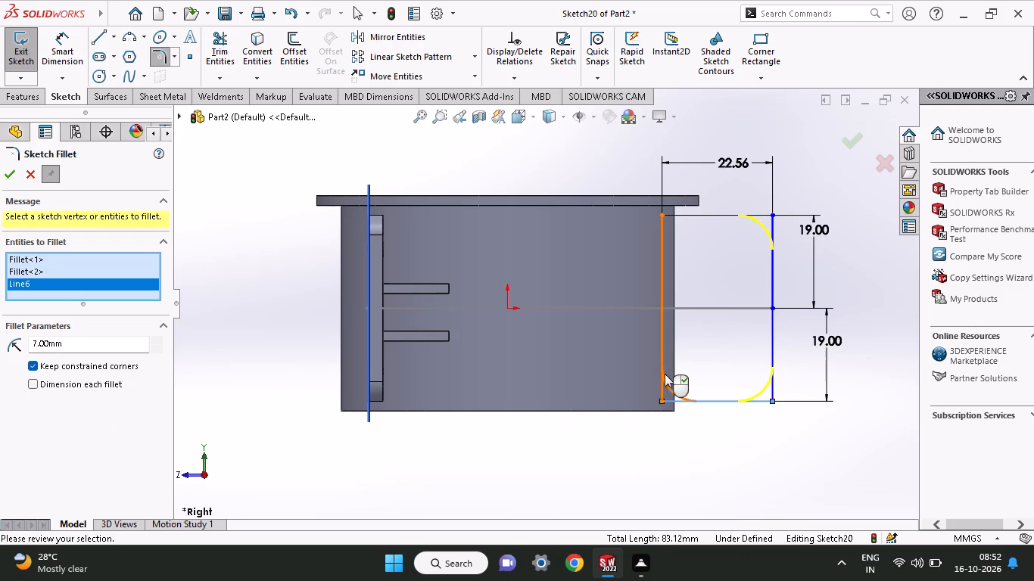
pyautogui.click(665, 372)
pyautogui.click(660, 243)
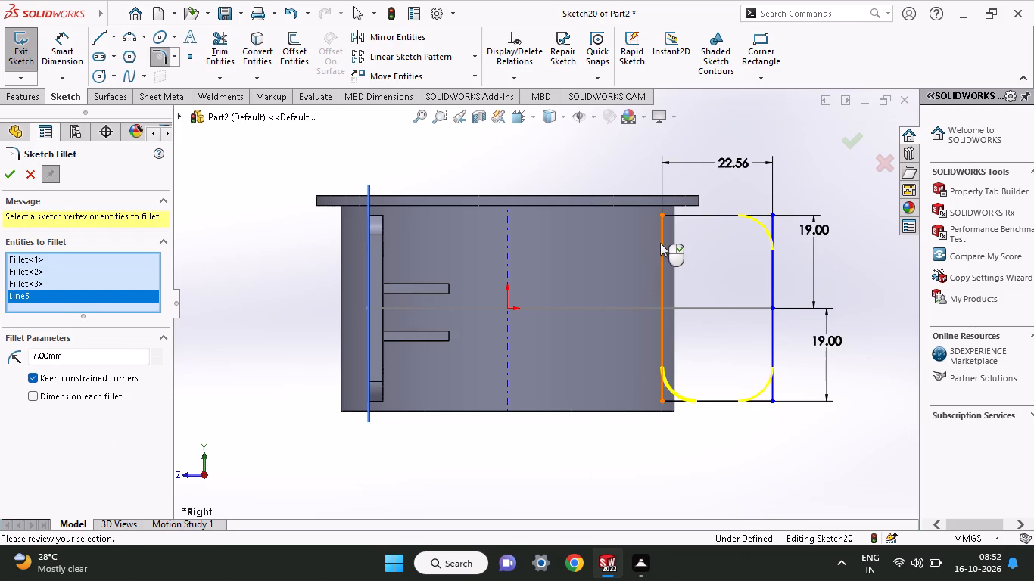
pyautogui.click(706, 222)
pyautogui.click(706, 216)
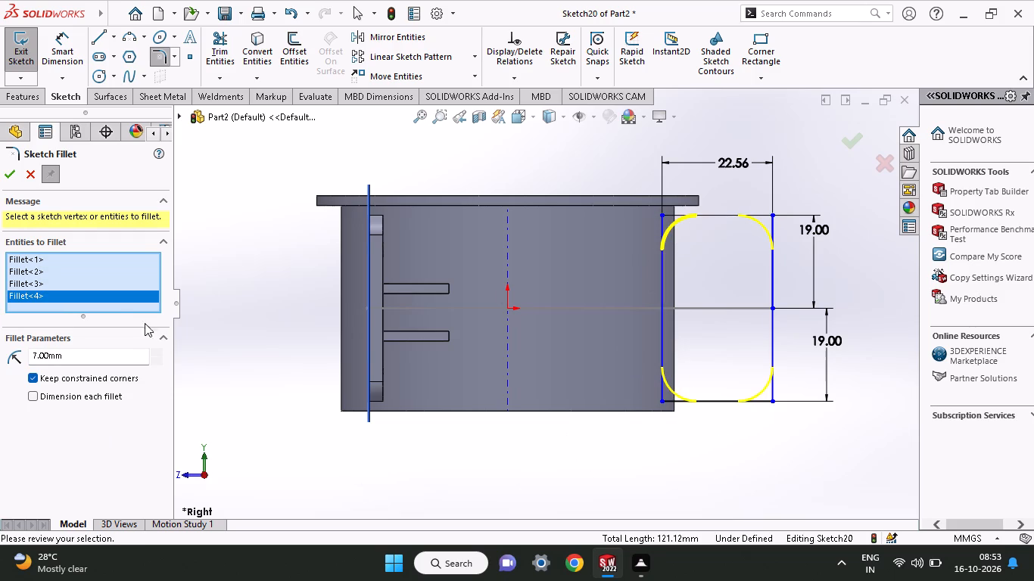
pyautogui.click(7, 170)
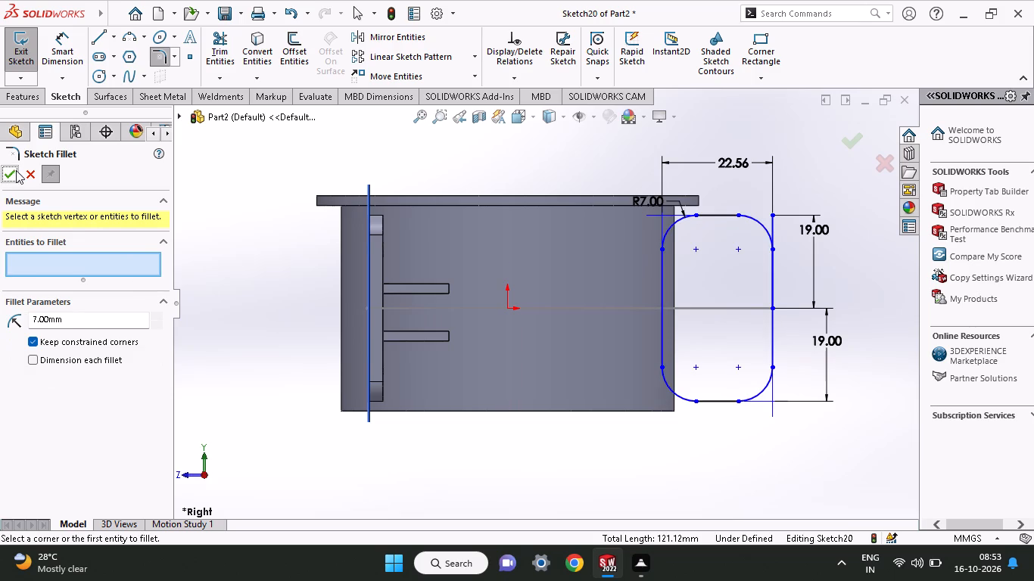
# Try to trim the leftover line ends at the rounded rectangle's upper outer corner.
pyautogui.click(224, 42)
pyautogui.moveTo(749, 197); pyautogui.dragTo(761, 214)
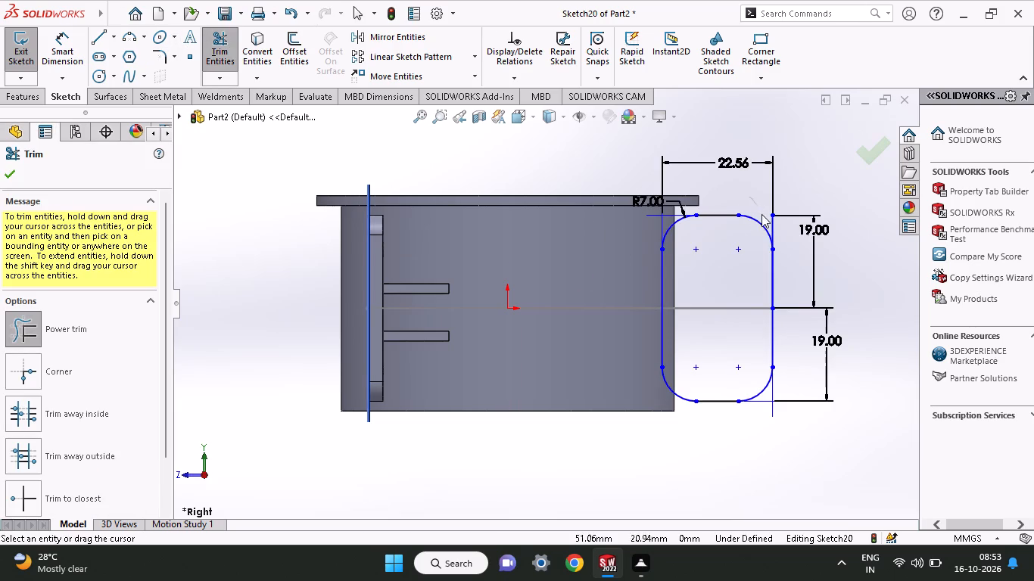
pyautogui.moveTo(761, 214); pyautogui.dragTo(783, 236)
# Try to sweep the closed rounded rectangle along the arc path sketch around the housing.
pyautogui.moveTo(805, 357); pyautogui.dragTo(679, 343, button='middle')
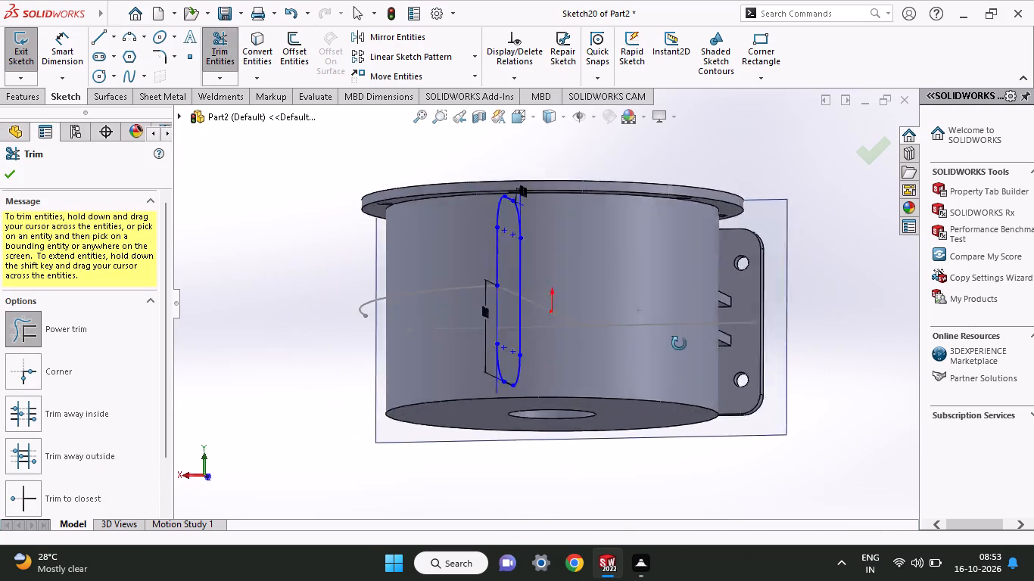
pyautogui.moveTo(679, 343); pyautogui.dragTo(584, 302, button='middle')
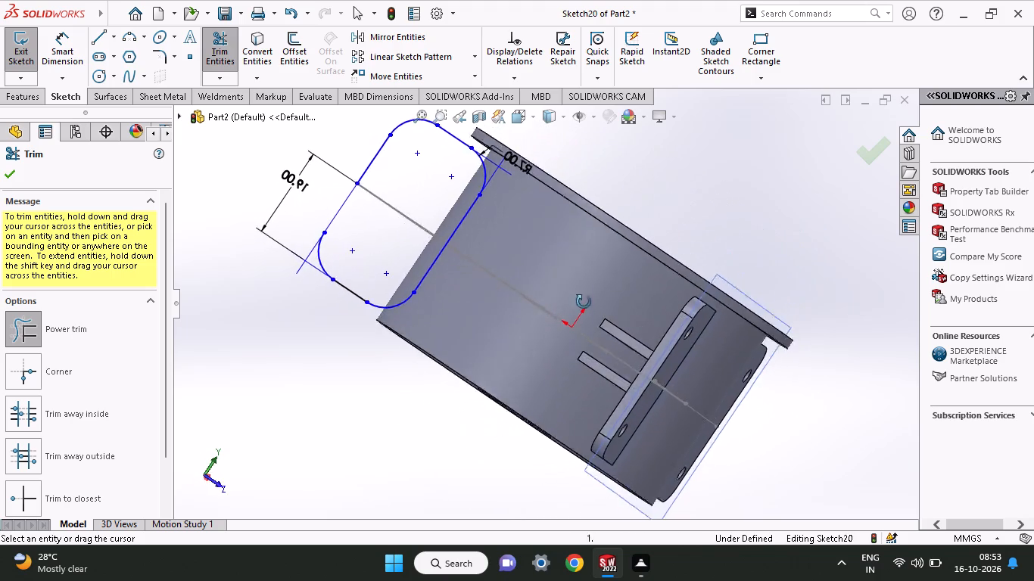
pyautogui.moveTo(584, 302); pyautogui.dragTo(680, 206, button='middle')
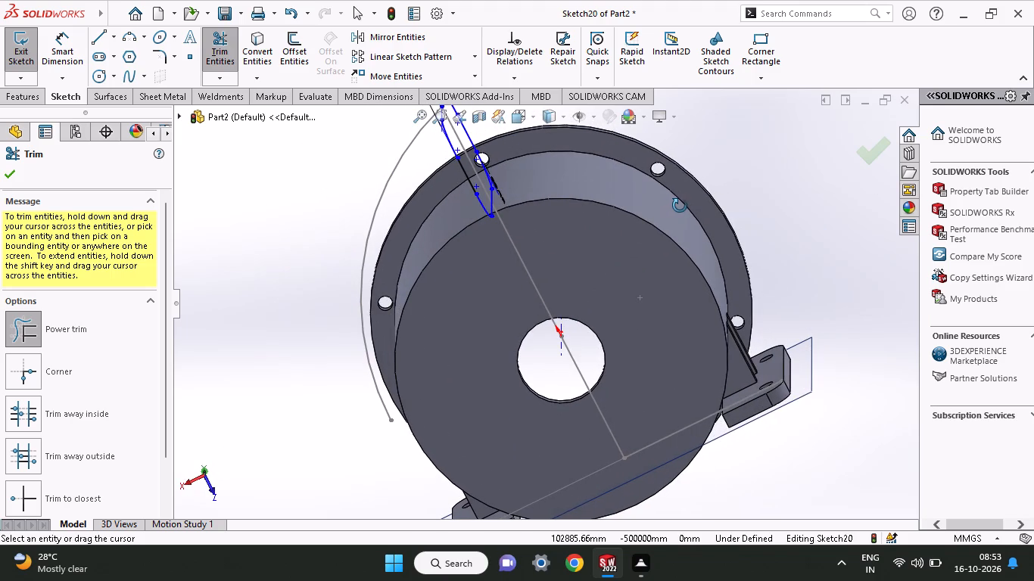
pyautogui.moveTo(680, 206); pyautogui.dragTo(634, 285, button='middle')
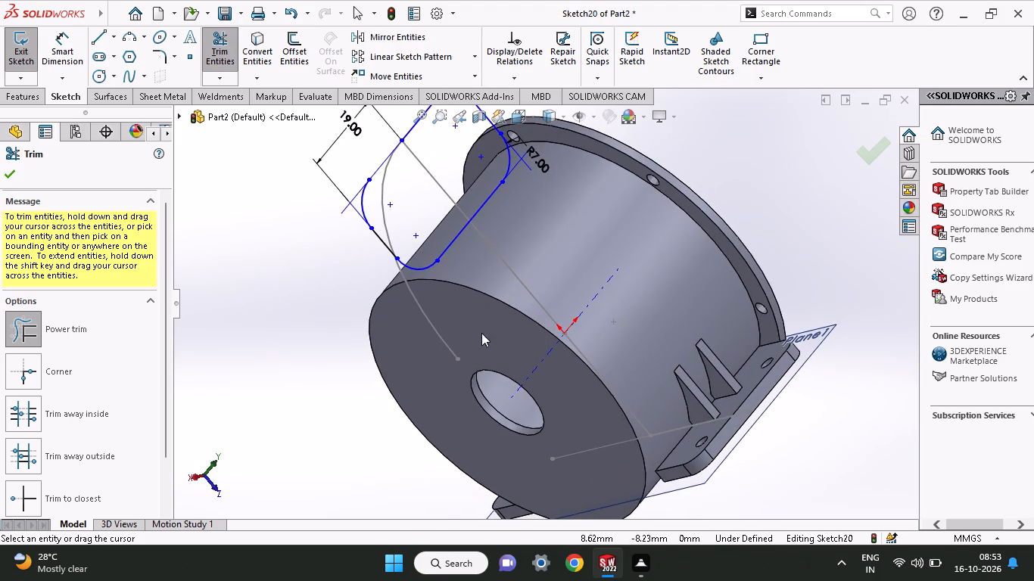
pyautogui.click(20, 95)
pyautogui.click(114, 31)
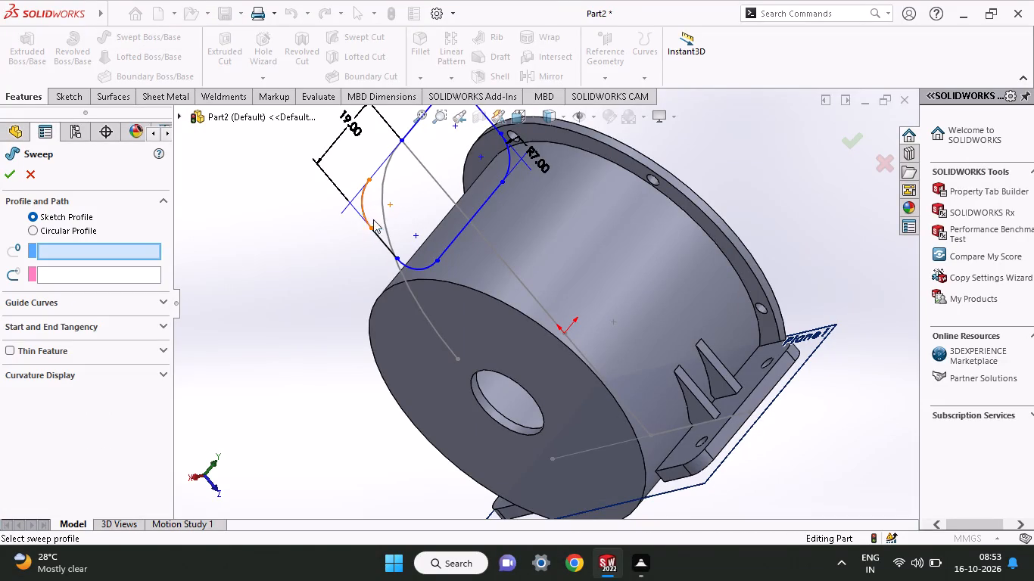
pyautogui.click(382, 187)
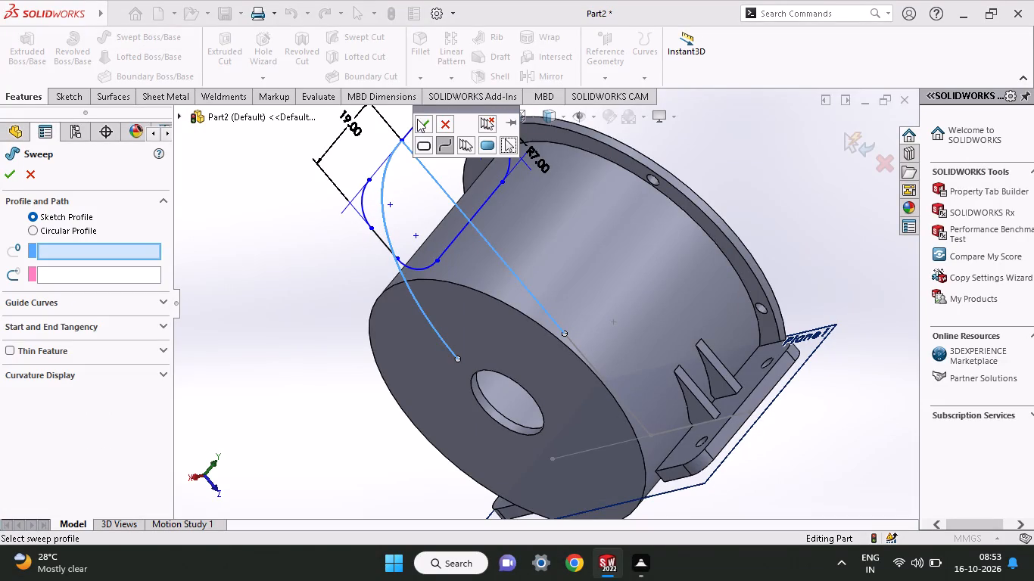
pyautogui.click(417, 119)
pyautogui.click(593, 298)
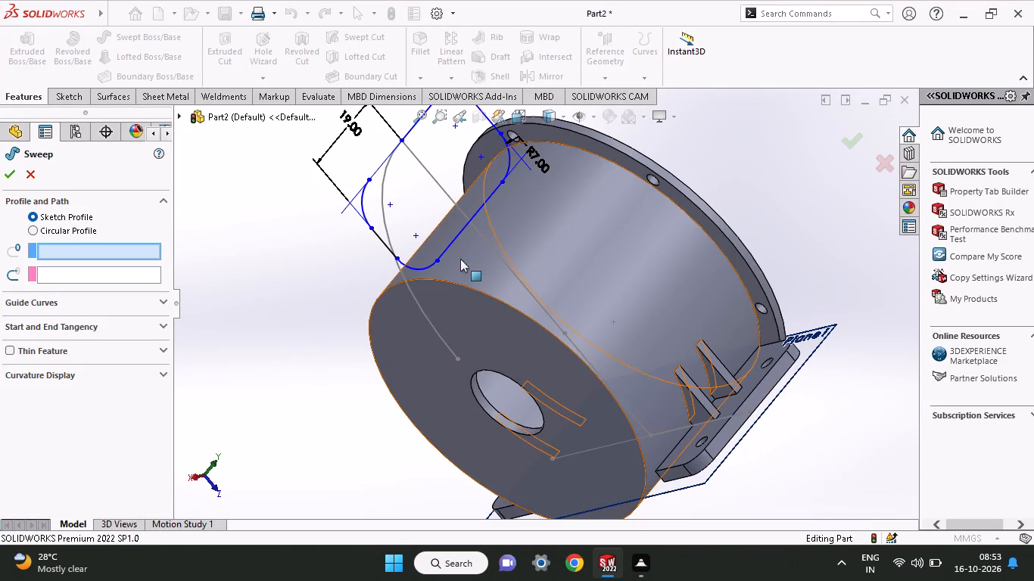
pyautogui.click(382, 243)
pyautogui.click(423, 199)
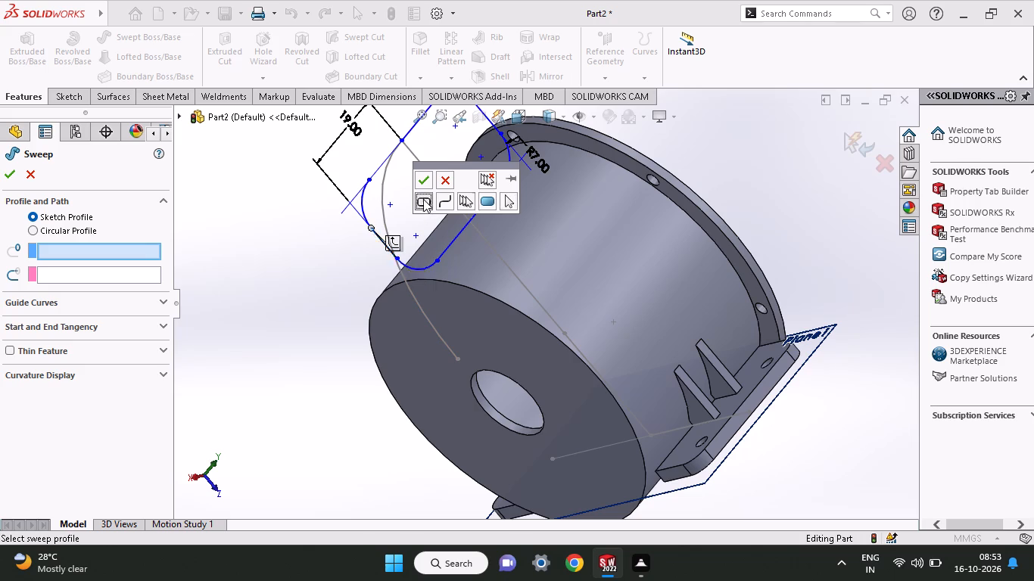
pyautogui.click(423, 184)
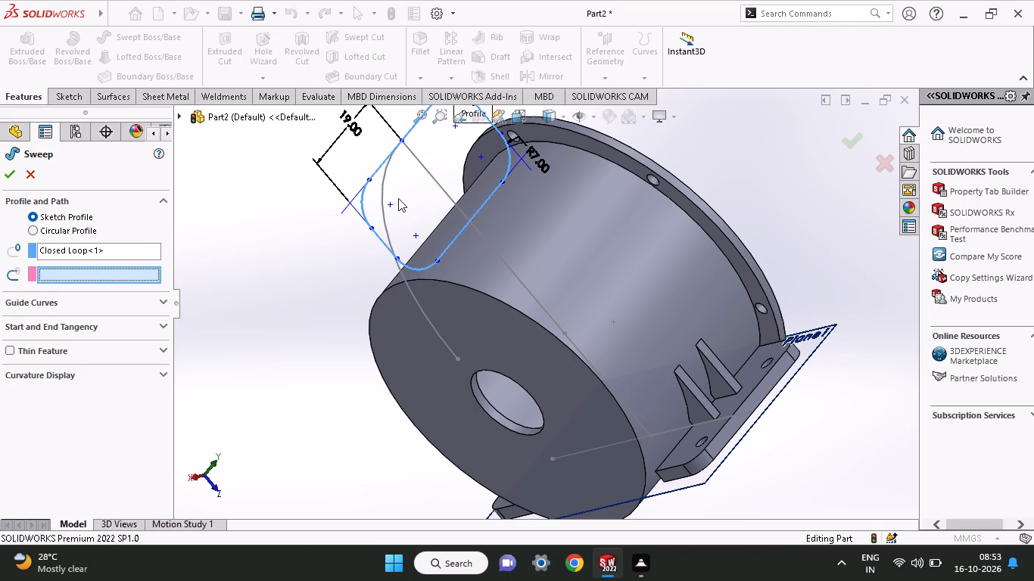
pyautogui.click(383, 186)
# Examine the sweep preview from several angles around the housing, and cancel the sweep.
pyautogui.moveTo(387, 341); pyautogui.dragTo(445, 319, button='middle')
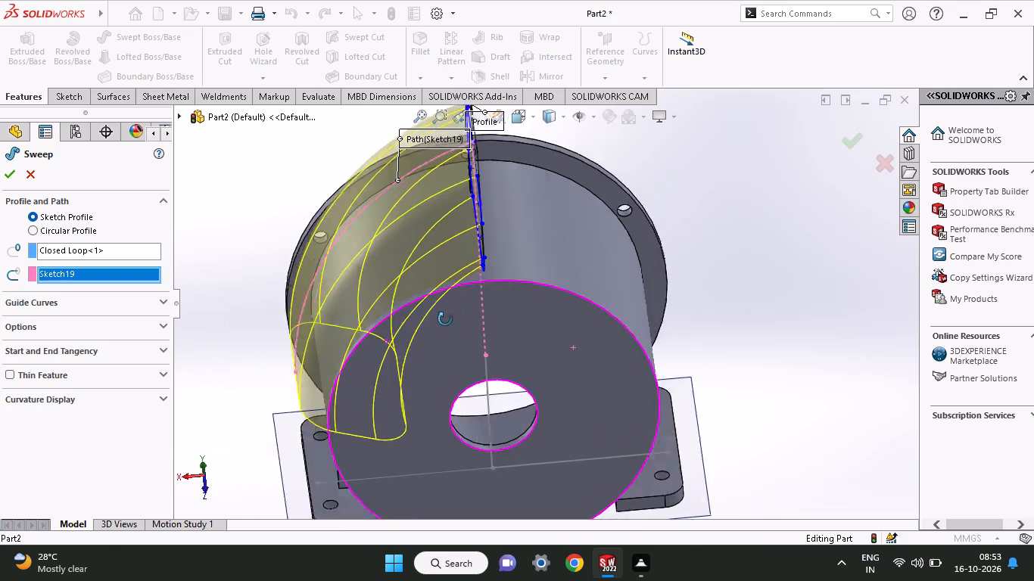
pyautogui.moveTo(445, 319); pyautogui.dragTo(311, 580, button='middle')
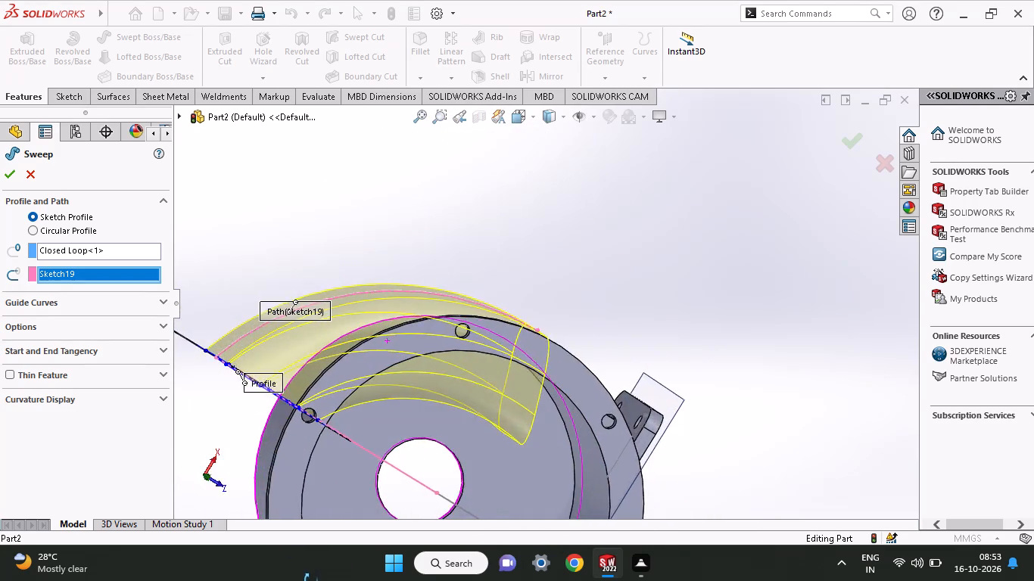
pyautogui.moveTo(311, 580); pyautogui.dragTo(291, 183, button='middle')
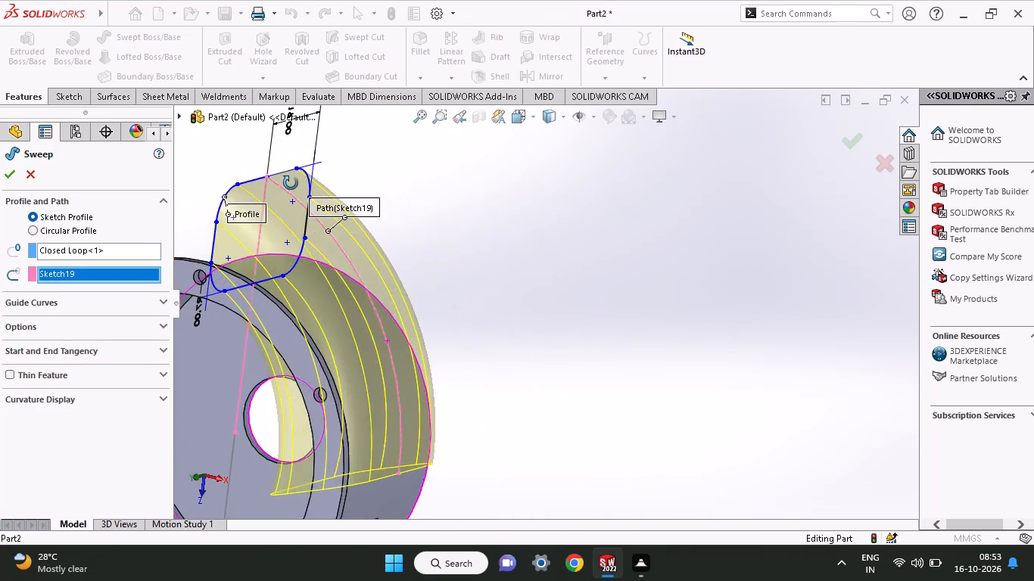
pyautogui.moveTo(291, 183); pyautogui.dragTo(319, 166, button='middle')
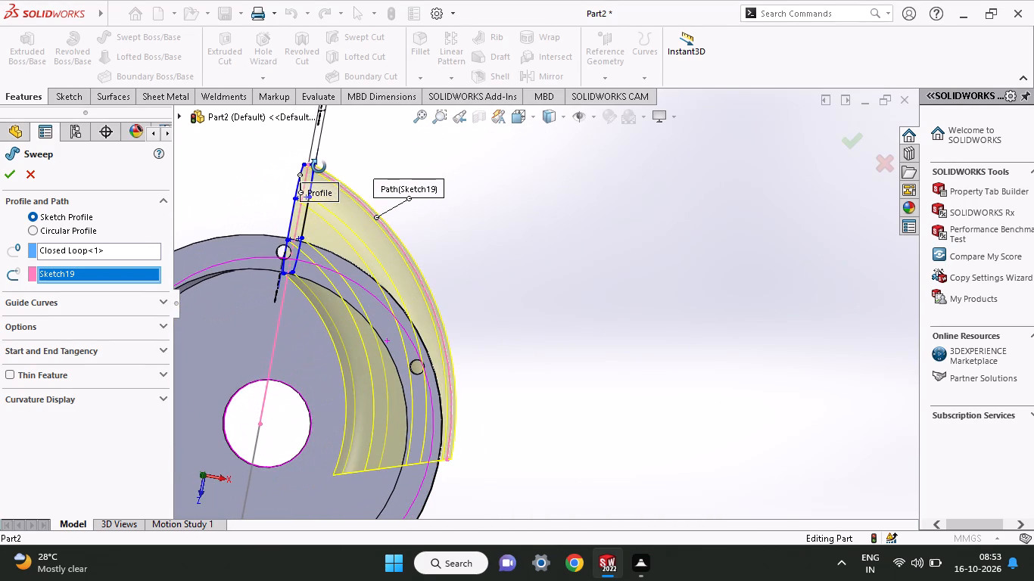
pyautogui.moveTo(319, 166); pyautogui.dragTo(393, 182, button='middle')
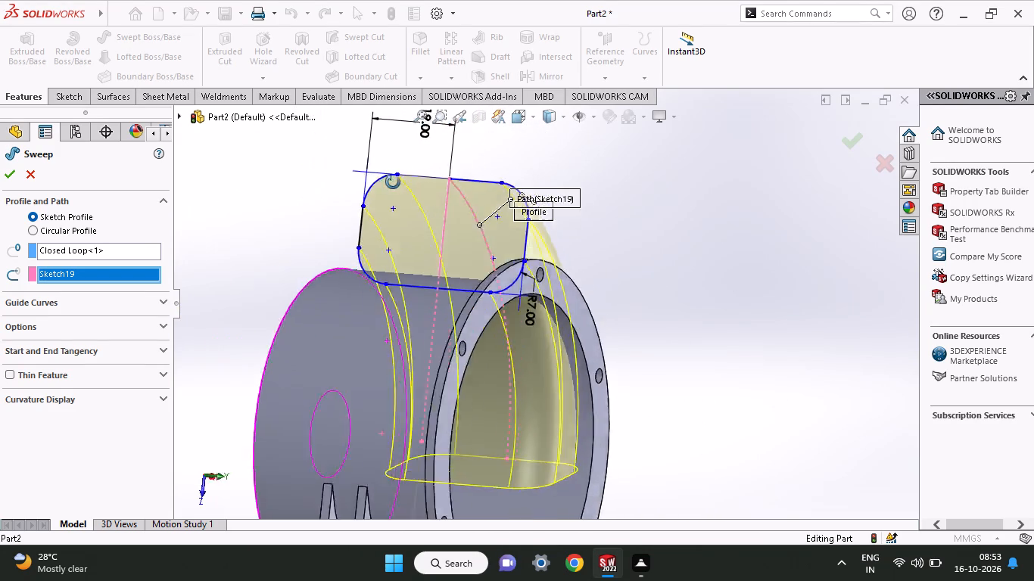
pyautogui.moveTo(393, 182); pyautogui.dragTo(295, 202, button='middle')
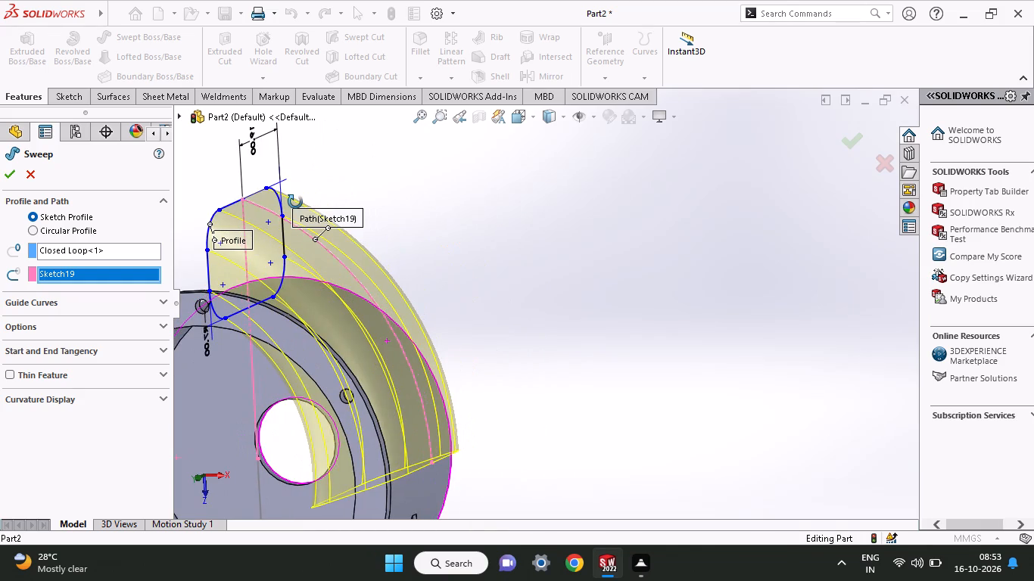
pyautogui.moveTo(295, 202); pyautogui.dragTo(310, 193, button='middle')
pyautogui.moveTo(678, 343); pyautogui.dragTo(593, 257, button='middle')
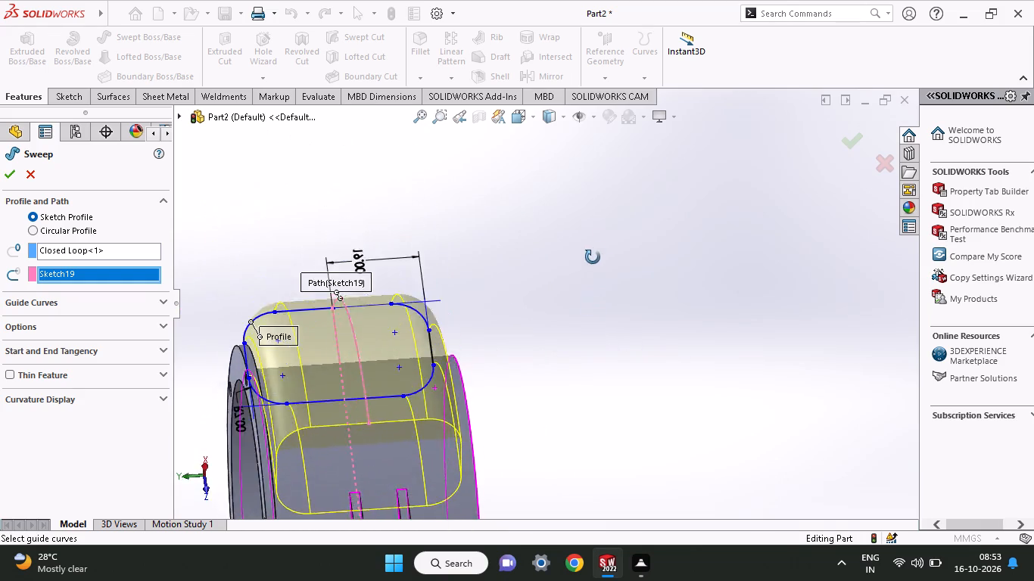
pyautogui.moveTo(593, 257); pyautogui.dragTo(663, 284, button='middle')
pyautogui.hotkey('ctrl', 'z')
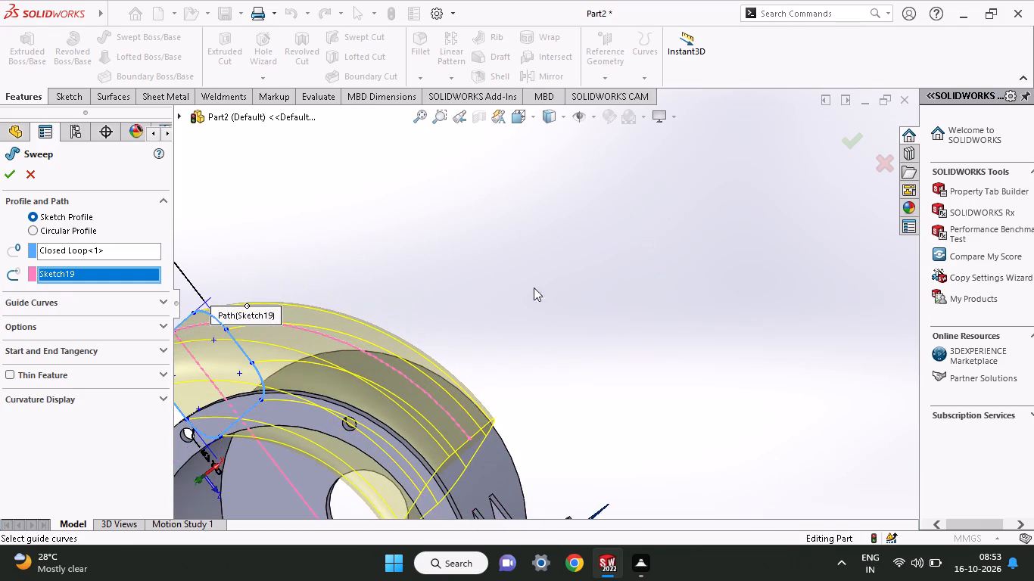
pyautogui.click(24, 175)
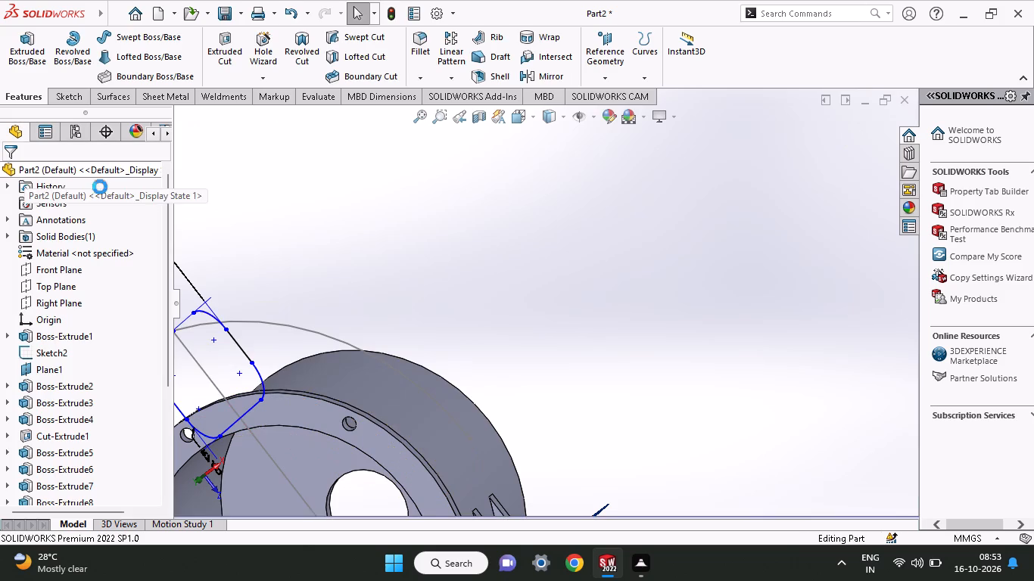
# Undo the fillets, dimensions and lines of the rounded rectangle in the Right Plane sketch, leaving it empty.
pyautogui.hotkey('ctrl', 'z')
pyautogui.hotkey('ctrl', 'z')
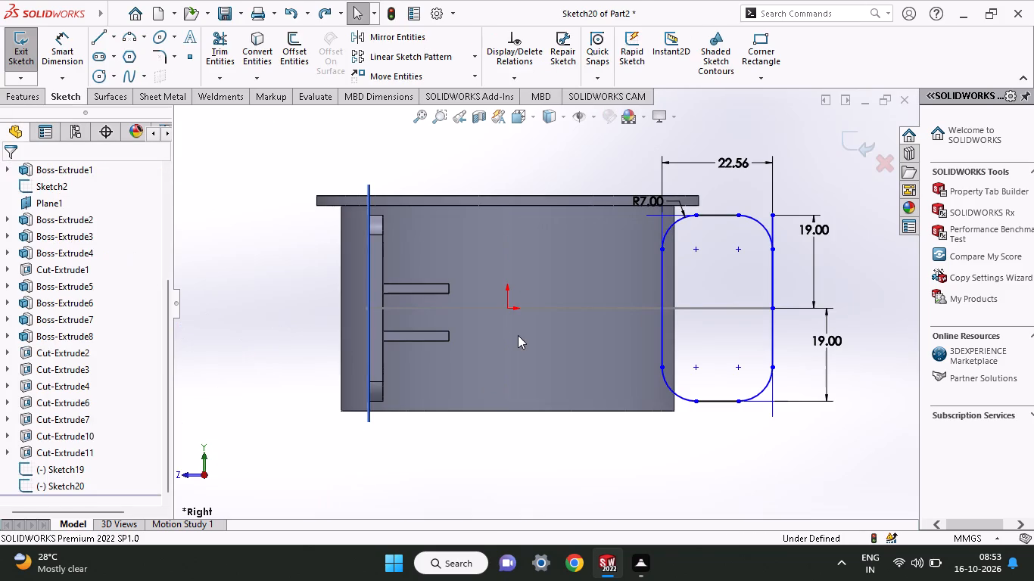
pyautogui.hotkey('ctrl', 'z')
pyautogui.hotkey('ctrl', 'z')
pyautogui.hotkey('ctrl', 'z')
pyautogui.hotkey('ctrl', 'z')
pyautogui.hotkey('ctrl', 'z')
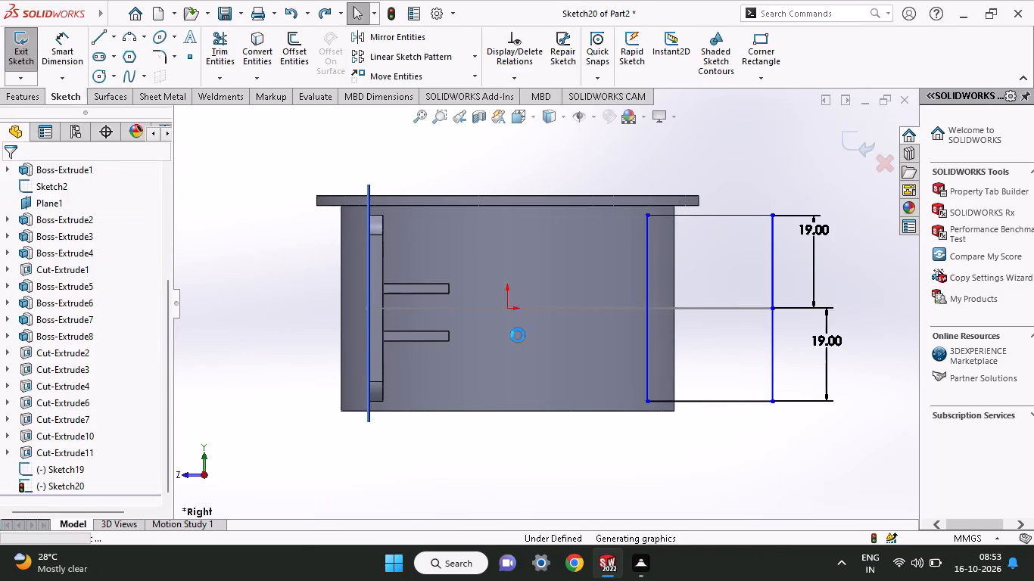
pyautogui.hotkey('ctrl', 'z')
pyautogui.hotkey('ctrl', 'z')
pyautogui.hotkey('ctrl', 'z')
pyautogui.hotkey('ctrl', 'z')
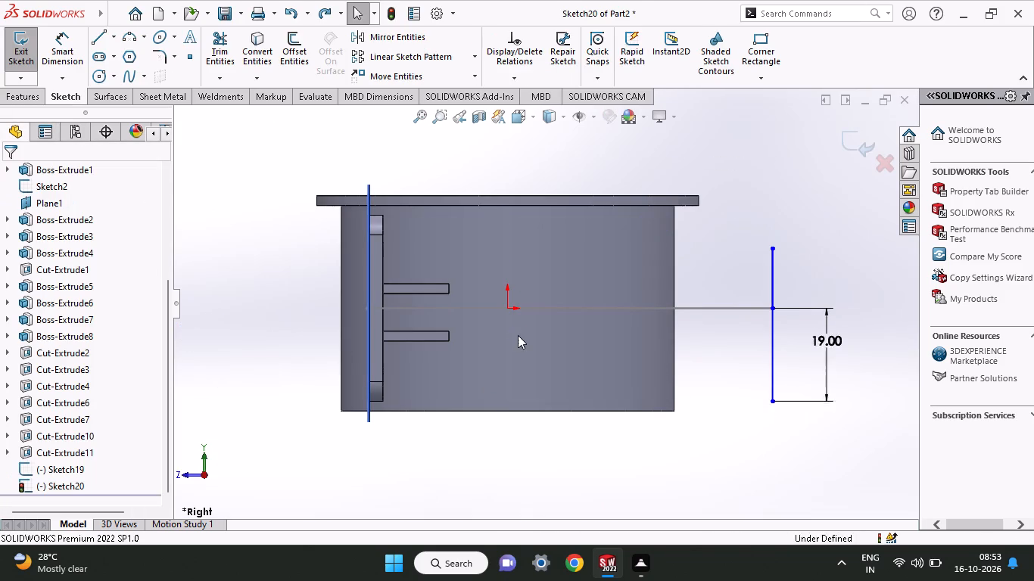
pyautogui.hotkey('ctrl', 'z')
pyautogui.hotkey('ctrl', 'z')
pyautogui.hotkey('ctrl', 'z')
pyautogui.hotkey('ctrl', 'z')
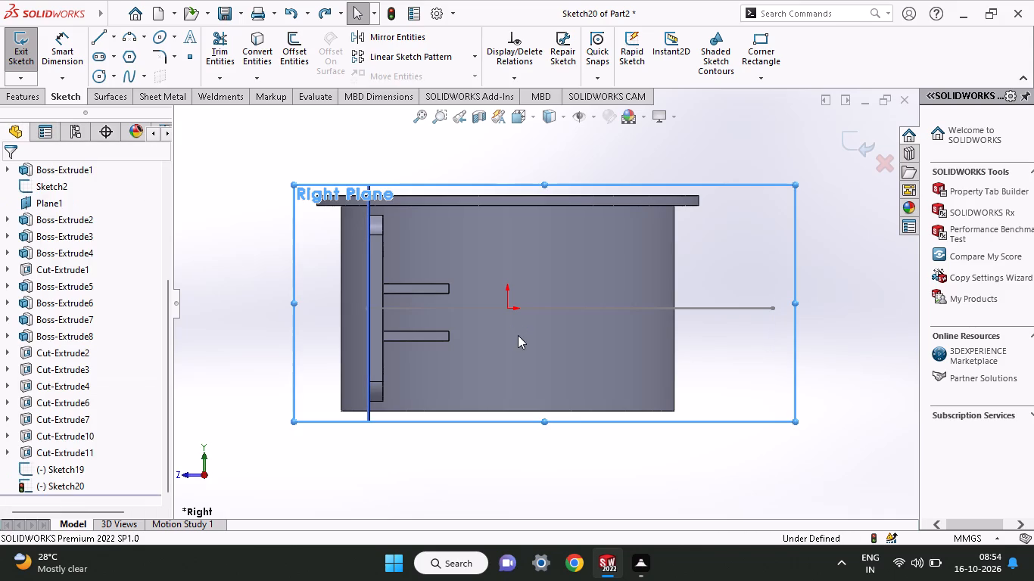
# Undo the Right Plane sketch and the arc path sketch's latest edits, back to the arc with its short horizontal line.
pyautogui.moveTo(578, 386); pyautogui.dragTo(567, 229, button='middle')
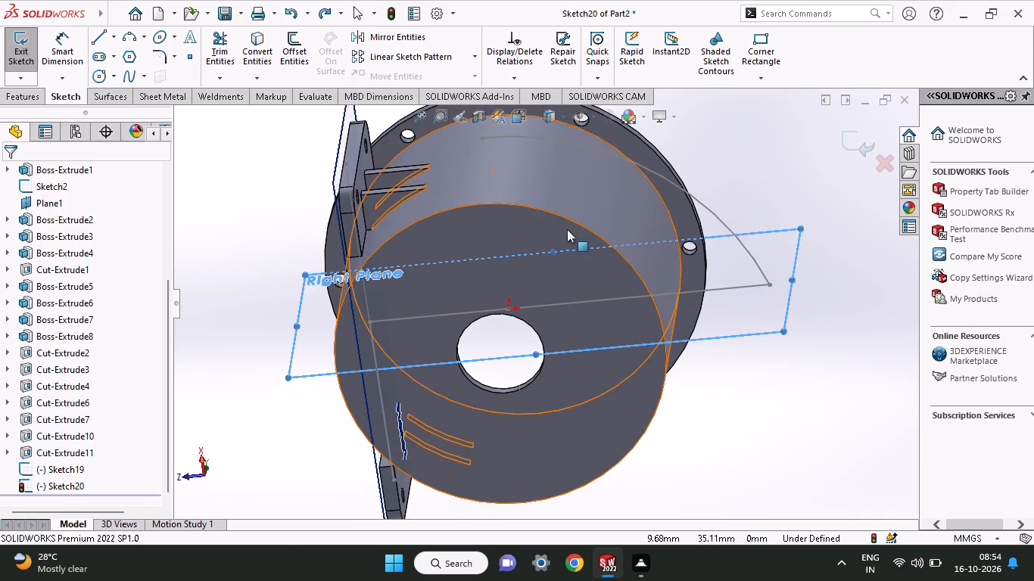
pyautogui.hotkey('ctrl', 'z')
pyautogui.hotkey('ctrl', 'z')
pyautogui.hotkey('ctrl', 'z')
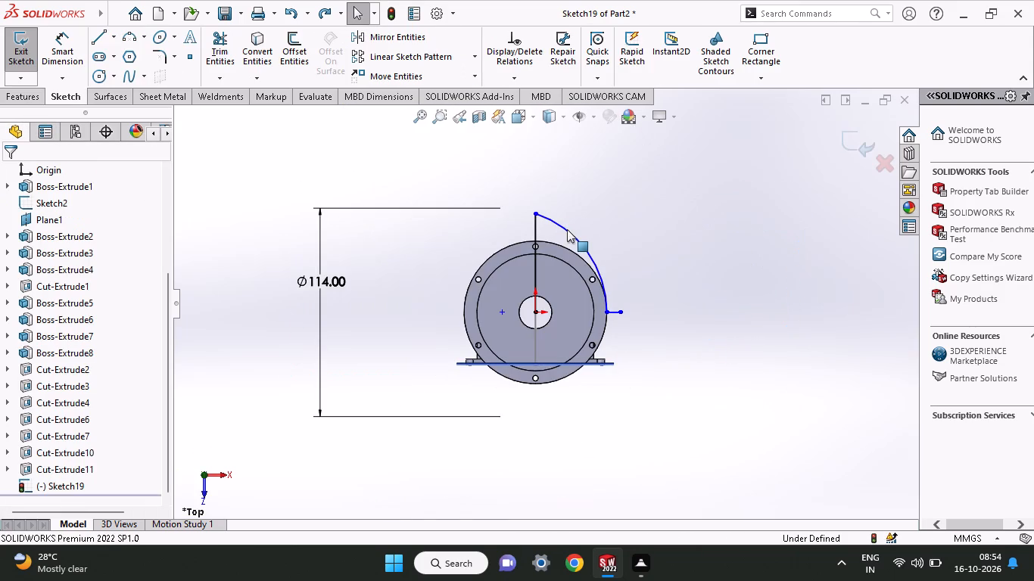
pyautogui.hotkey('ctrl', 'z')
pyautogui.hotkey('ctrl', 'z')
pyautogui.hotkey('ctrl', 'z')
pyautogui.hotkey('ctrl', 'z')
pyautogui.hotkey('ctrl', 'z')
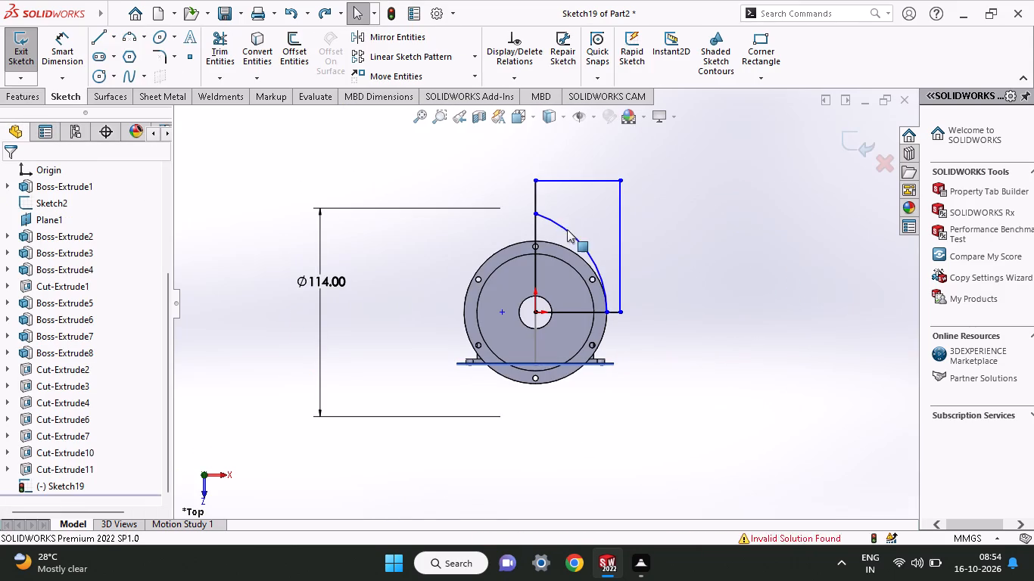
pyautogui.hotkey('ctrl', 'z')
pyautogui.hotkey('ctrl', 'z')
pyautogui.hotkey('ctrl', 'z')
pyautogui.hotkey('ctrl', 'z')
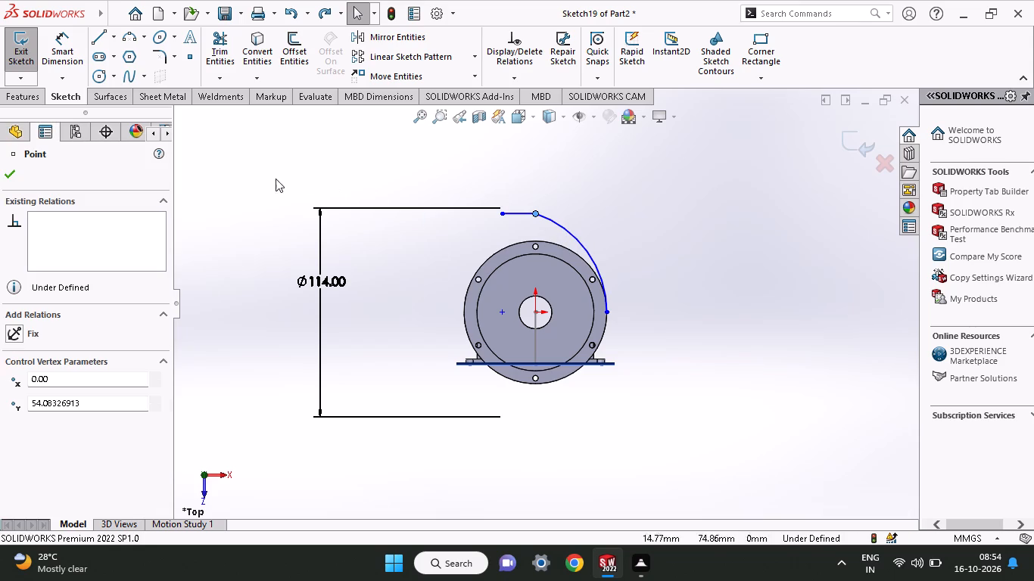
# Trim away the remaining arc and short horizontal line from the Top Plane sketch.
pyautogui.click(213, 39)
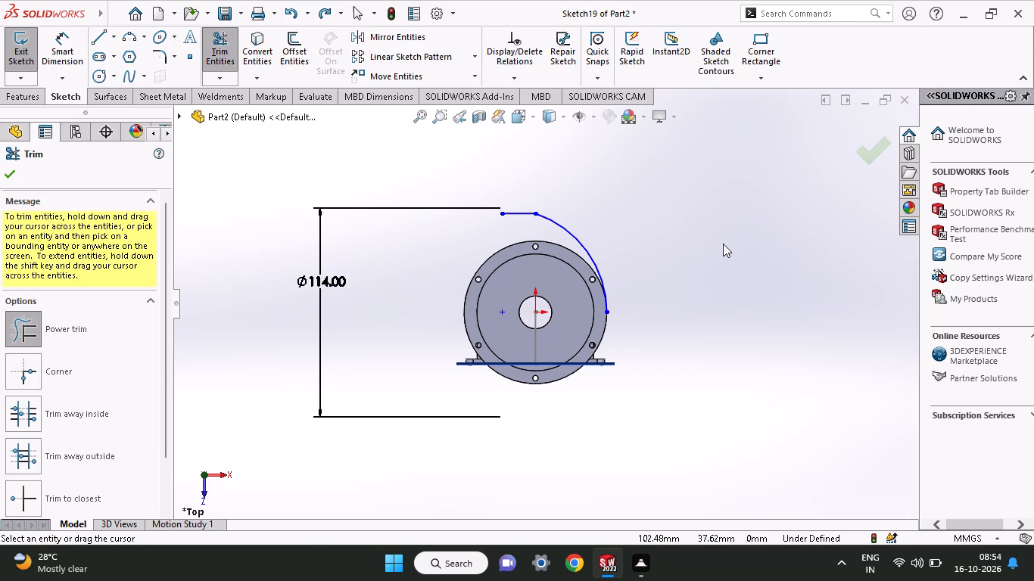
pyautogui.moveTo(621, 210); pyautogui.dragTo(544, 287)
pyautogui.moveTo(503, 176); pyautogui.dragTo(510, 242)
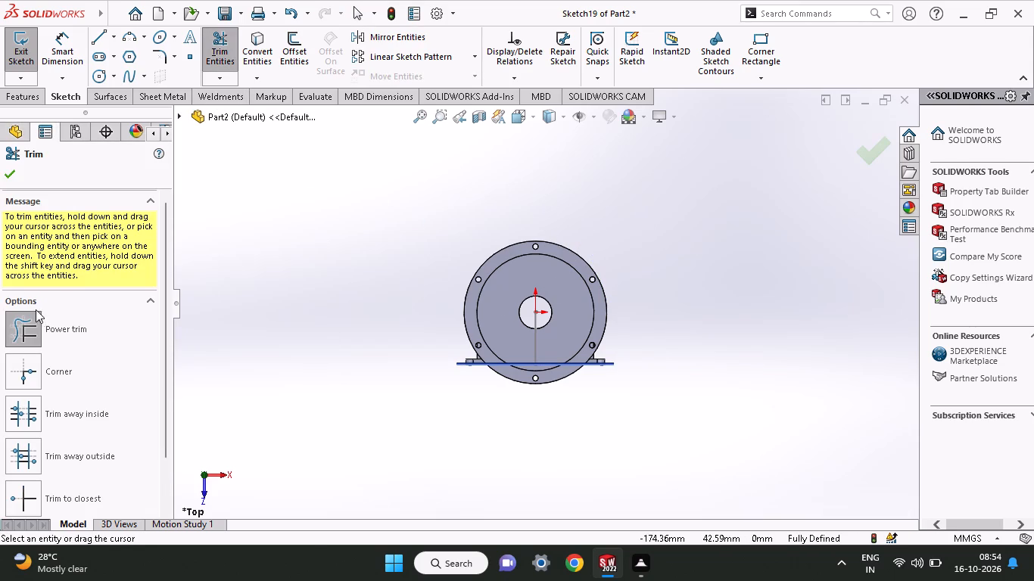
pyautogui.click(10, 179)
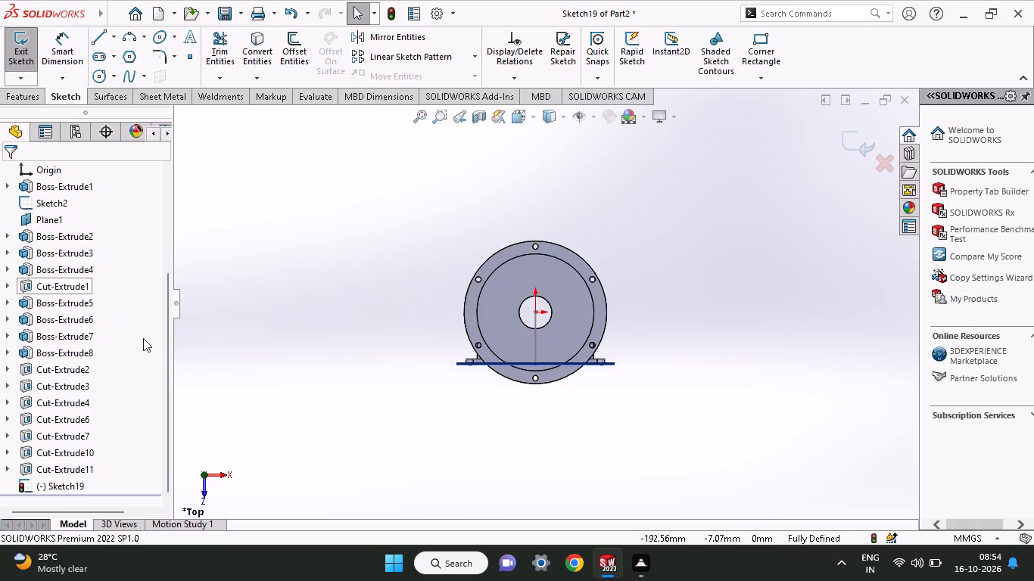
# Start a new Top Plane sketch and draw a circle about 125 mm in diameter, centred about 15.5 mm from the origin along negative X.
pyautogui.moveTo(166, 340); pyautogui.dragTo(171, 233)
pyautogui.click(75, 288)
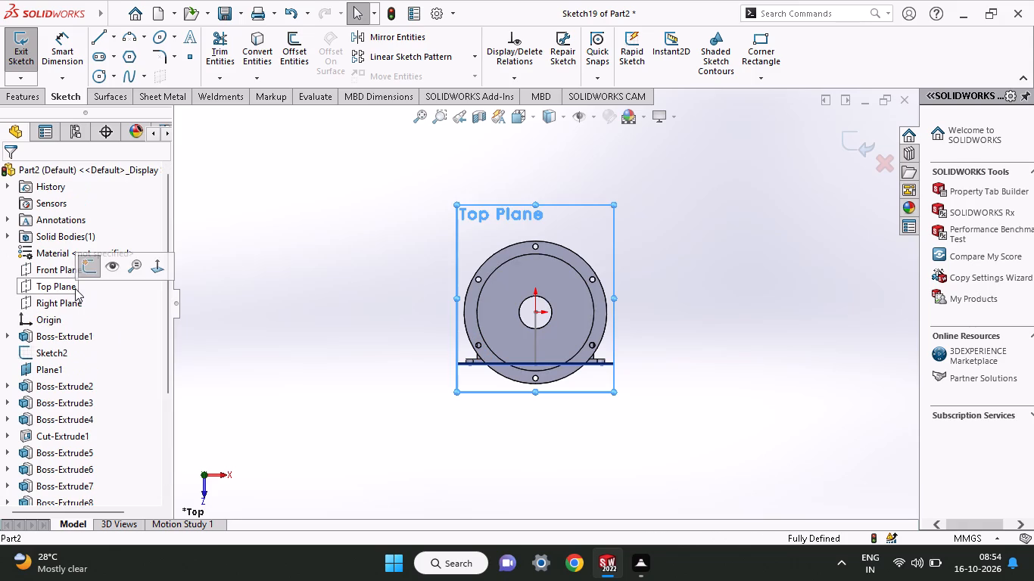
pyautogui.click(83, 265)
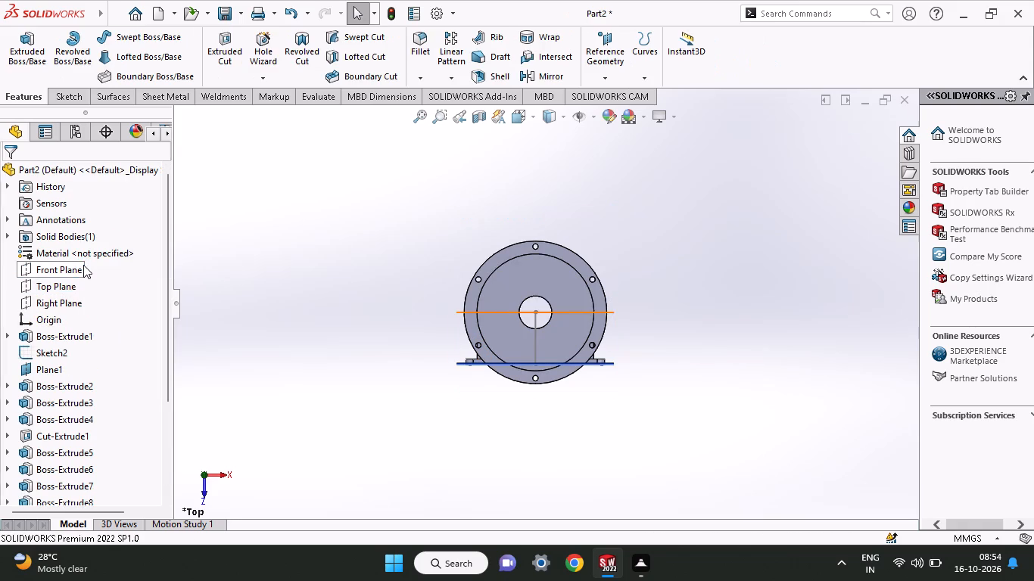
pyautogui.click(67, 290)
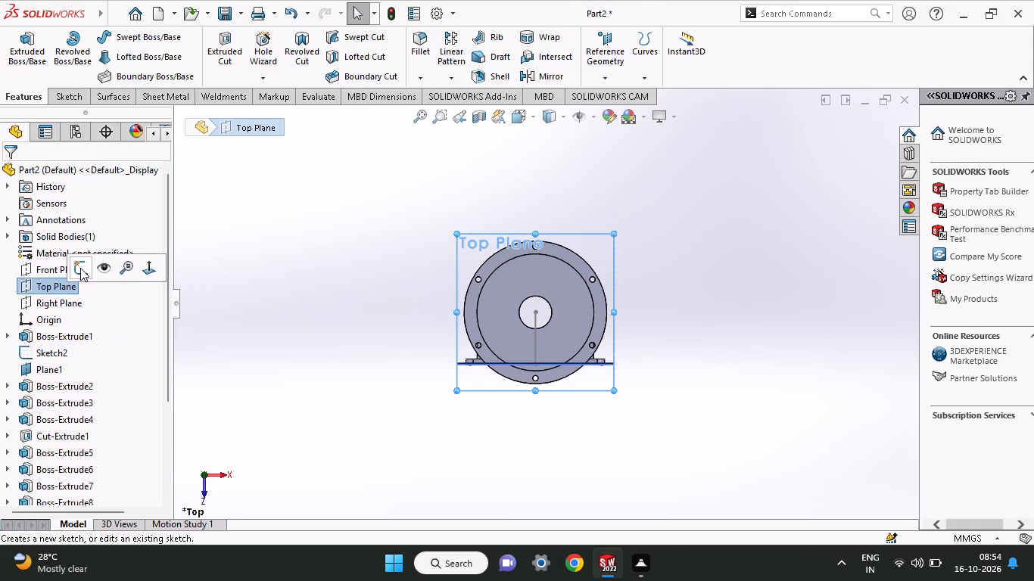
pyautogui.click(80, 268)
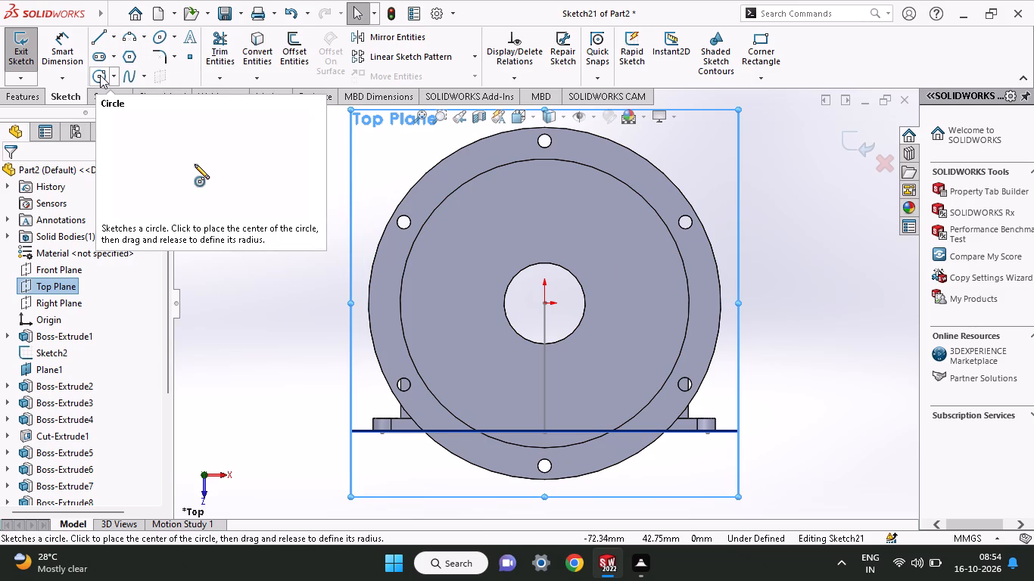
pyautogui.click(100, 75)
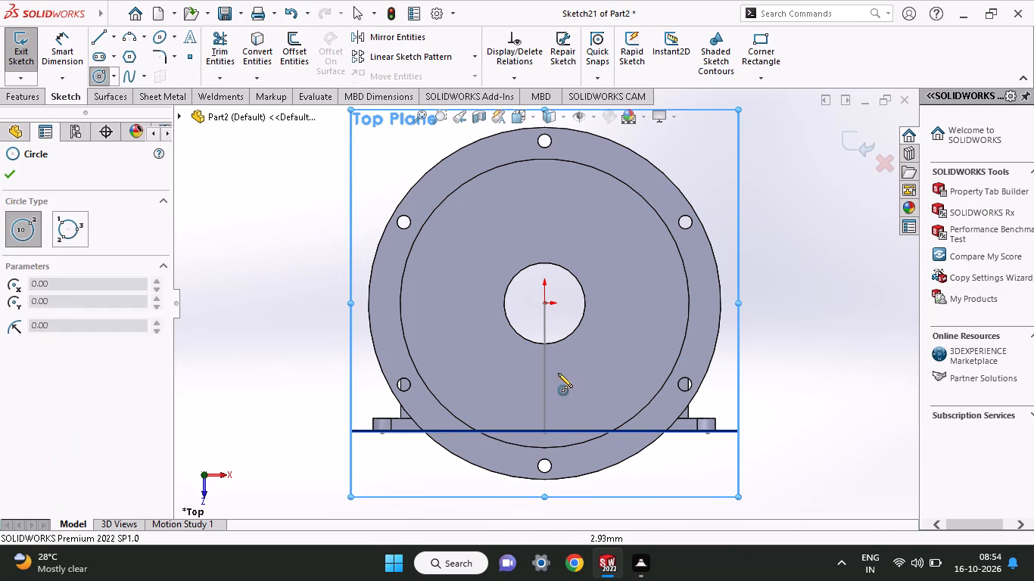
pyautogui.click(475, 302)
pyautogui.click(735, 413)
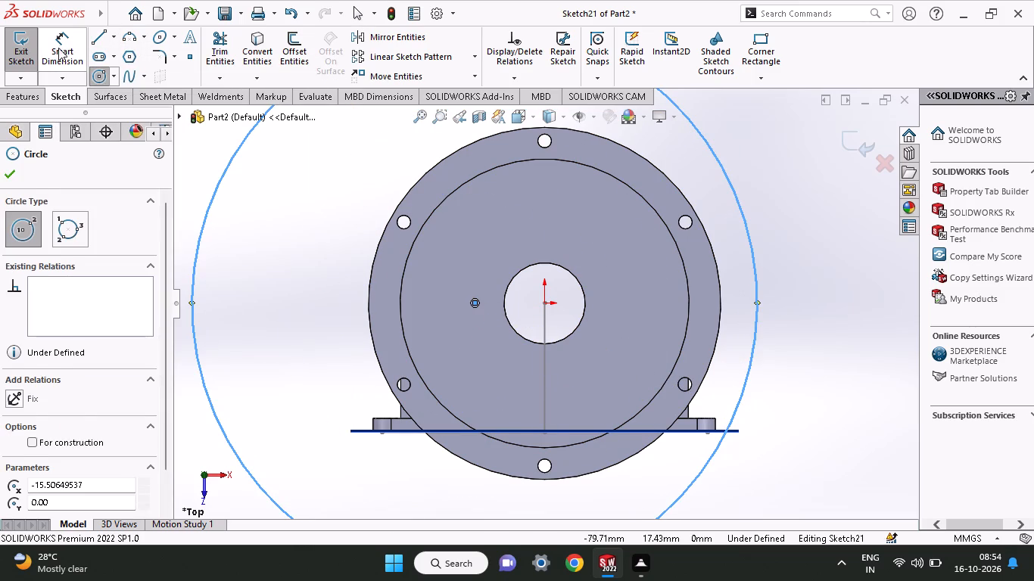
# Dimension the large circle's diameter as 57+57, giving 114 mm.
pyautogui.click(60, 43)
pyautogui.click(215, 197)
pyautogui.click(235, 234)
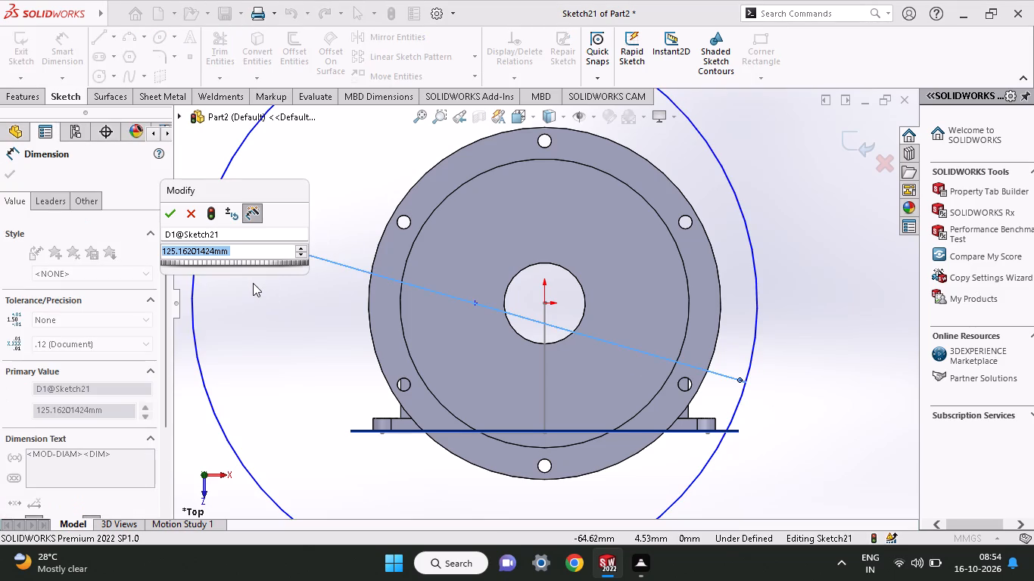
pyautogui.write('57')
pyautogui.write('+57')
pyautogui.press('Return')
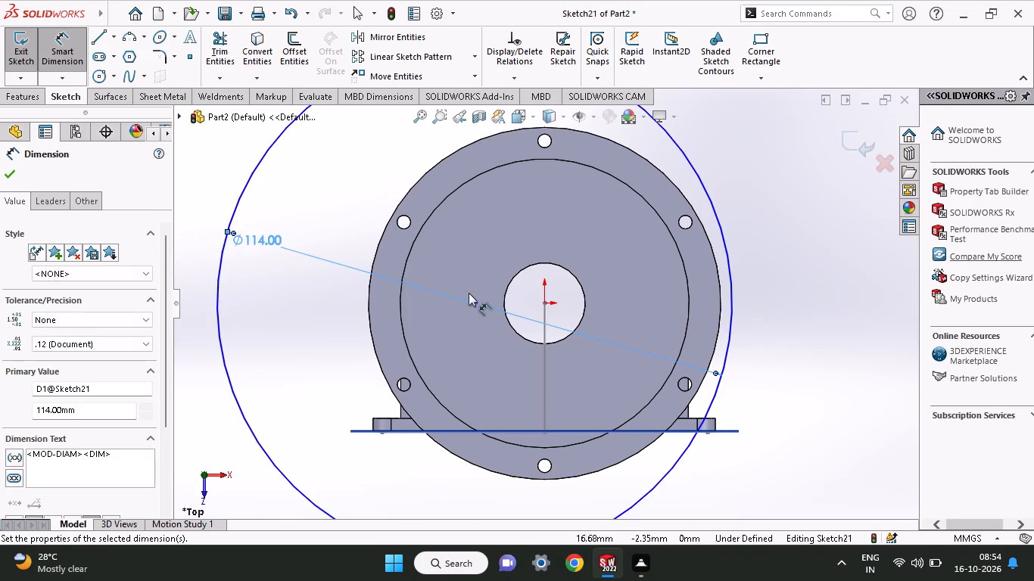
pyautogui.click(7, 166)
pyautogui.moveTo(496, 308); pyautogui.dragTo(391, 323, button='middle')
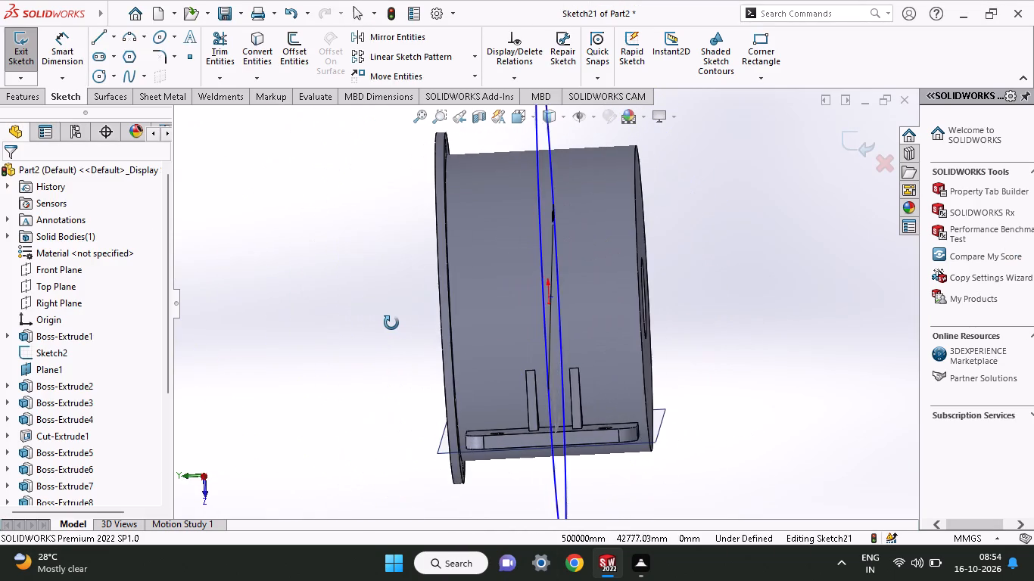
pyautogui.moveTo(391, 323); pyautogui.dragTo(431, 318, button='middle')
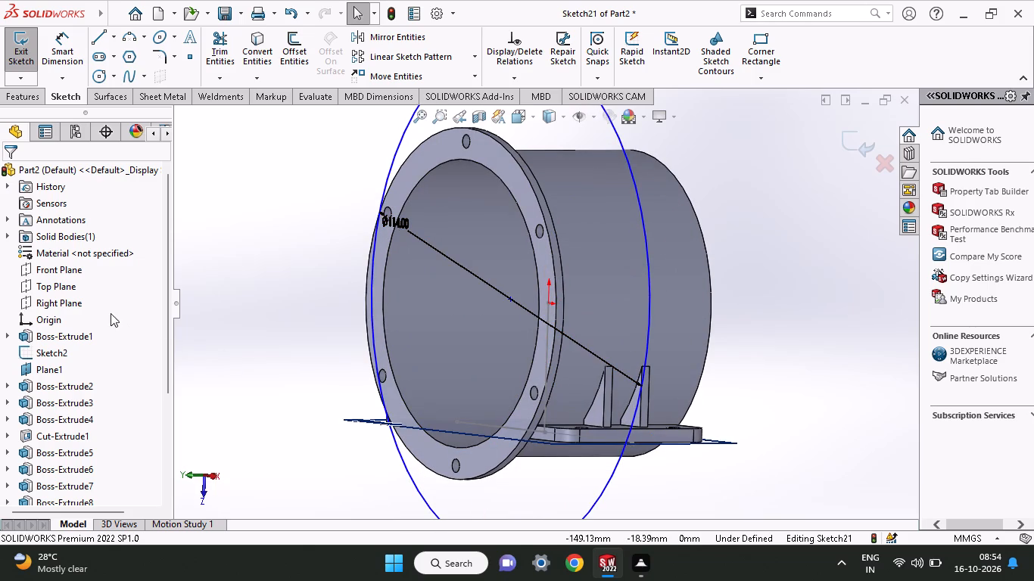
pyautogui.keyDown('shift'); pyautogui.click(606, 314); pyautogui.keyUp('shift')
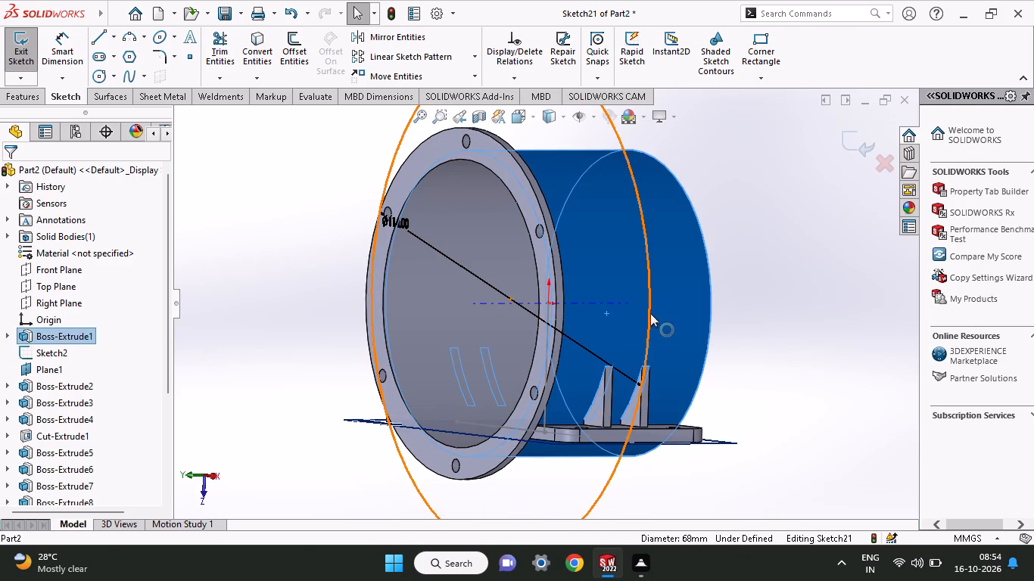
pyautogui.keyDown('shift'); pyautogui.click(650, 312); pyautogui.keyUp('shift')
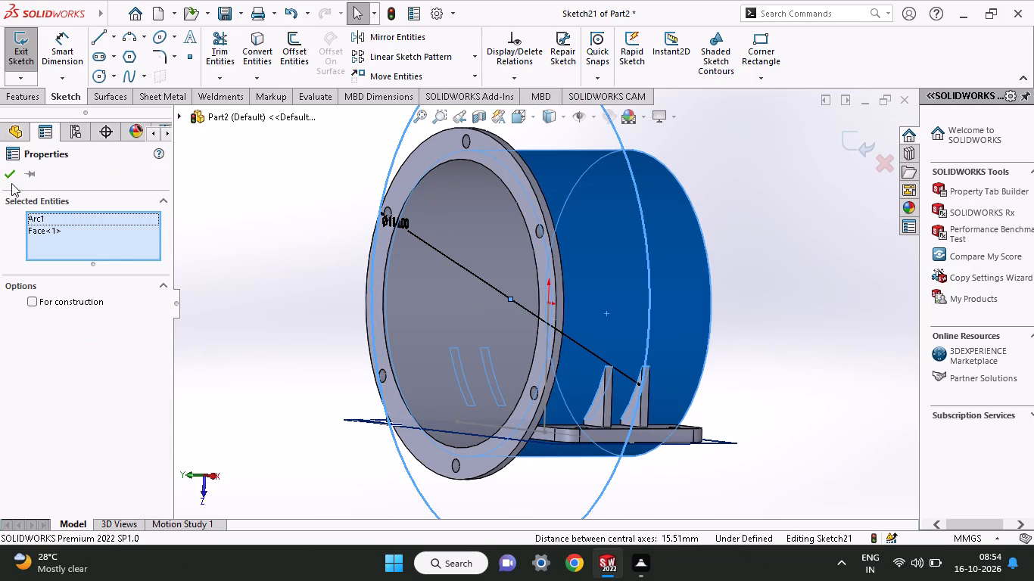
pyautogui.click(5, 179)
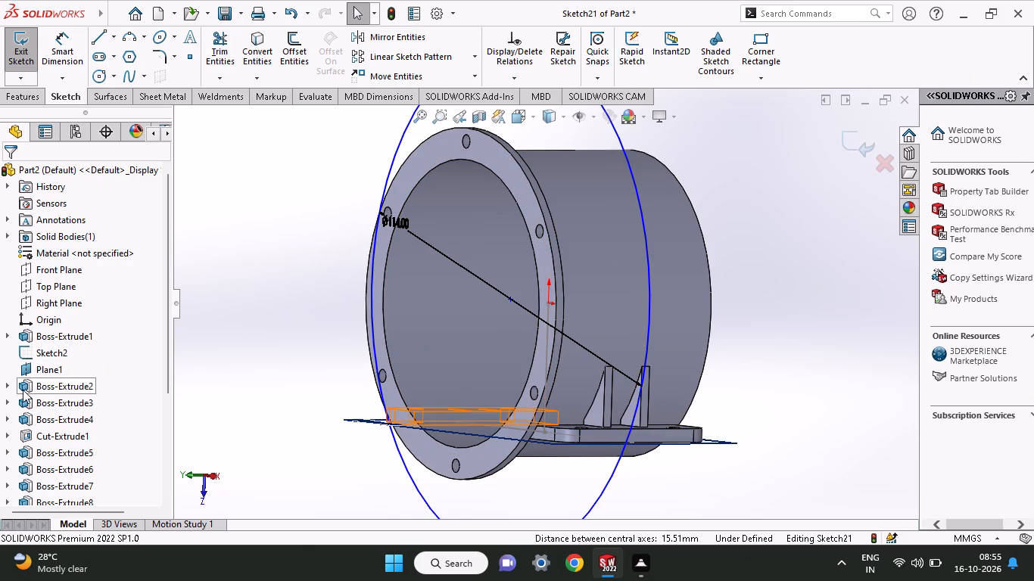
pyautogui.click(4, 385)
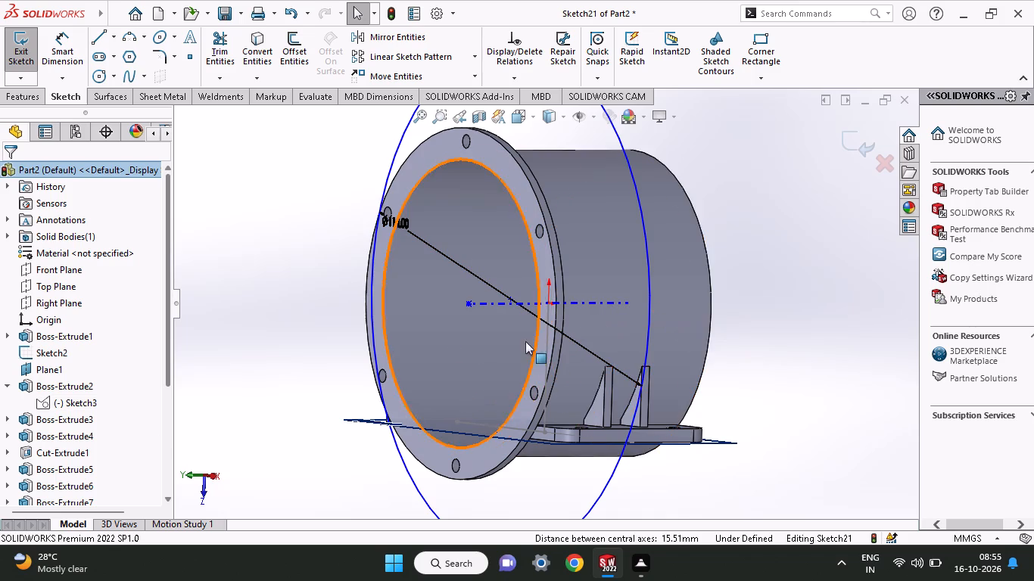
# Close the 114 mm circle sketch and draw a circle about 64 mm in diameter at the origin in another Top Plane sketch.
pyautogui.click(64, 287)
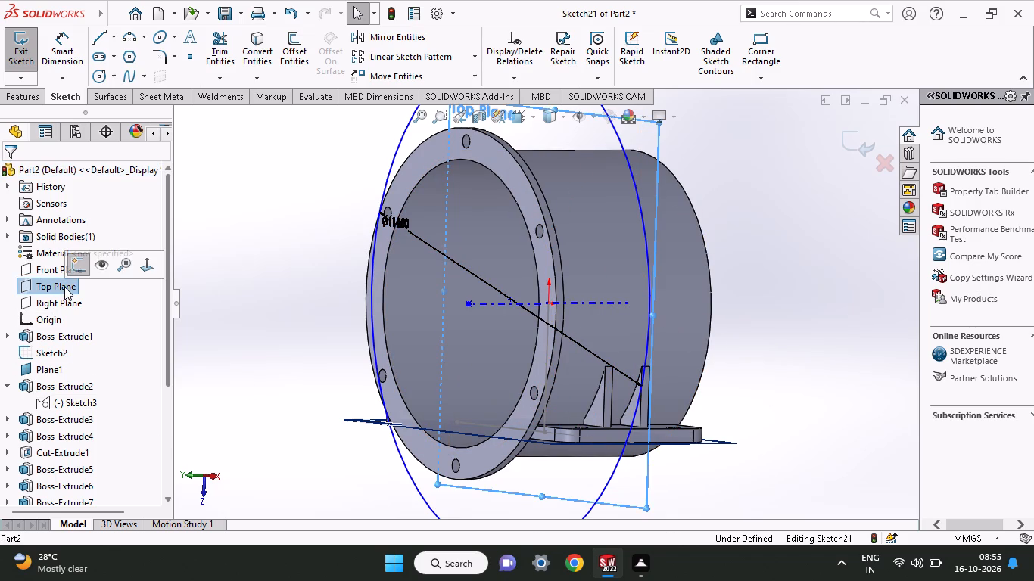
pyautogui.click(72, 273)
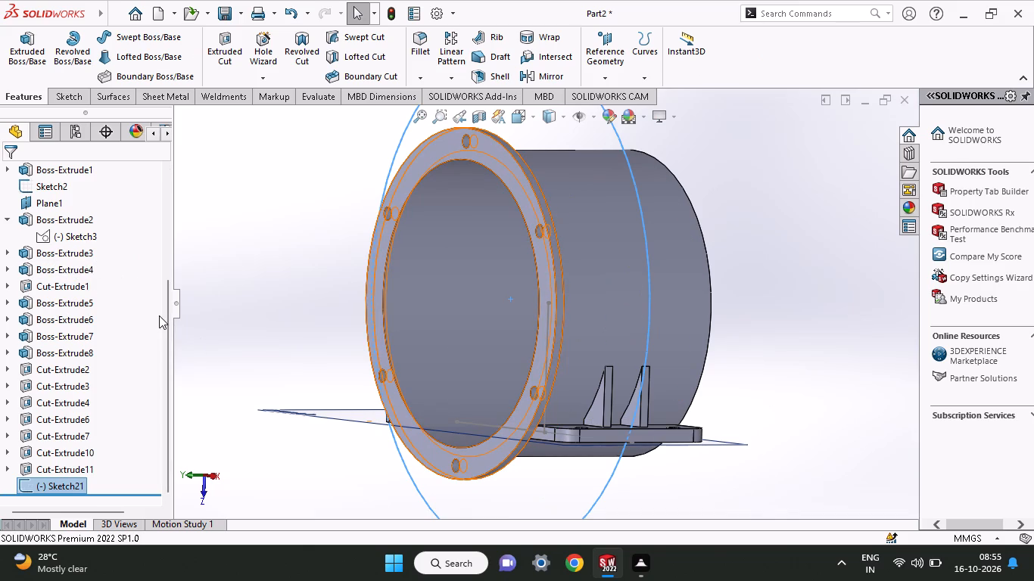
pyautogui.moveTo(168, 319); pyautogui.dragTo(210, 191)
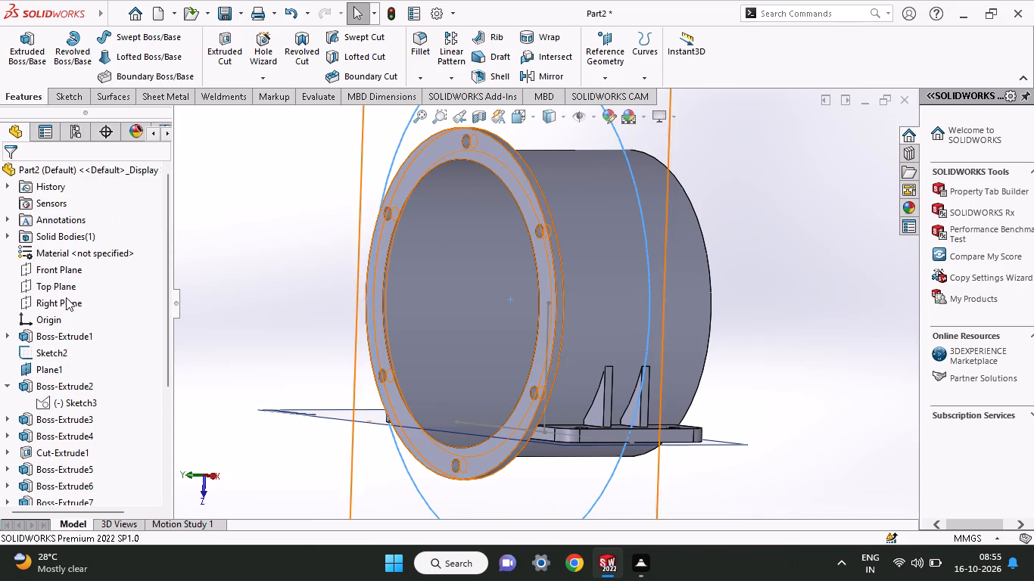
pyautogui.click(61, 282)
pyautogui.click(69, 265)
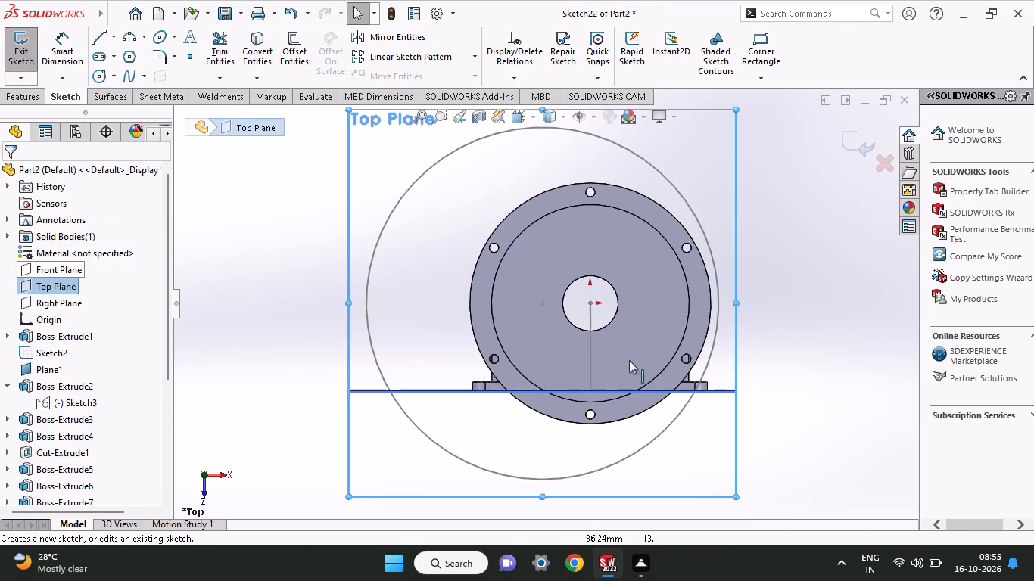
pyautogui.click(97, 76)
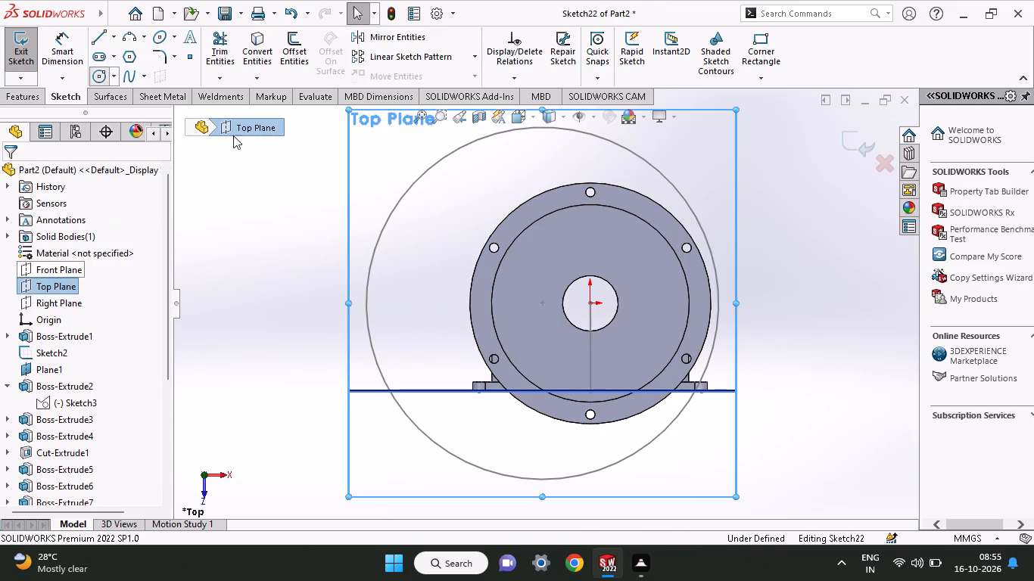
pyautogui.click(593, 304)
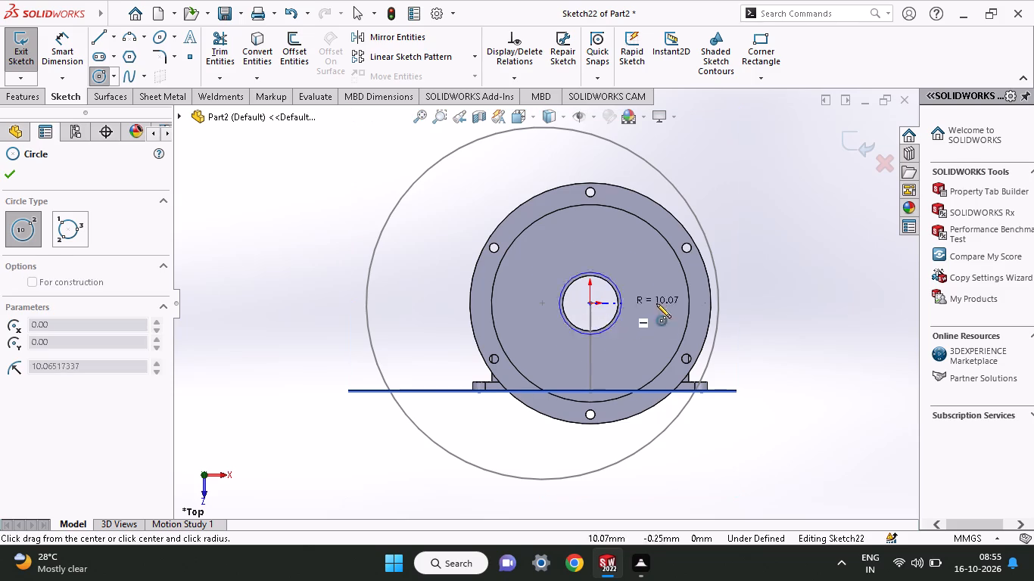
pyautogui.click(681, 265)
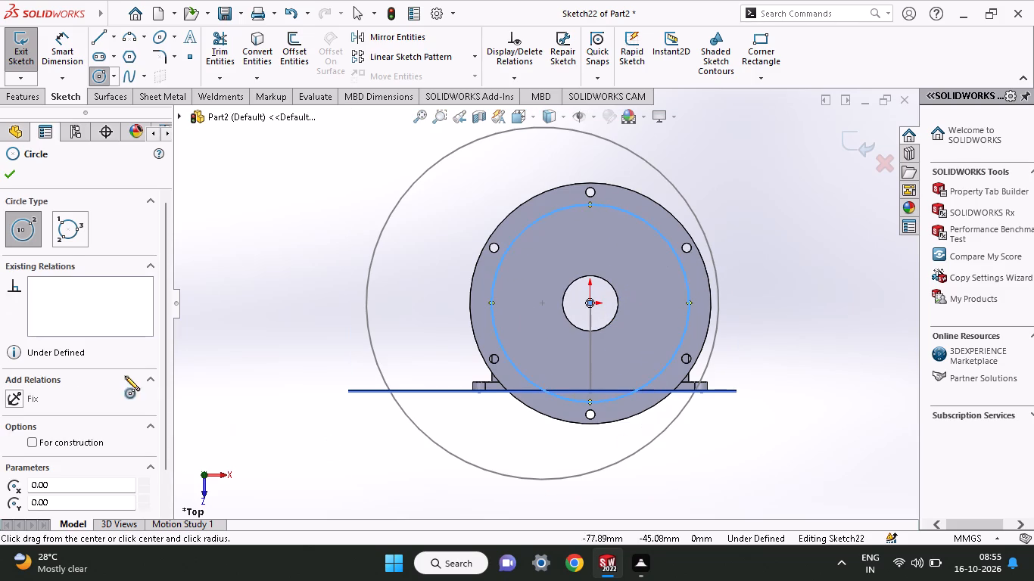
pyautogui.click(13, 178)
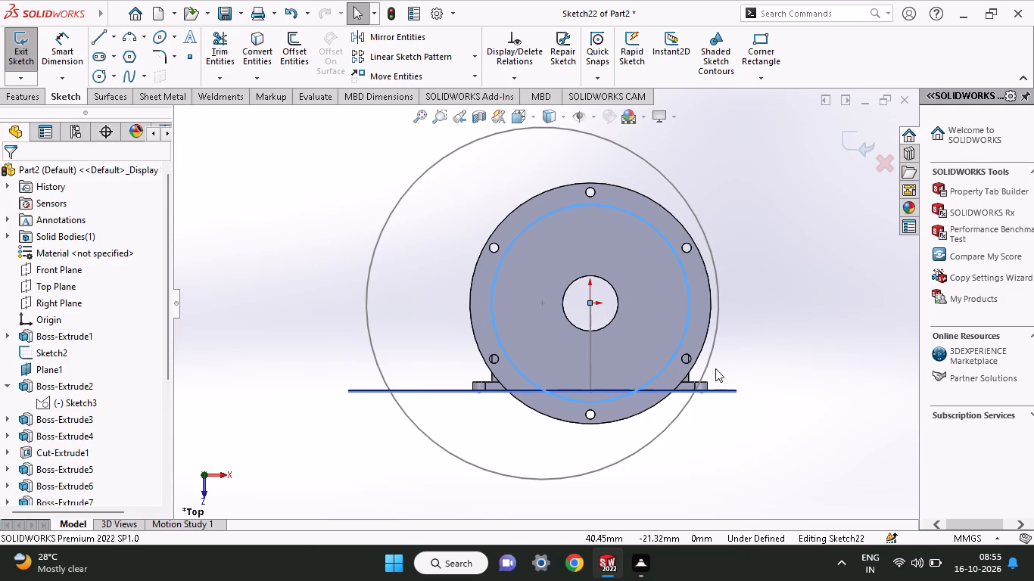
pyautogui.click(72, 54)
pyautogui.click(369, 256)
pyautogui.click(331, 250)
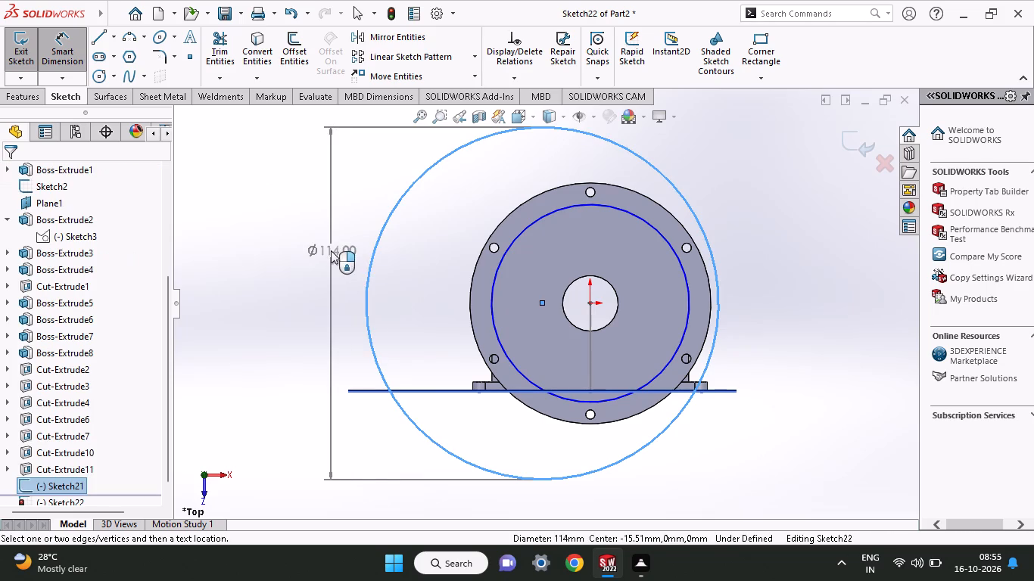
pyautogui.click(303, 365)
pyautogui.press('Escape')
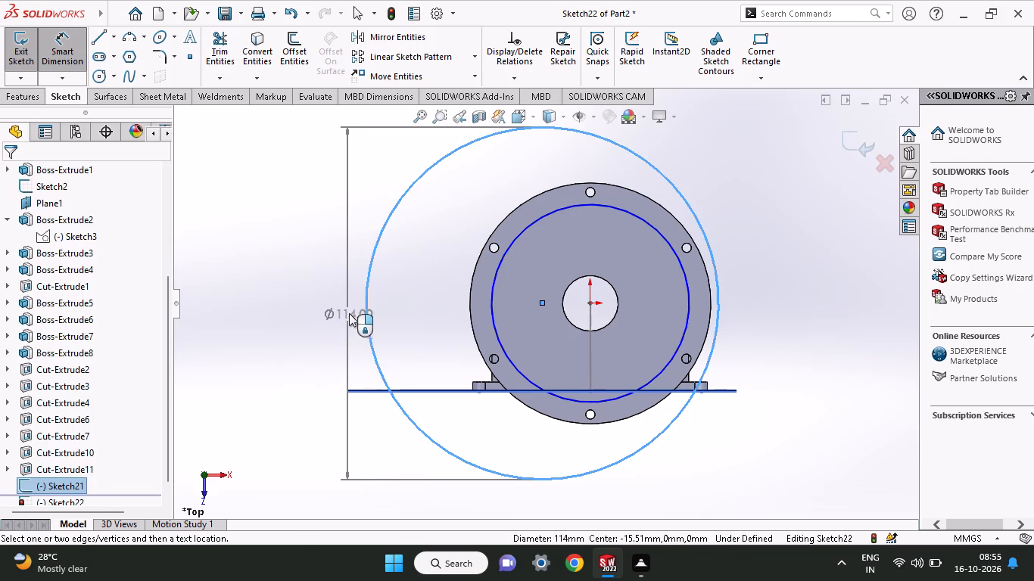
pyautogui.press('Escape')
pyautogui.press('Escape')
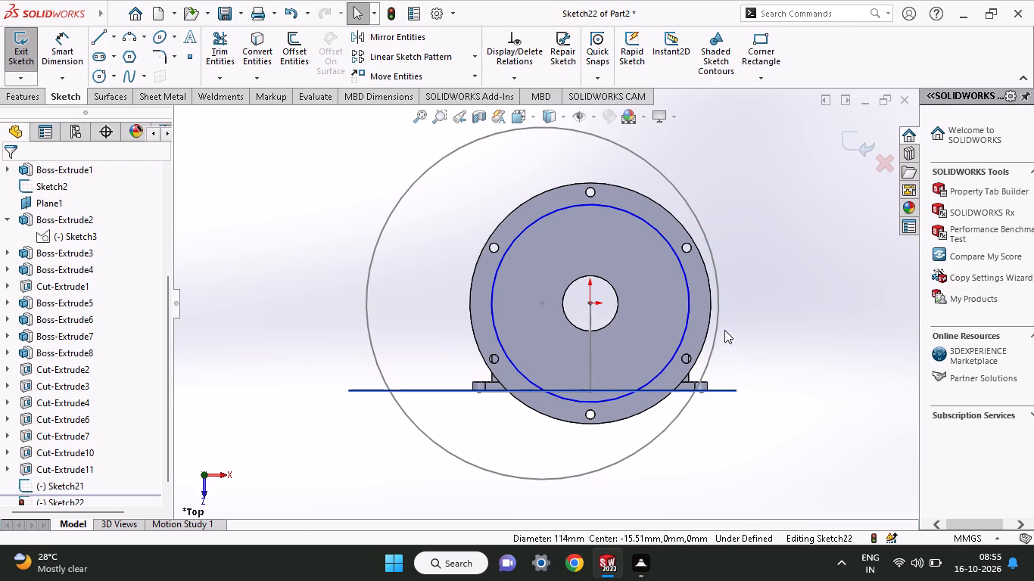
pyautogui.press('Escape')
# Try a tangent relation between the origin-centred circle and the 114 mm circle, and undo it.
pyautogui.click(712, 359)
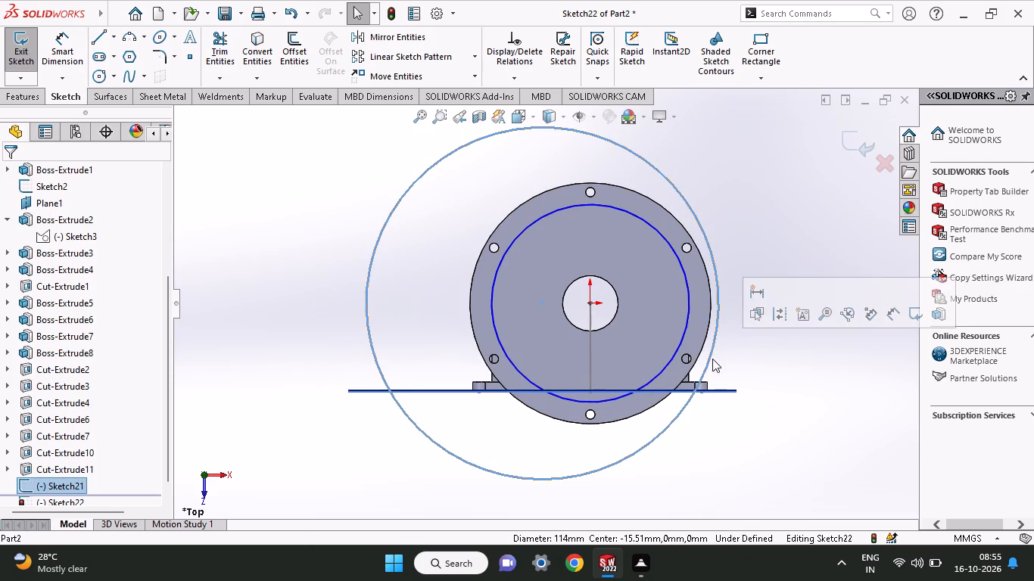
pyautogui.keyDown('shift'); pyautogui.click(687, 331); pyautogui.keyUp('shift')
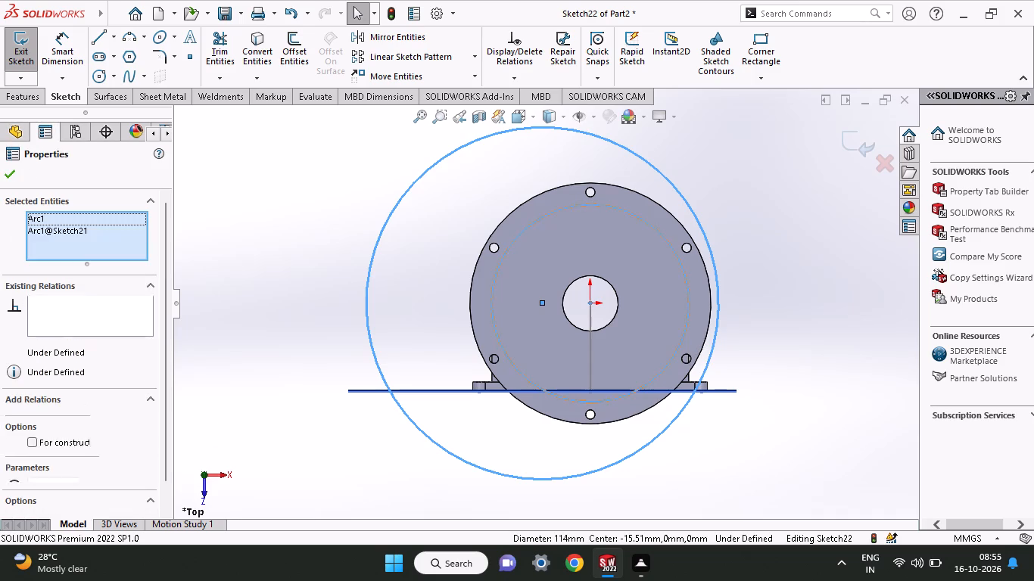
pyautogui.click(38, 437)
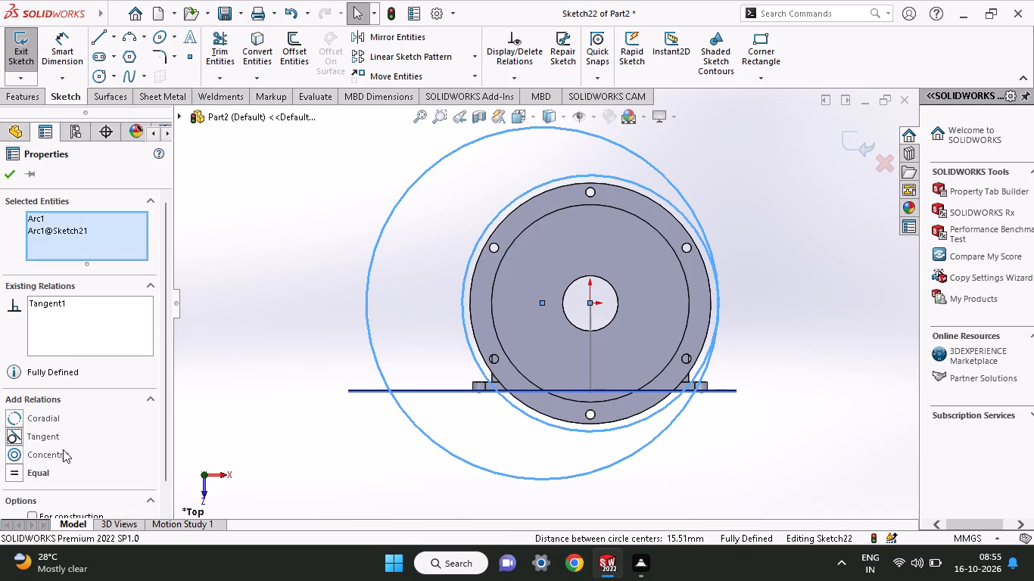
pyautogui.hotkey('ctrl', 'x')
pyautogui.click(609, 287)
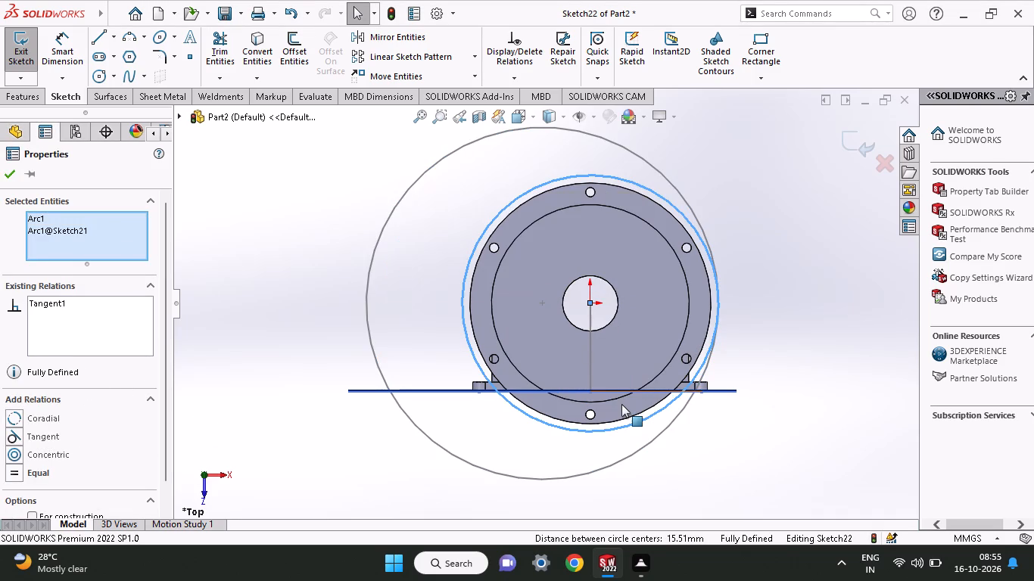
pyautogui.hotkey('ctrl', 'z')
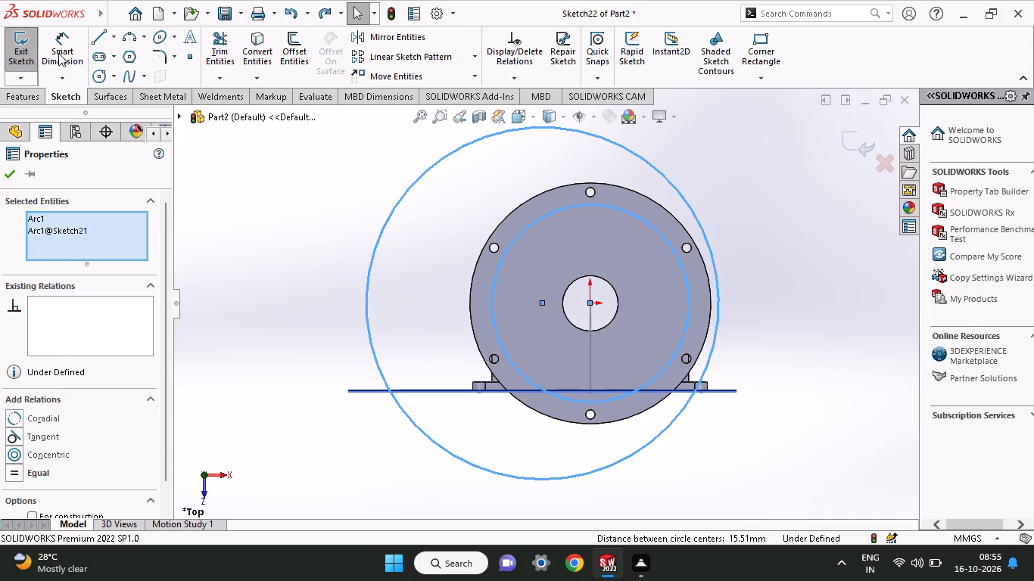
# Dimension the origin-centred circle's diameter at 64 mm.
pyautogui.click(58, 53)
pyautogui.click(491, 309)
pyautogui.click(419, 318)
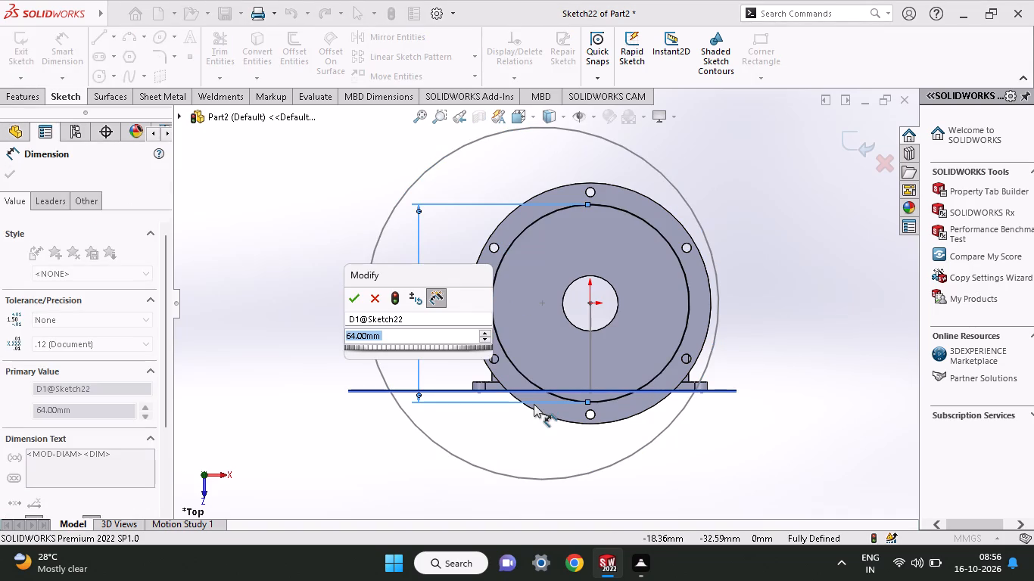
pyautogui.click(355, 293)
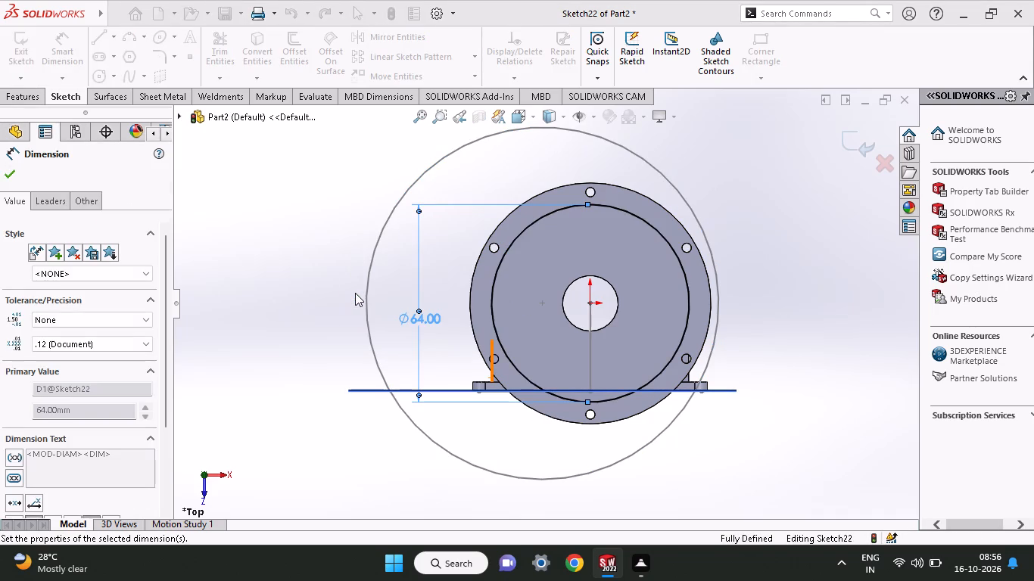
pyautogui.click(7, 173)
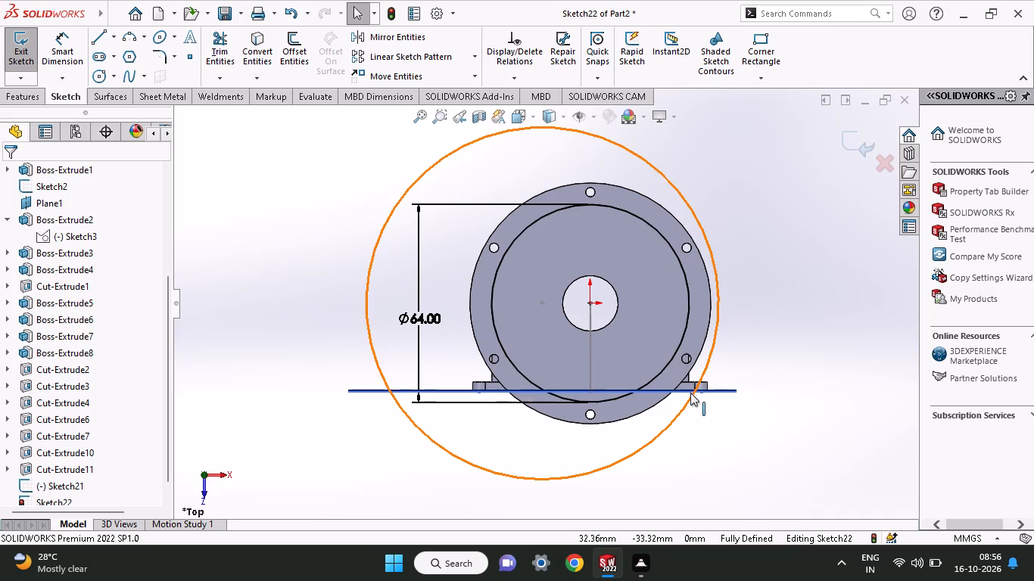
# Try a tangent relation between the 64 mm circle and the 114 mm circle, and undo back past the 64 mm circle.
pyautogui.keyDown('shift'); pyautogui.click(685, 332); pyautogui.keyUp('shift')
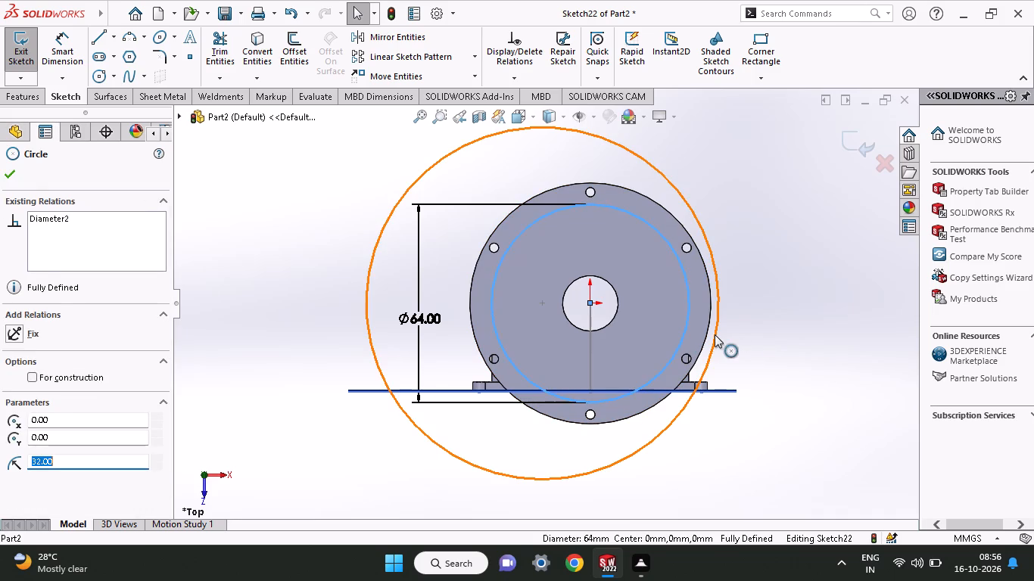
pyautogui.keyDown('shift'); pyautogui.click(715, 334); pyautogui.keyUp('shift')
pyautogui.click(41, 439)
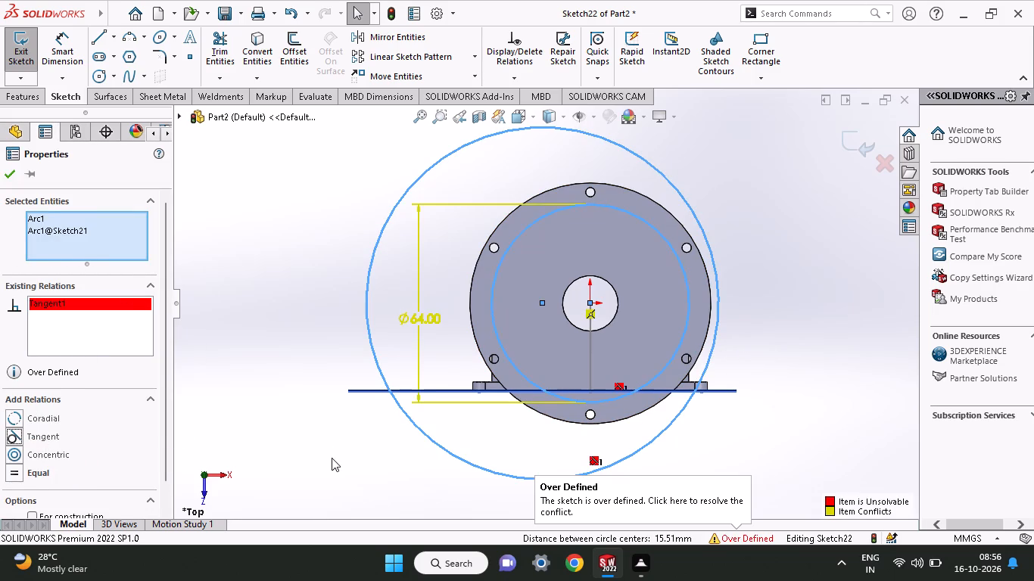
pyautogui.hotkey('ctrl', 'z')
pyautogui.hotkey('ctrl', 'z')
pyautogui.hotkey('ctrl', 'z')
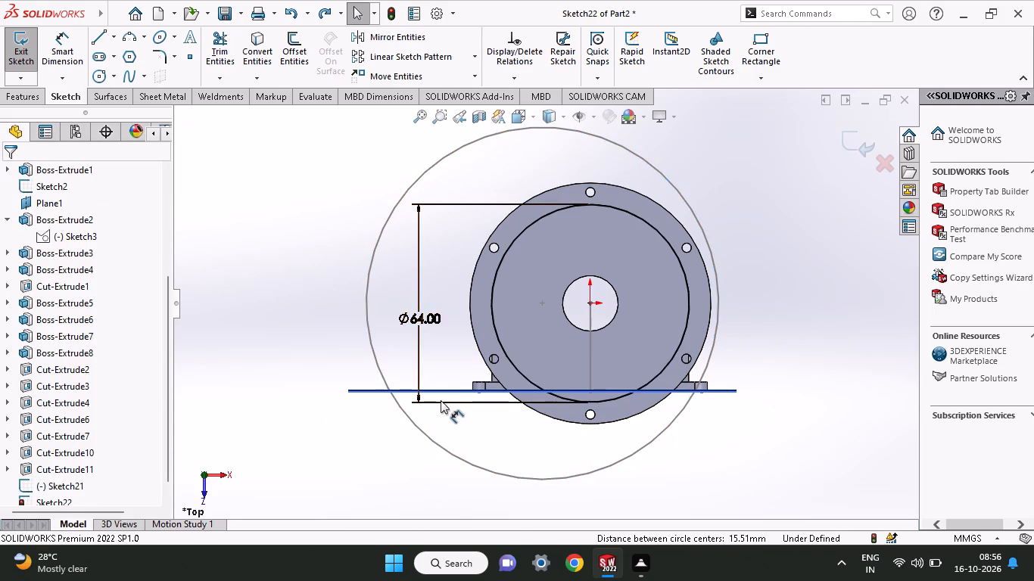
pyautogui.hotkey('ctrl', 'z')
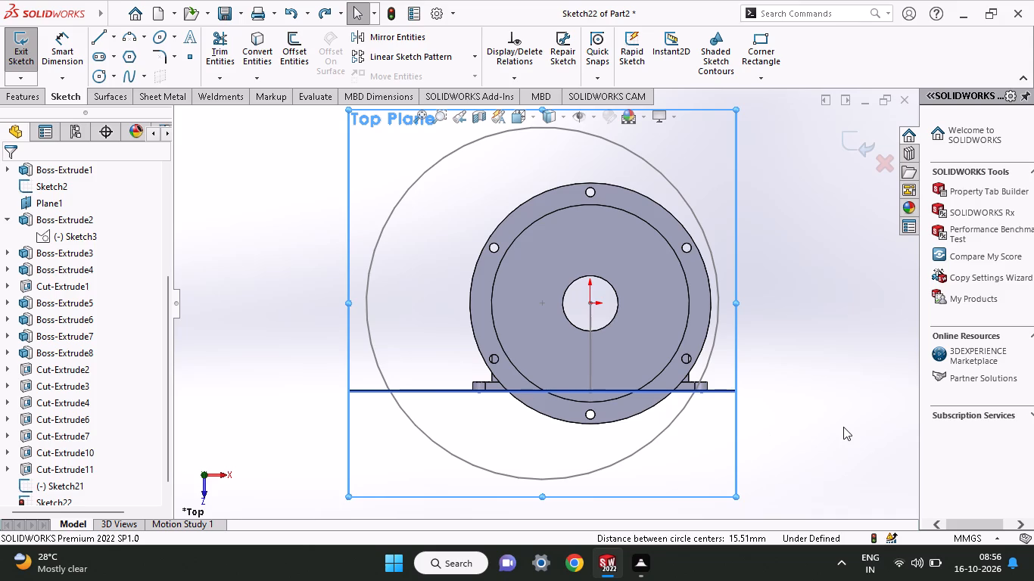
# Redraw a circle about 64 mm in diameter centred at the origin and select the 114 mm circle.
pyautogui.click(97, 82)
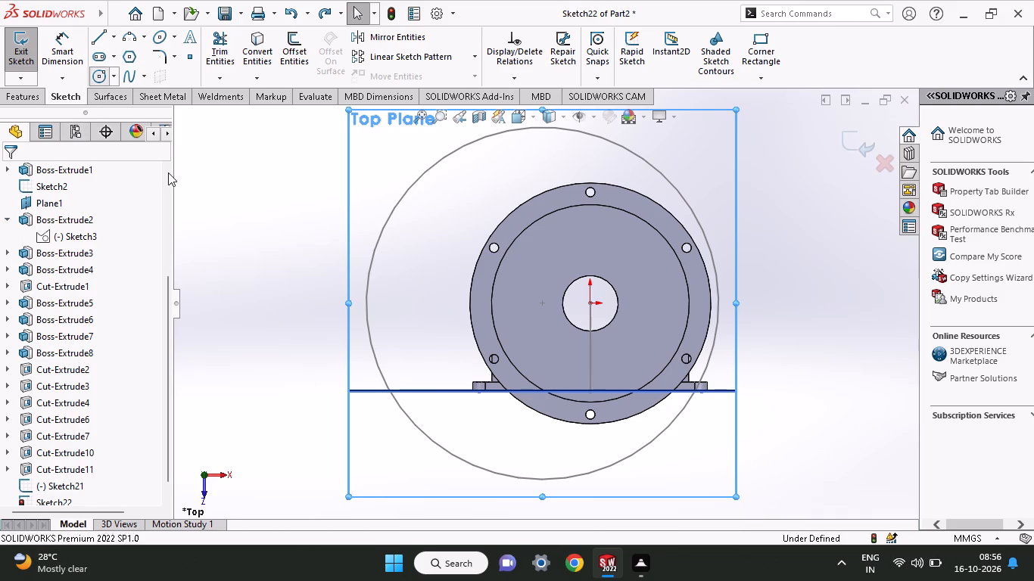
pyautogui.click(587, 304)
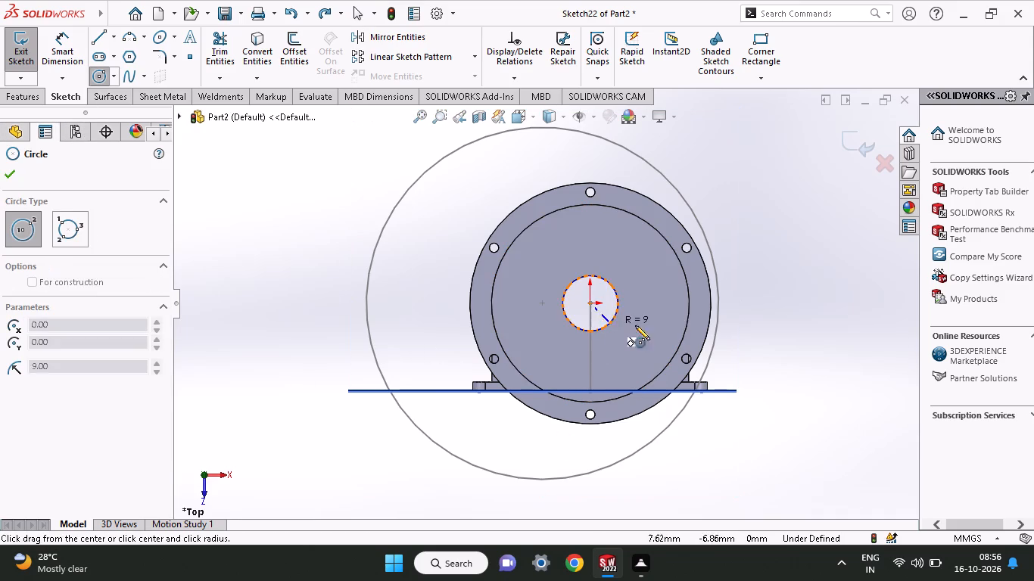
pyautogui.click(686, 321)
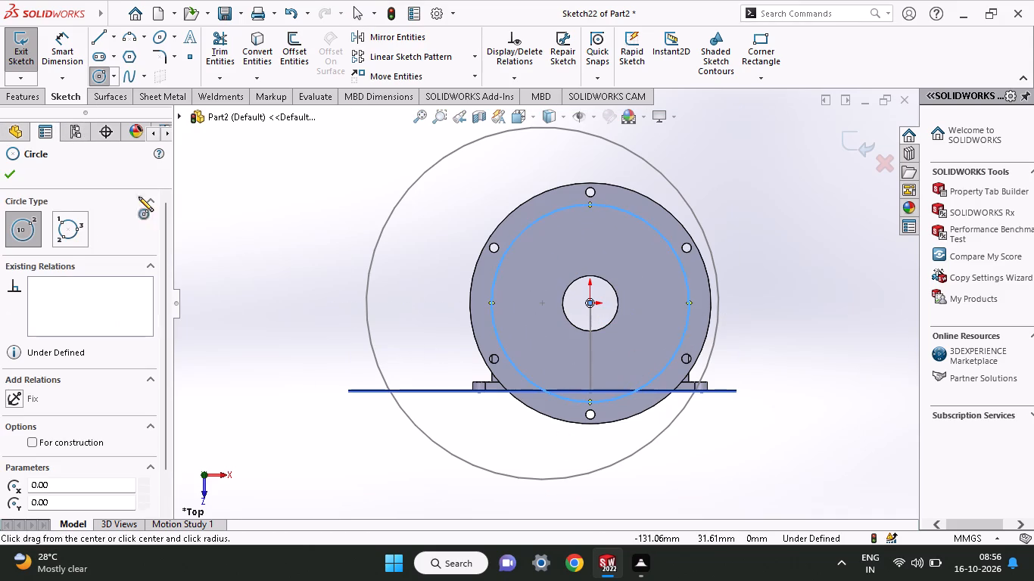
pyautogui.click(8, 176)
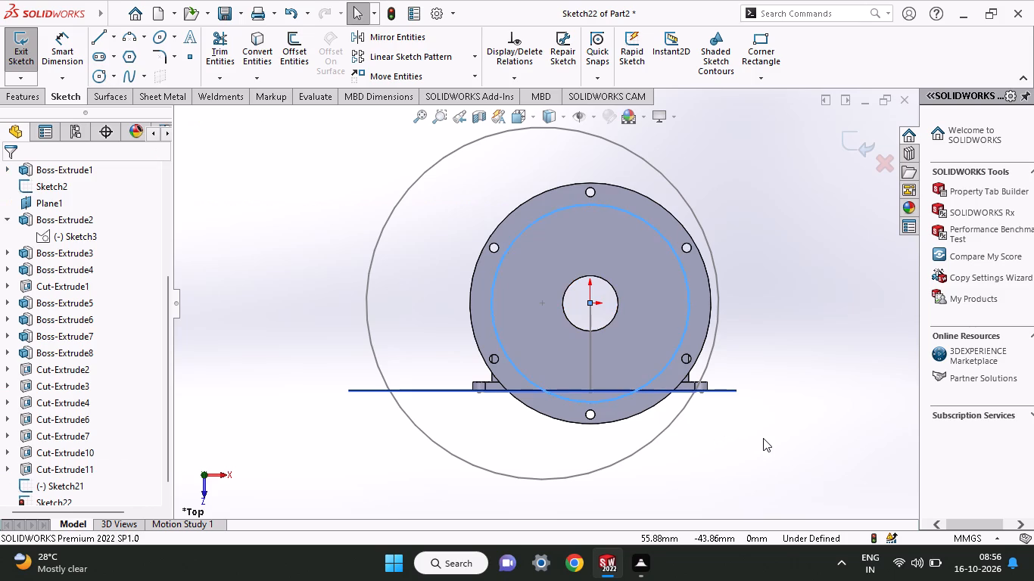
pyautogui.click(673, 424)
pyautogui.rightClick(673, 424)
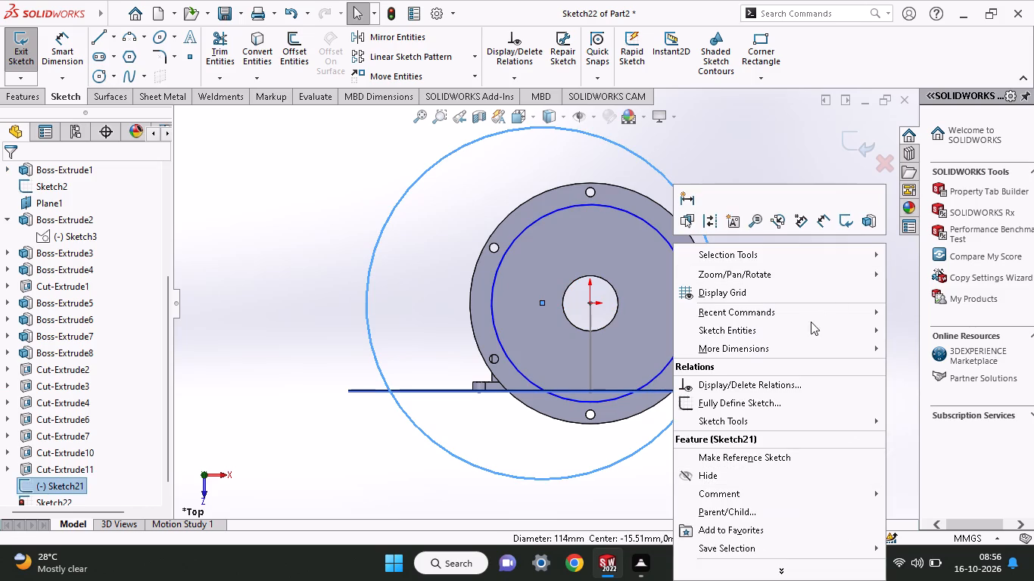
# Undo the redrawn circle and the second Top Plane sketch, going back to editing the 114 mm circle sketch.
pyautogui.hotkey('ctrl', 'z')
pyautogui.keyDown('ctrl'); pyautogui.click(600, 487); pyautogui.keyUp('ctrl')
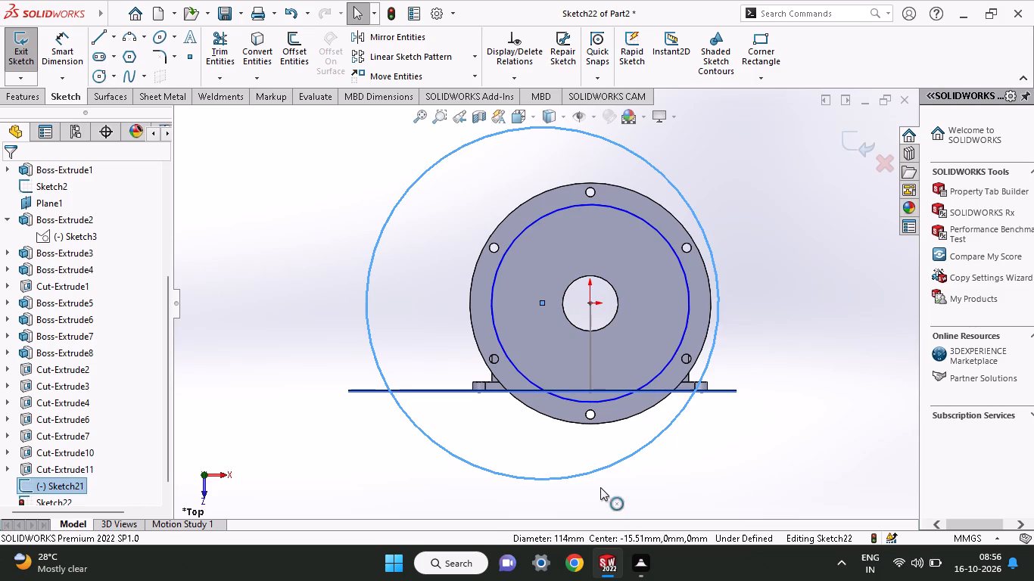
pyautogui.hotkey('ctrl', 'z')
pyautogui.hotkey('ctrl', 'z')
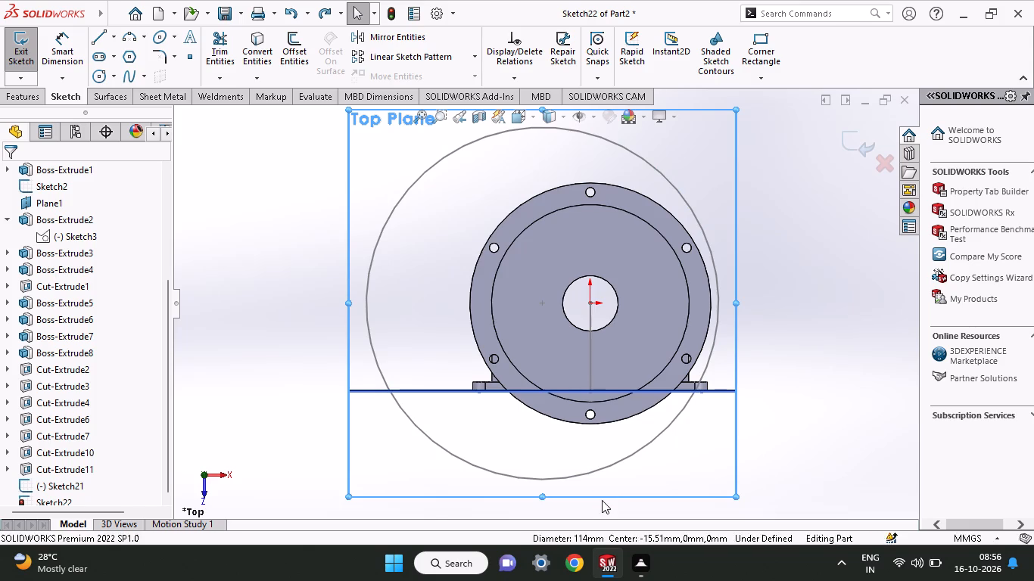
pyautogui.hotkey('ctrl', 'z')
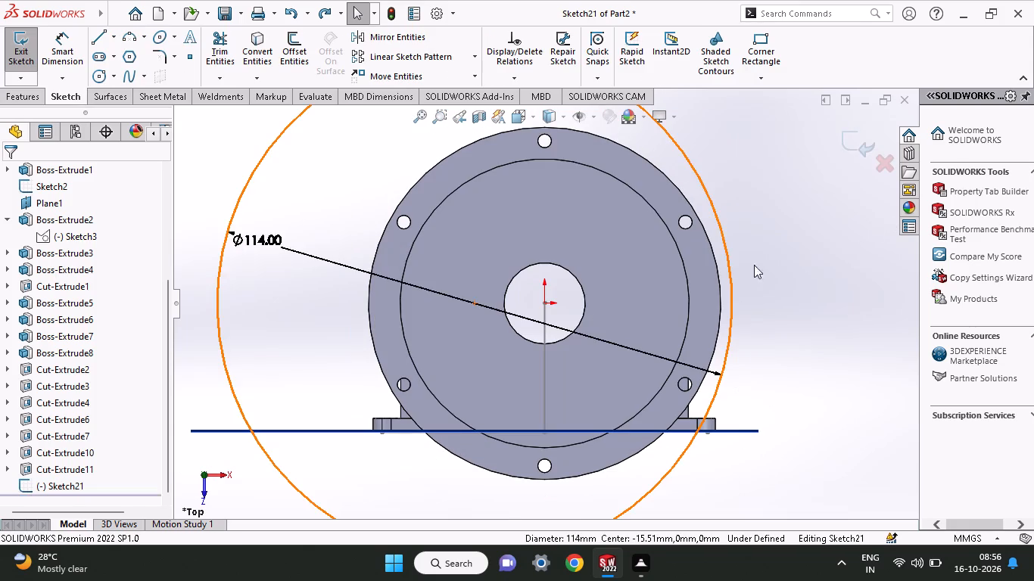
# Draw a circle centred at the origin in the 114 mm circle's sketch and dimension its diameter at 64 mm.
pyautogui.click(92, 73)
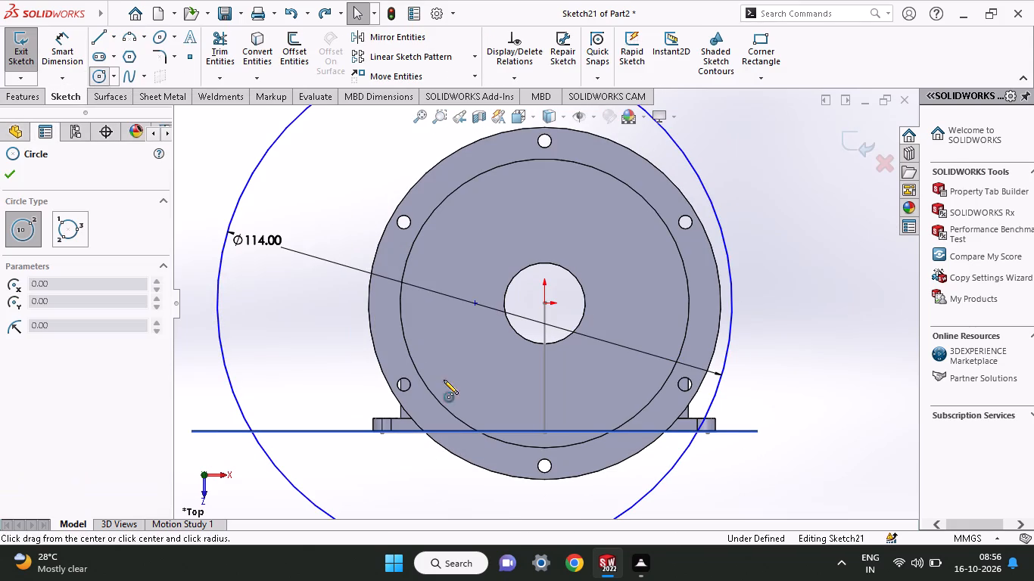
pyautogui.click(541, 305)
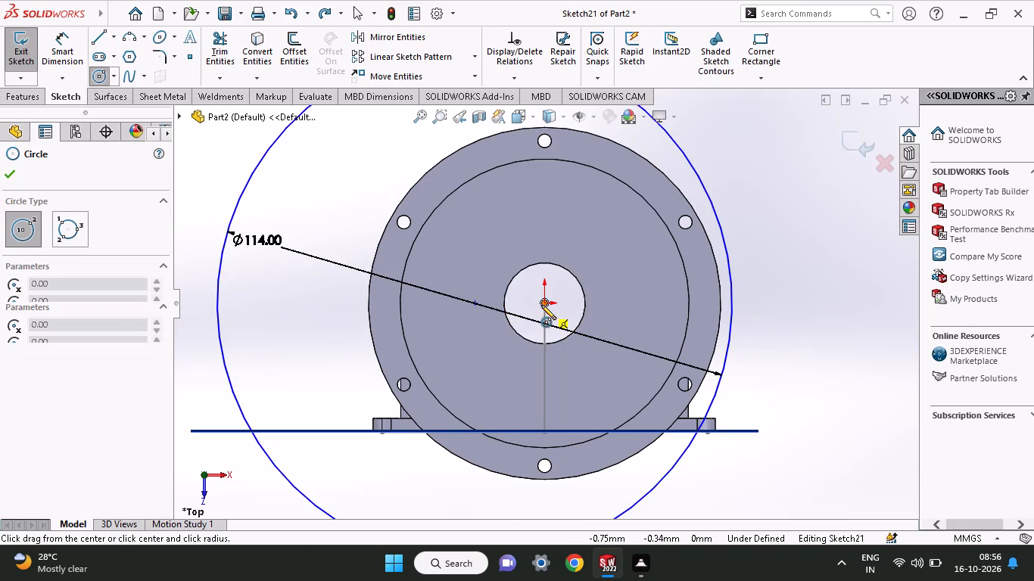
pyautogui.click(684, 338)
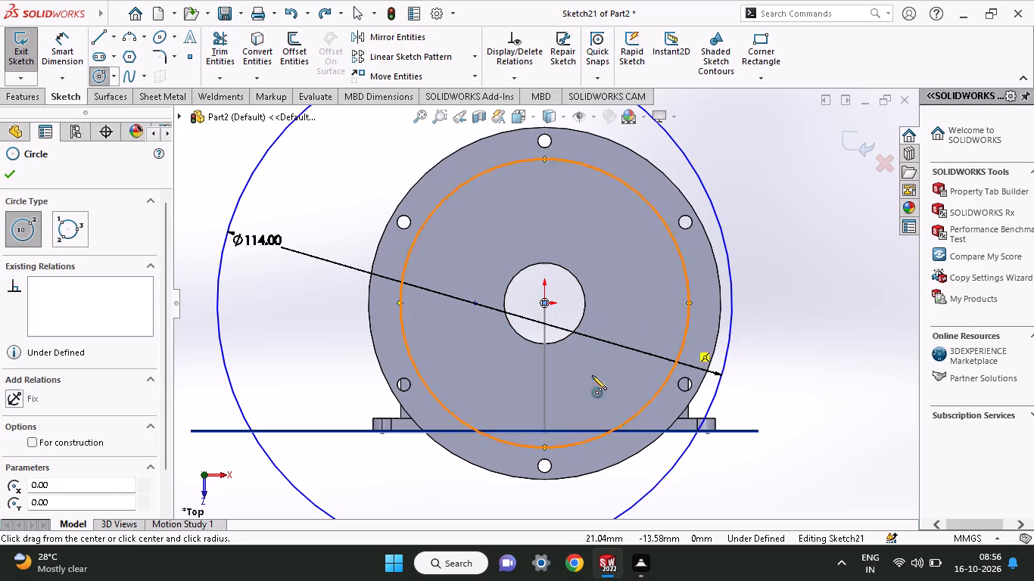
pyautogui.click(7, 167)
pyautogui.click(70, 60)
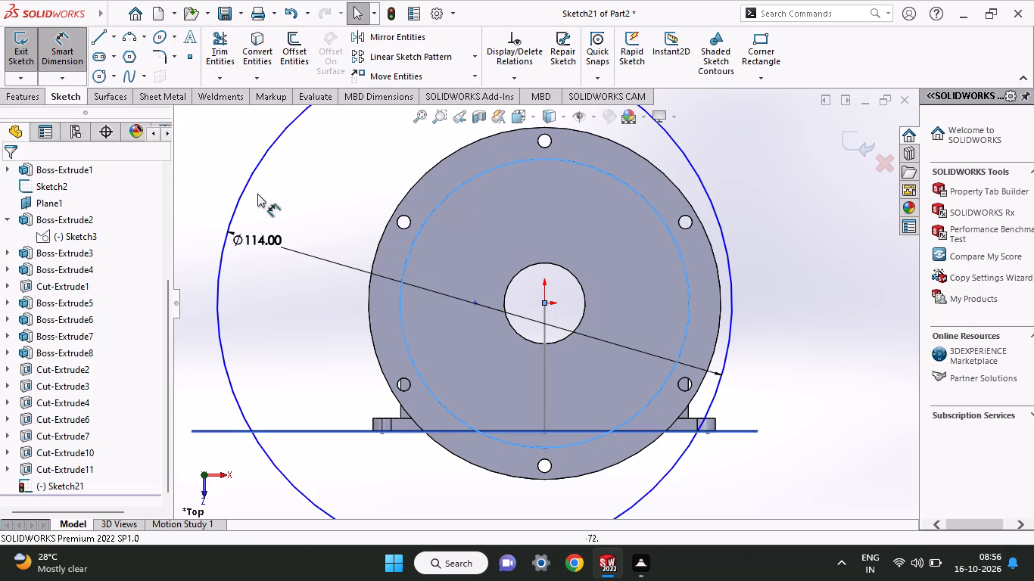
pyautogui.click(405, 331)
pyautogui.click(361, 346)
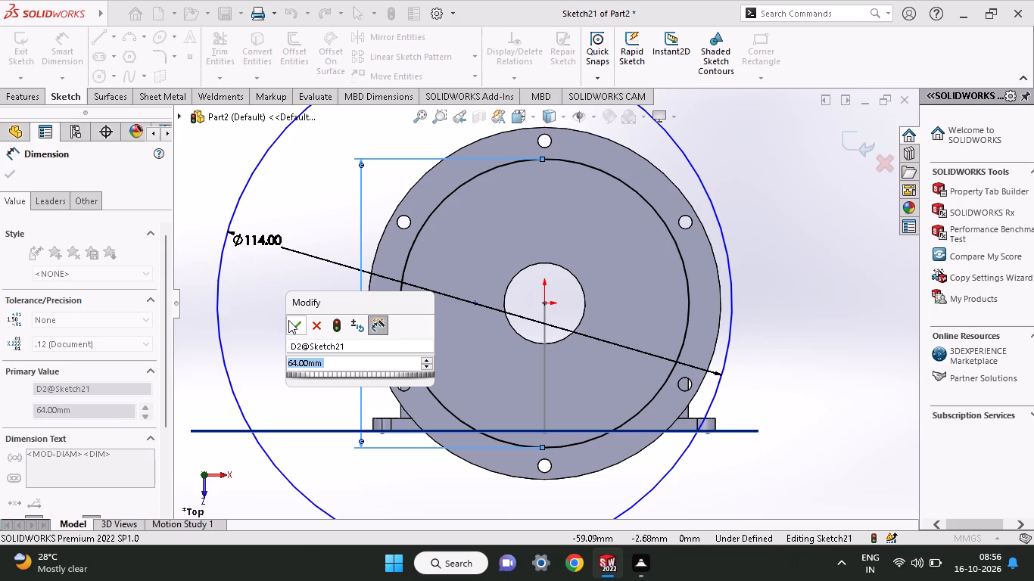
pyautogui.click(288, 324)
pyautogui.click(13, 178)
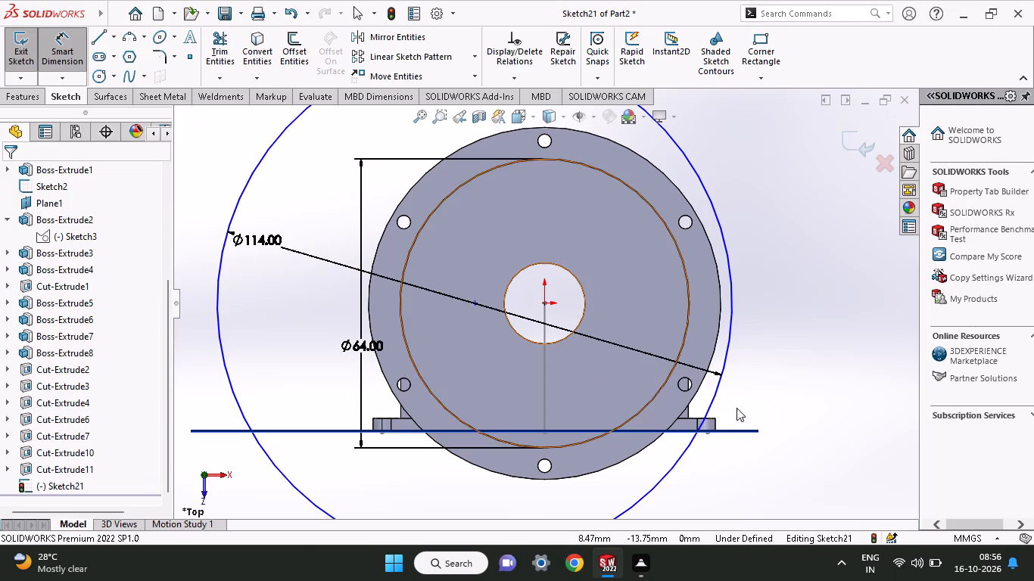
# Add a tangent relation between the 64 mm circle and the 114 mm circle.
pyautogui.keyDown('shift'); pyautogui.click(684, 327); pyautogui.keyUp('shift')
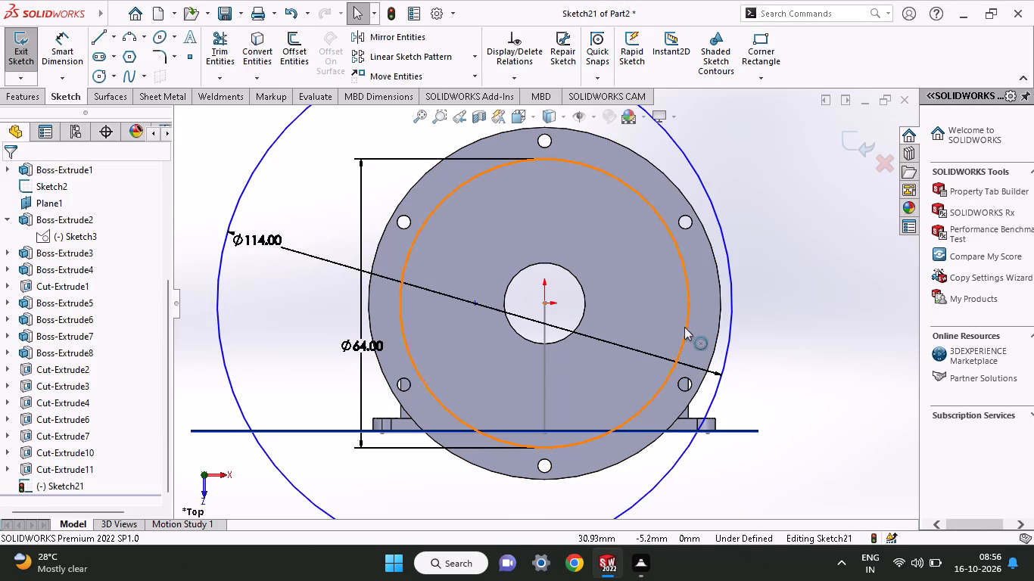
pyautogui.keyDown('shift'); pyautogui.click(732, 307); pyautogui.keyUp('shift')
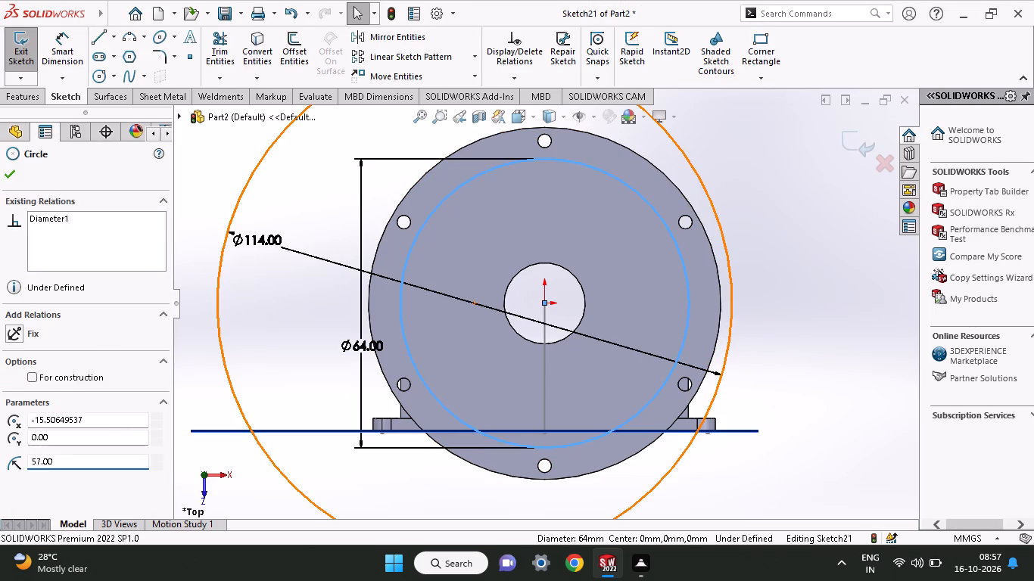
pyautogui.click(38, 433)
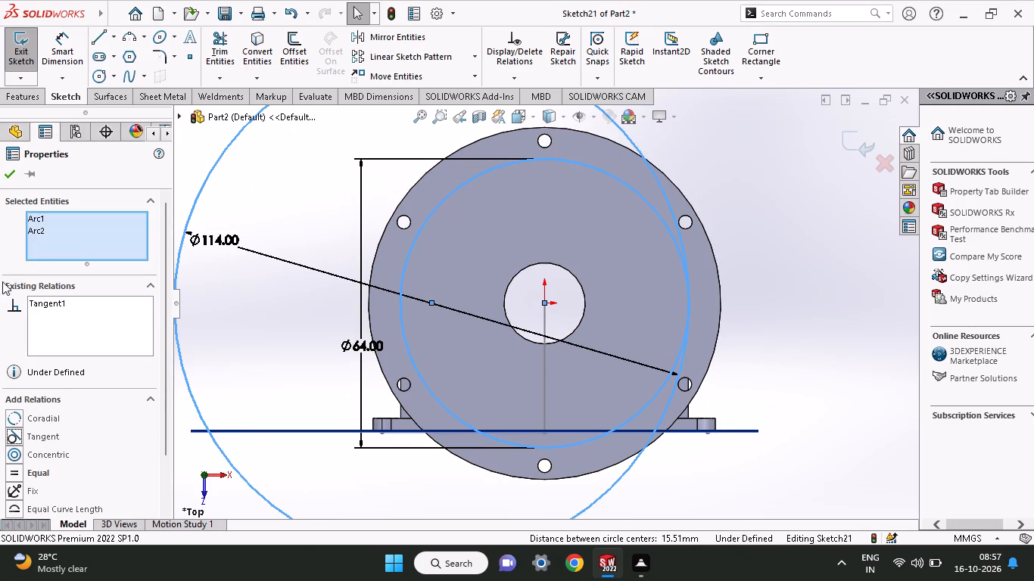
pyautogui.click(11, 182)
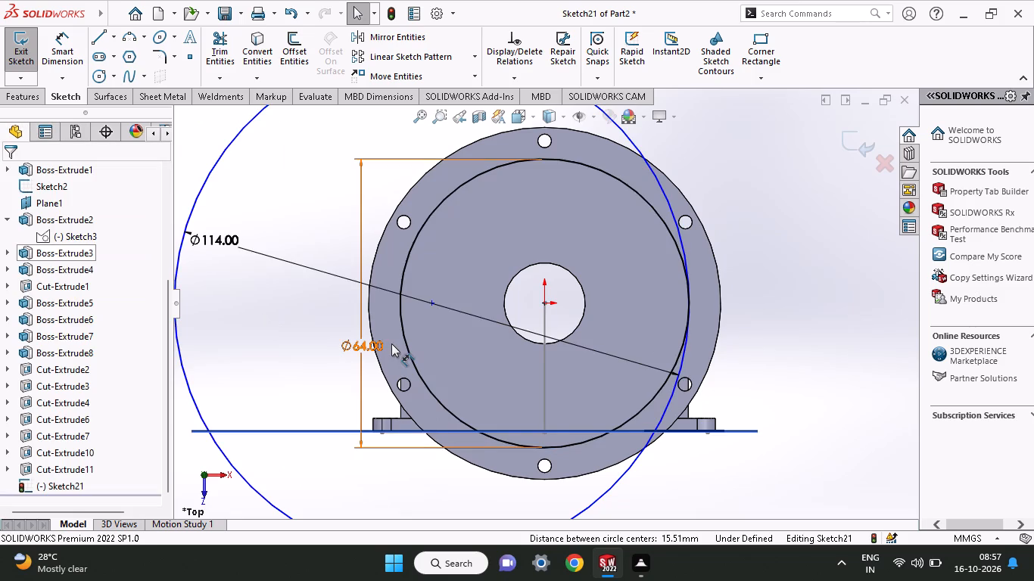
# Draw a corner rectangle from the origin up and outward, extending beyond the 114 mm circle.
pyautogui.keyDown('ctrl'); pyautogui.scroll(2, 391, 343); pyautogui.keyUp('ctrl')
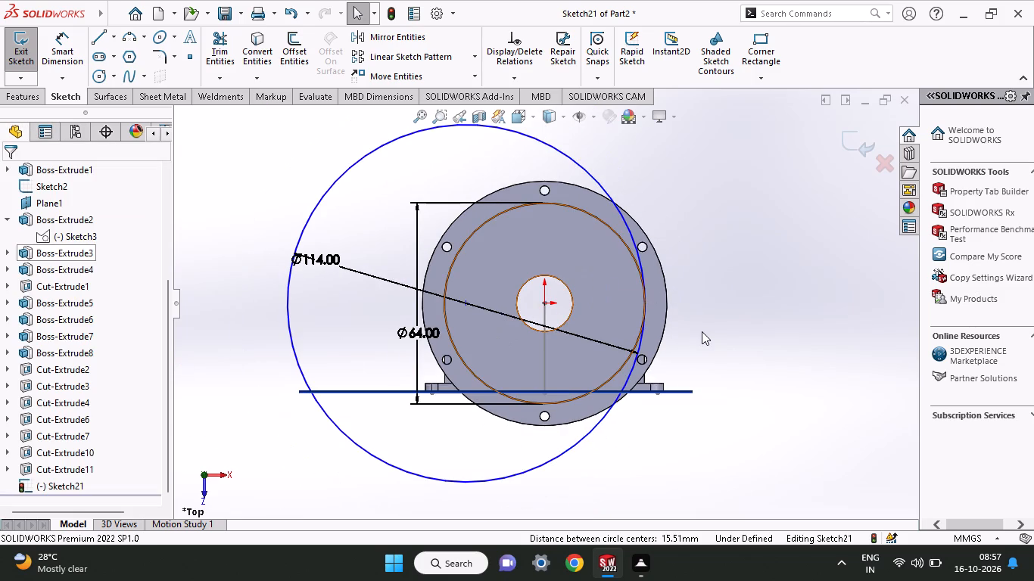
pyautogui.keyDown('ctrl'); pyautogui.scroll(2, 699, 328); pyautogui.keyUp('ctrl')
pyautogui.keyDown('ctrl'); pyautogui.scroll(-1, 591, 272); pyautogui.keyUp('ctrl')
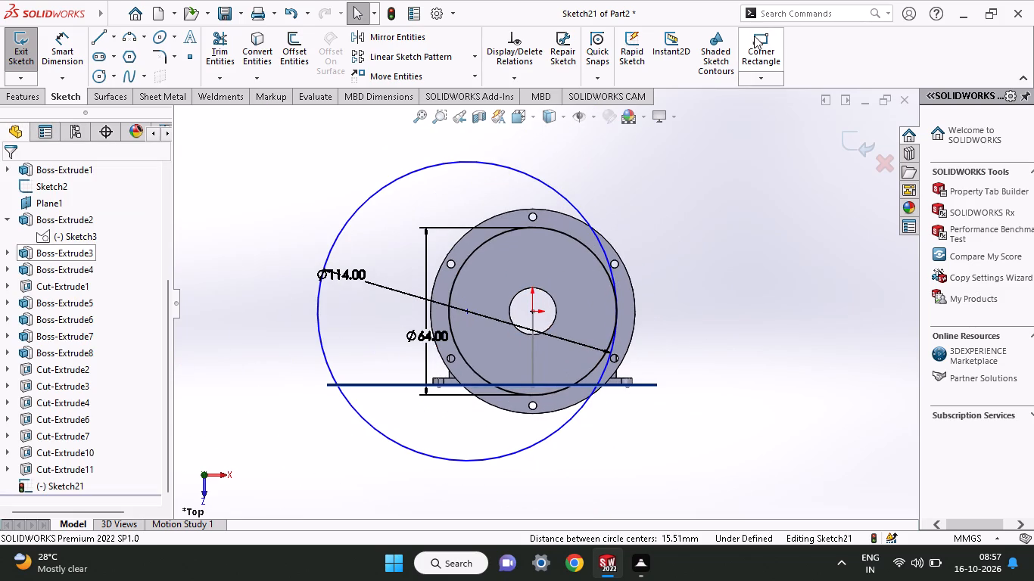
pyautogui.click(764, 33)
pyautogui.click(534, 309)
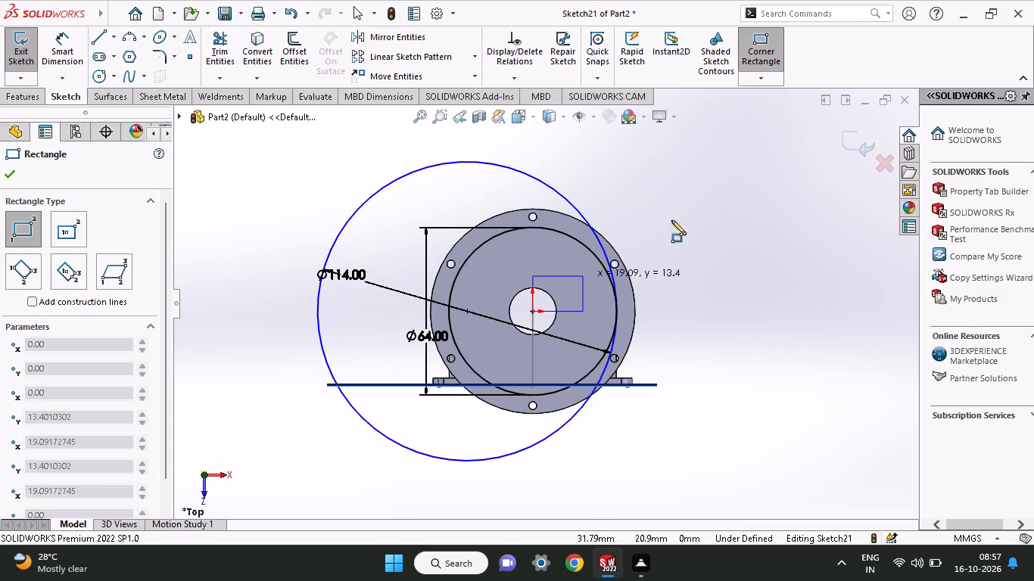
pyautogui.click(696, 159)
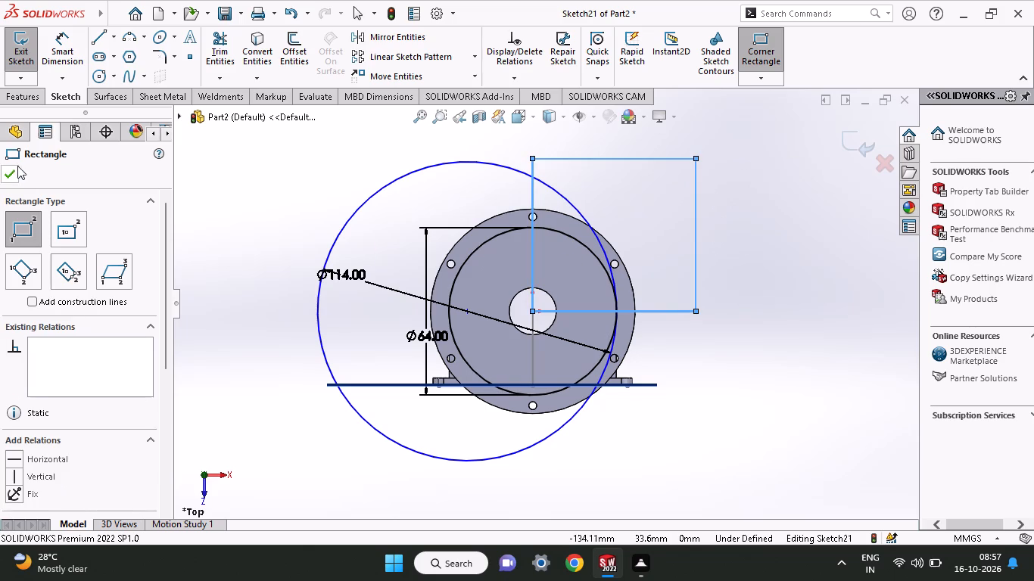
pyautogui.click(14, 171)
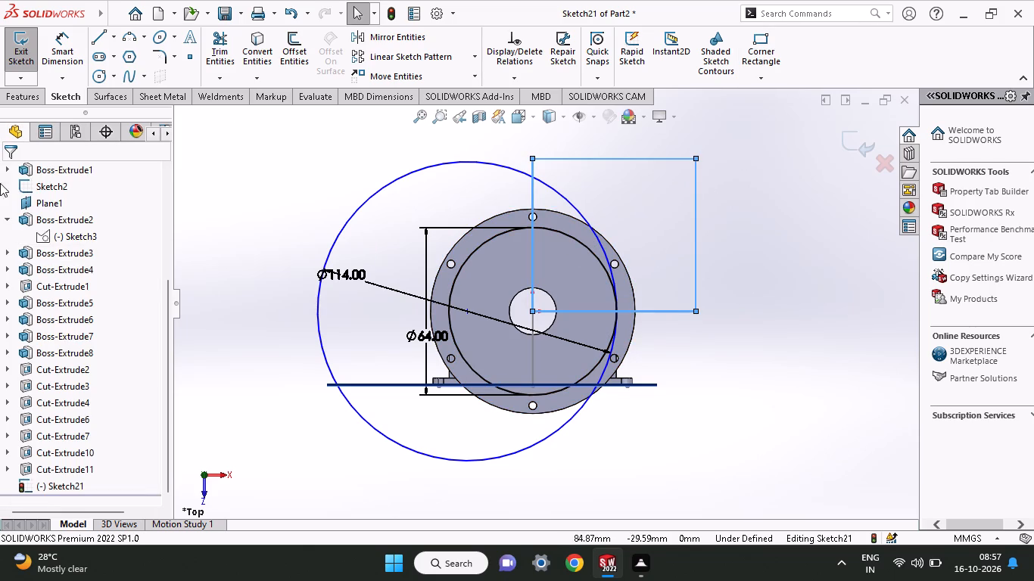
# Power-trim the 114 mm circle and the rectangle, keeping the arc from the tangent point to the vertical line through the origin.
pyautogui.click(229, 46)
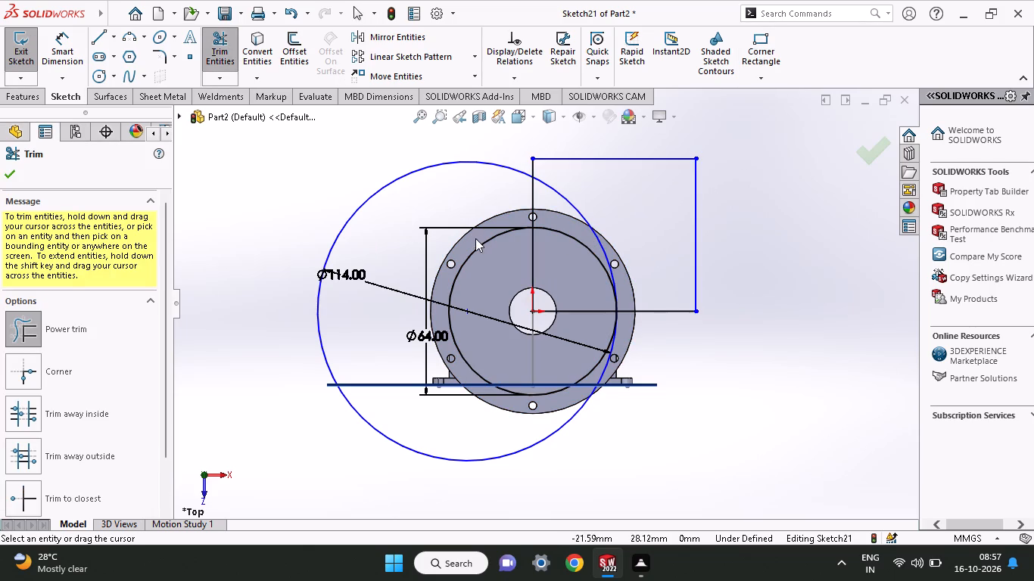
pyautogui.moveTo(391, 151); pyautogui.dragTo(377, 241)
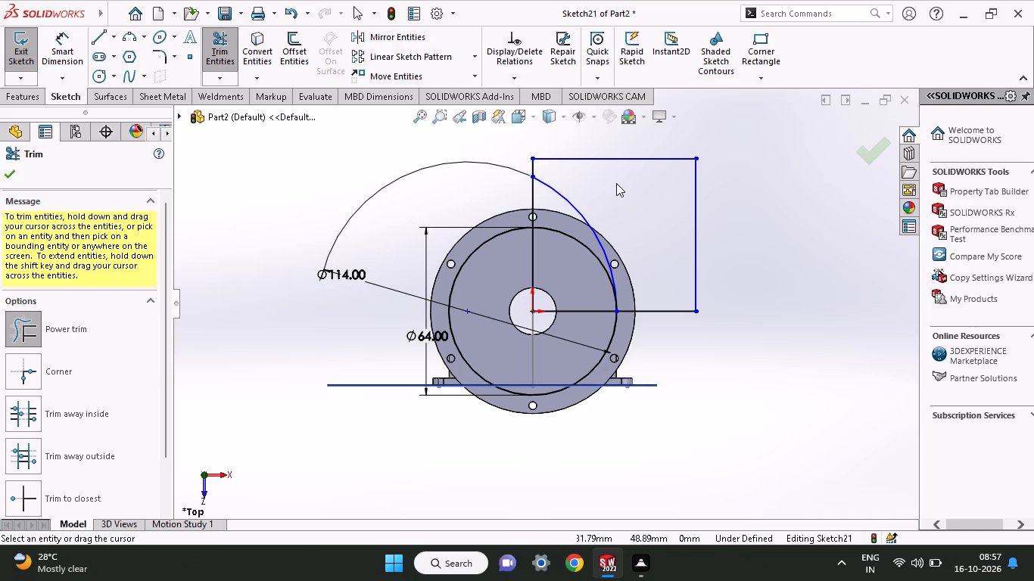
pyautogui.moveTo(578, 176); pyautogui.dragTo(523, 160)
pyautogui.moveTo(572, 144); pyautogui.dragTo(671, 246)
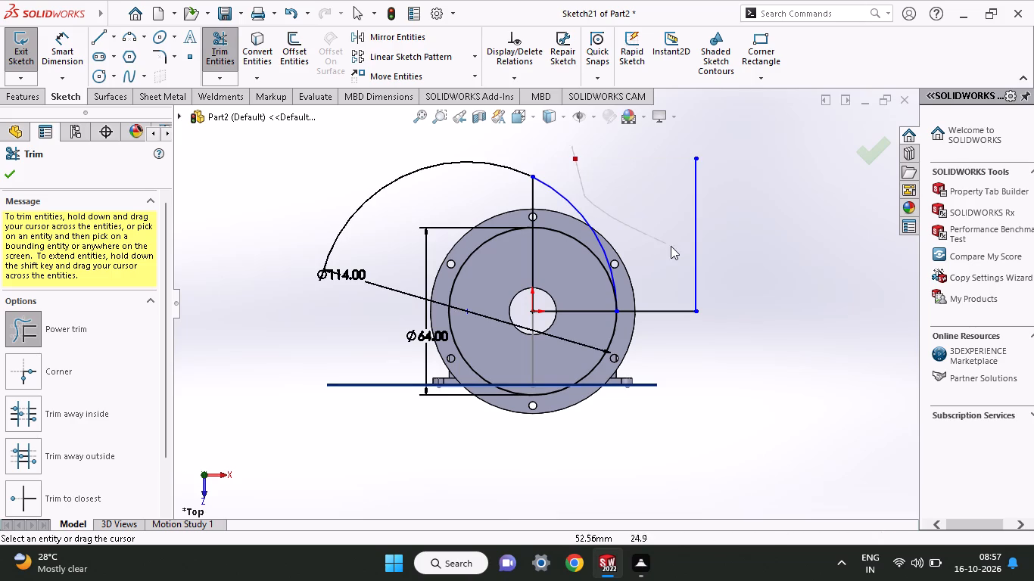
pyautogui.moveTo(671, 246); pyautogui.dragTo(717, 300)
pyautogui.moveTo(648, 287); pyautogui.dragTo(655, 354)
pyautogui.moveTo(565, 288); pyautogui.dragTo(572, 345)
pyautogui.moveTo(695, 264); pyautogui.dragTo(689, 357)
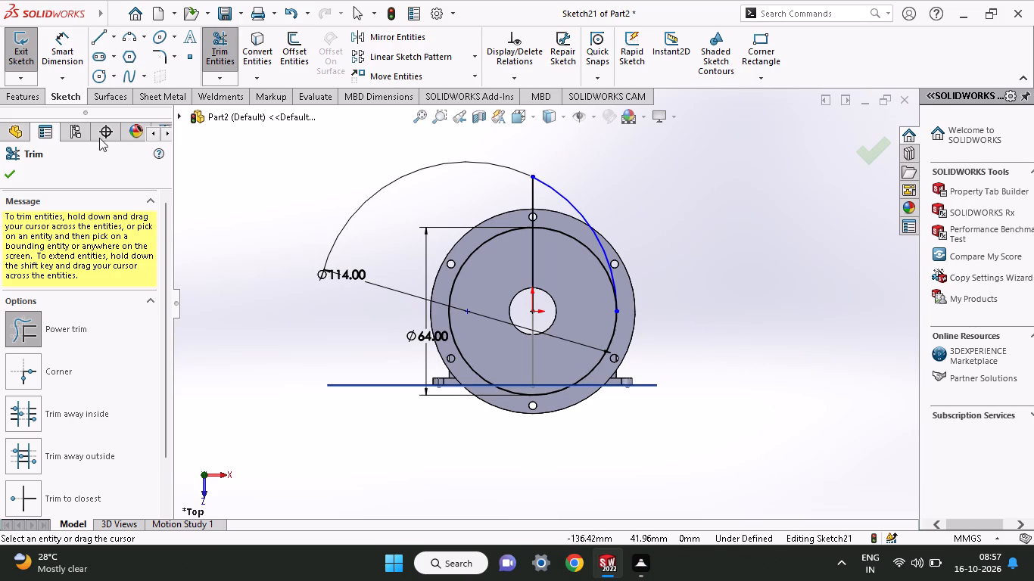
pyautogui.click(1, 177)
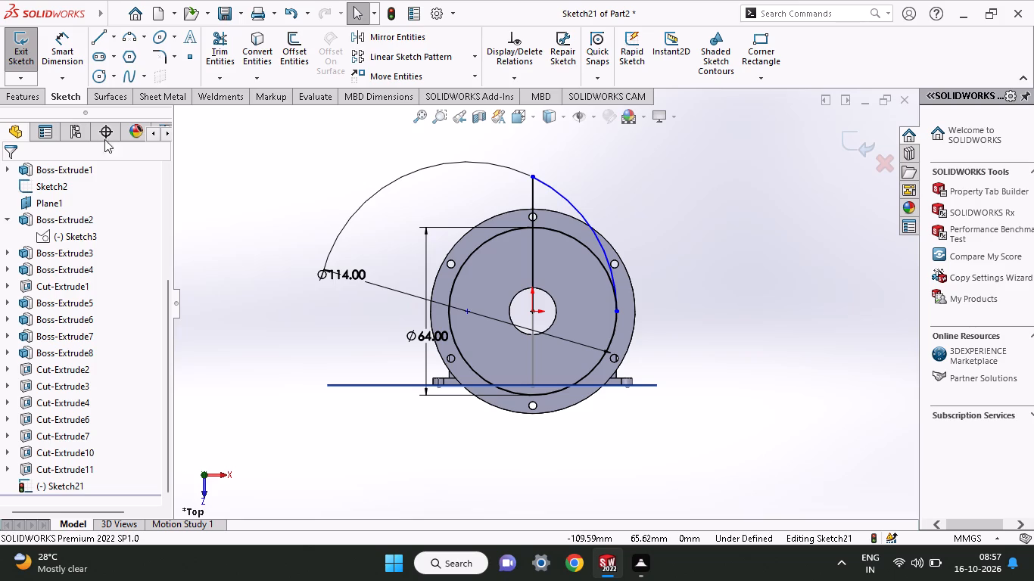
# Start a new sketch on the Right Plane and draw a vertical line through the arc's end point, about 11.6 mm above and 11 mm below.
pyautogui.moveTo(162, 301); pyautogui.dragTo(175, 250)
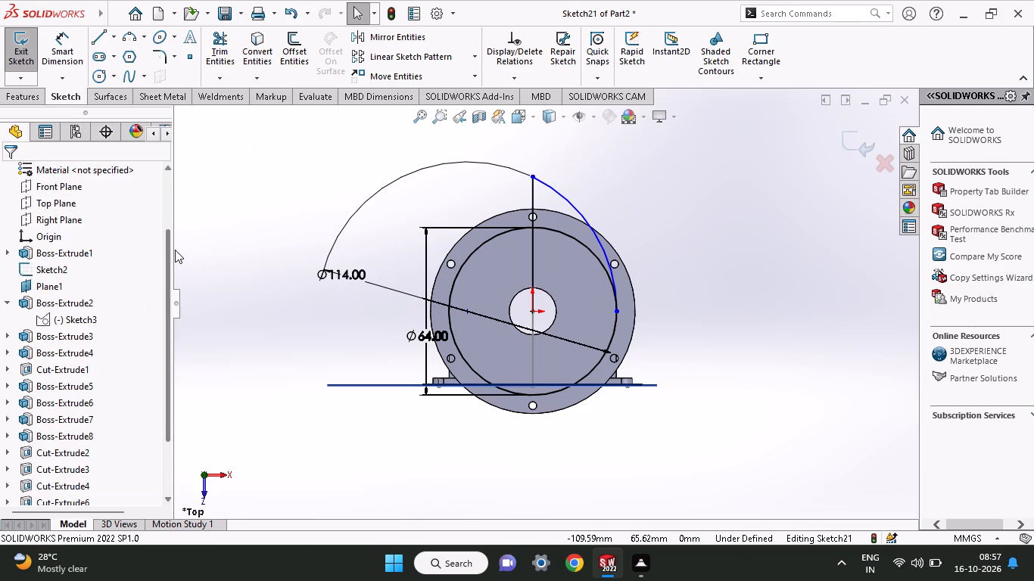
pyautogui.moveTo(175, 250); pyautogui.dragTo(188, 228)
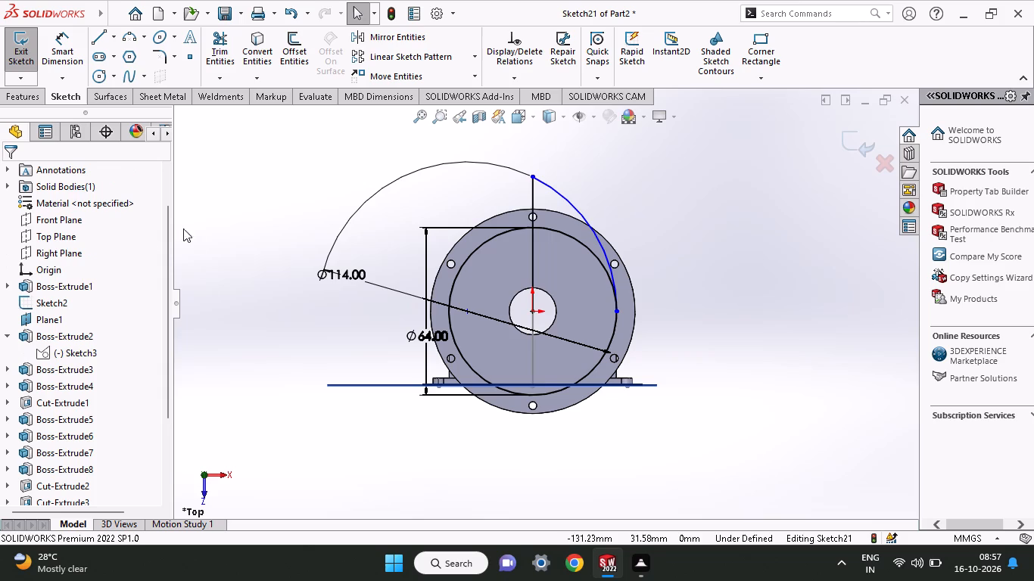
pyautogui.click(55, 255)
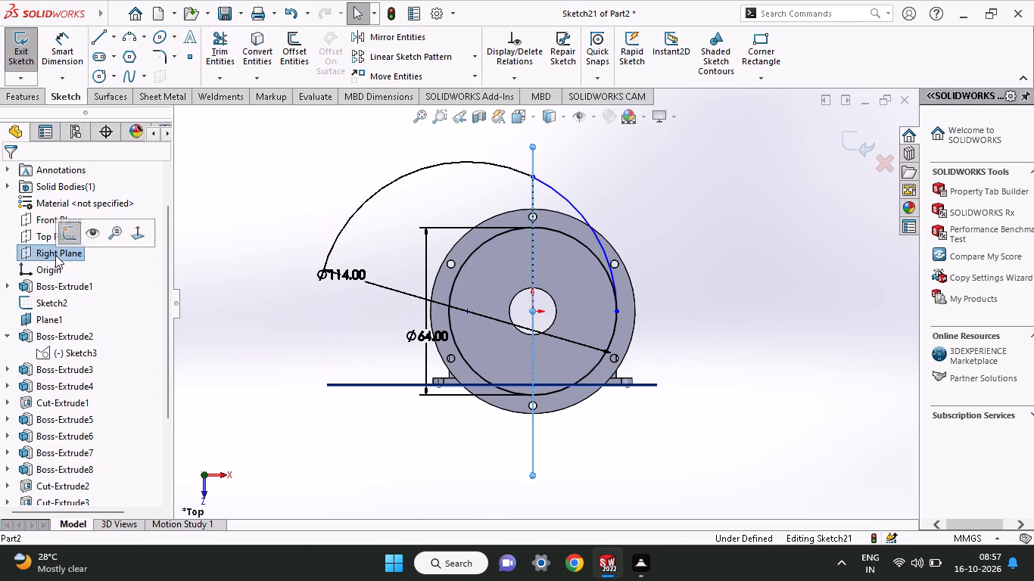
pyautogui.click(70, 237)
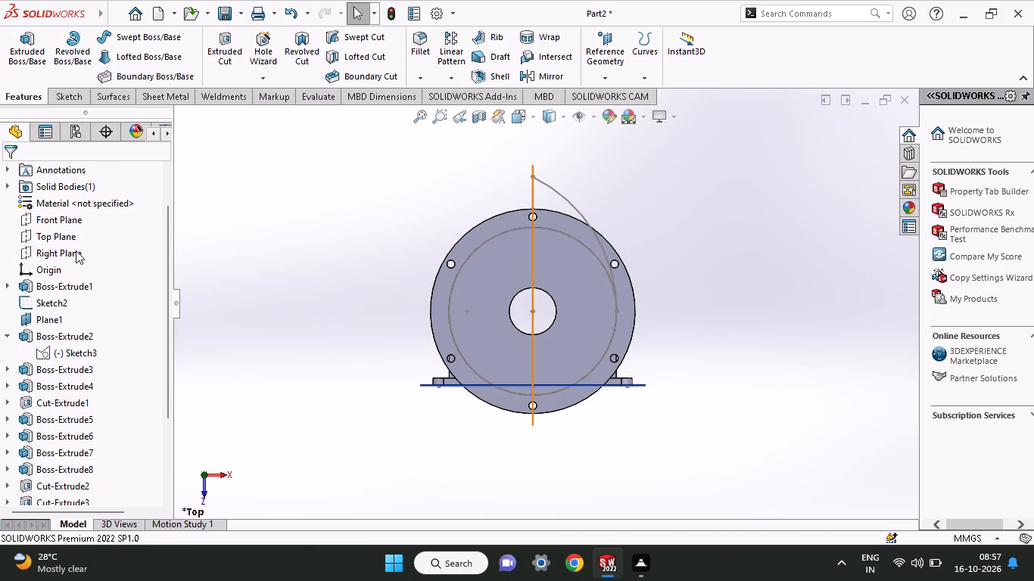
pyautogui.click(75, 250)
pyautogui.click(86, 232)
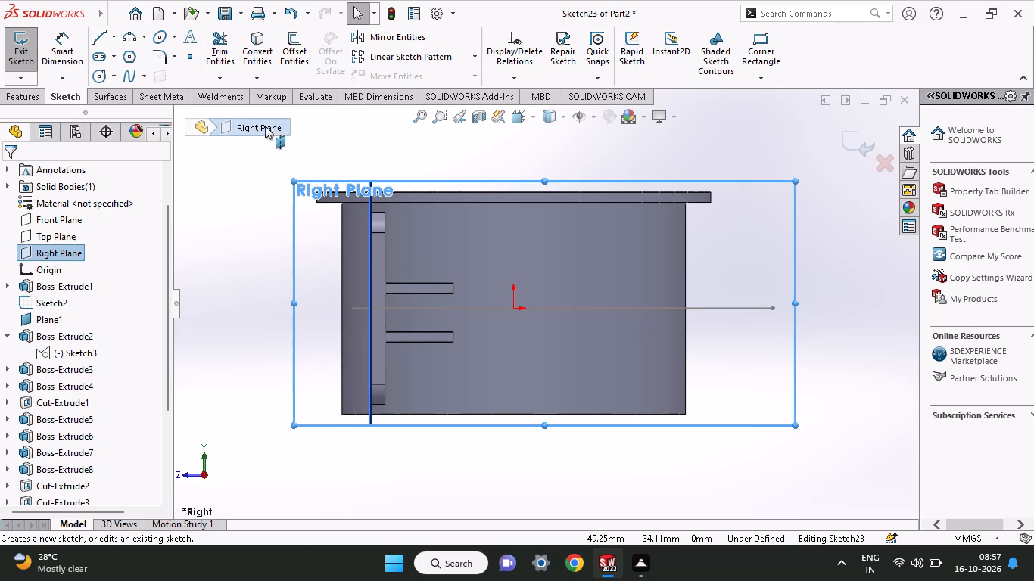
pyautogui.click(89, 40)
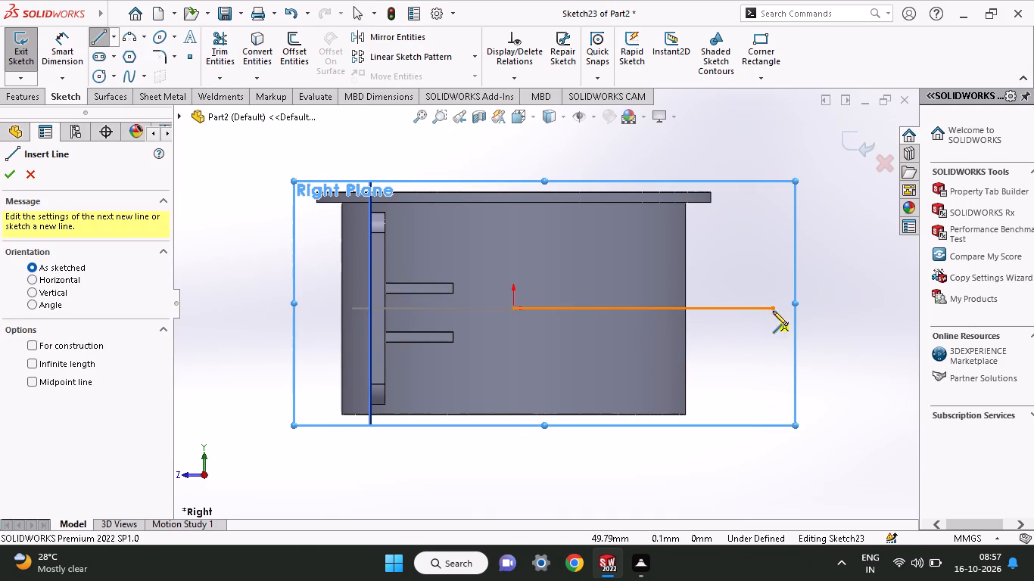
pyautogui.click(773, 306)
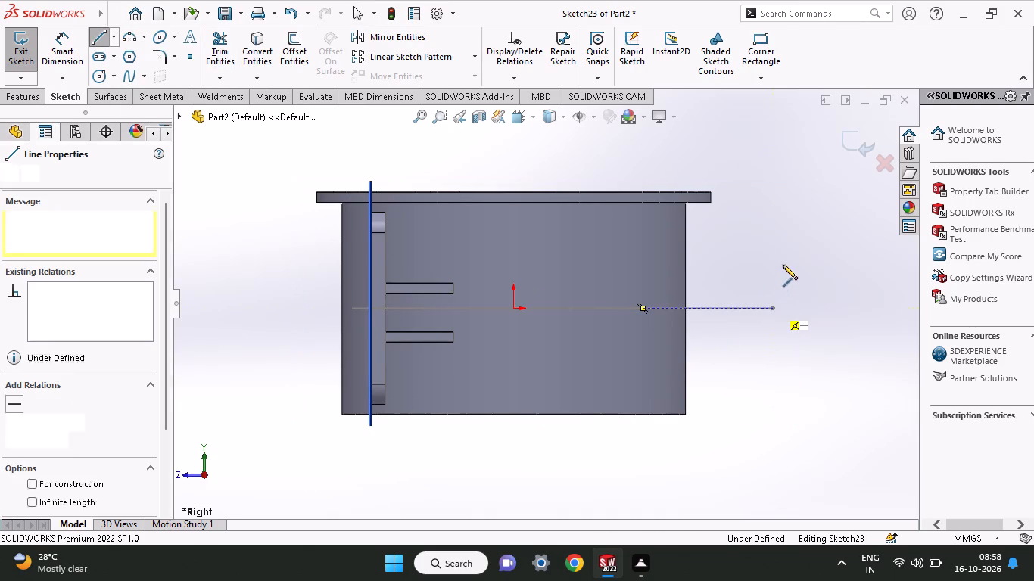
pyautogui.click(768, 250)
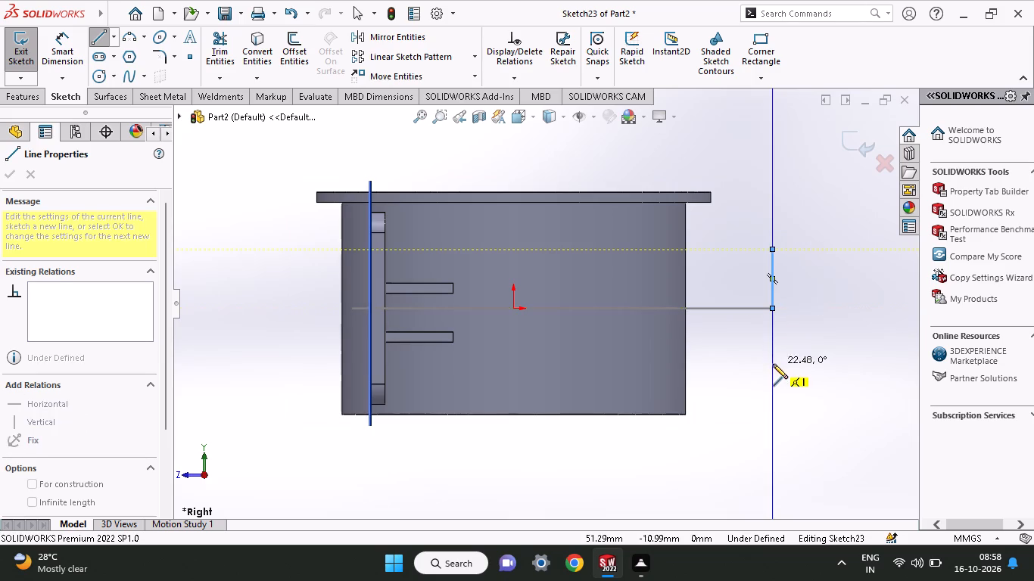
pyautogui.click(773, 364)
pyautogui.rightClick(790, 325)
pyautogui.click(808, 329)
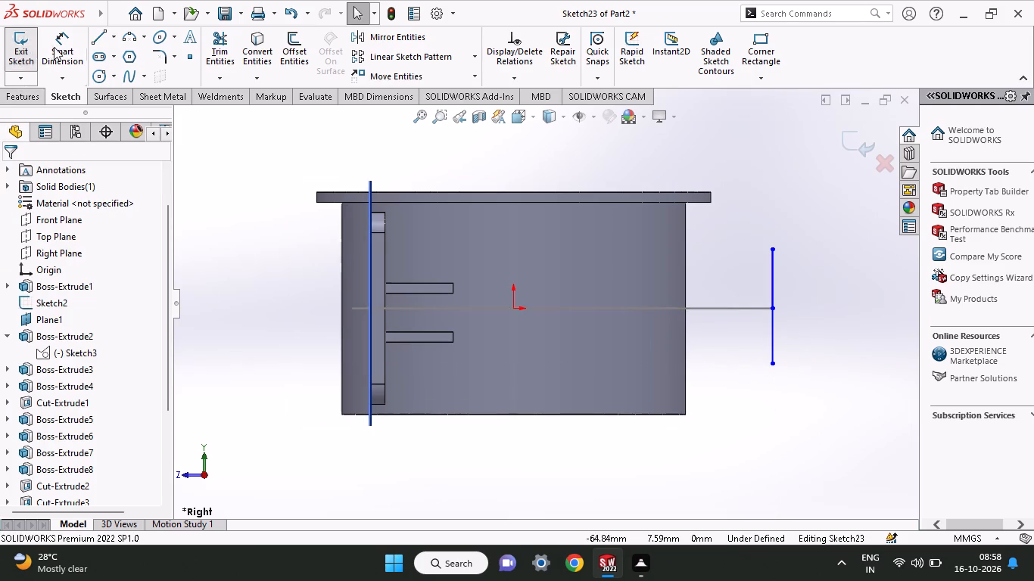
# Dimension the vertical line's lower and upper ends at 19 mm each from the arc's end point.
pyautogui.click(58, 47)
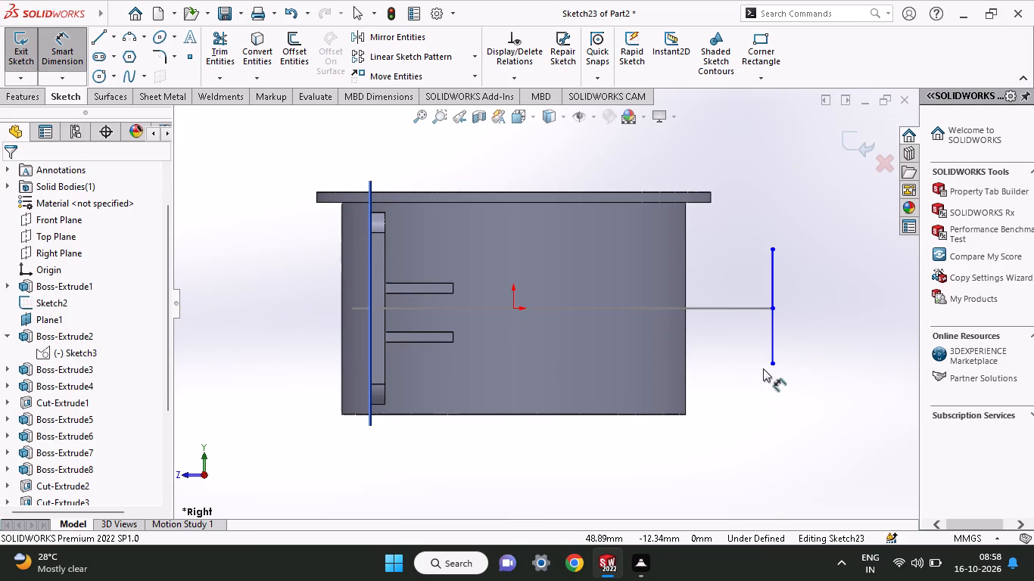
pyautogui.click(771, 361)
pyautogui.click(773, 309)
pyautogui.click(796, 336)
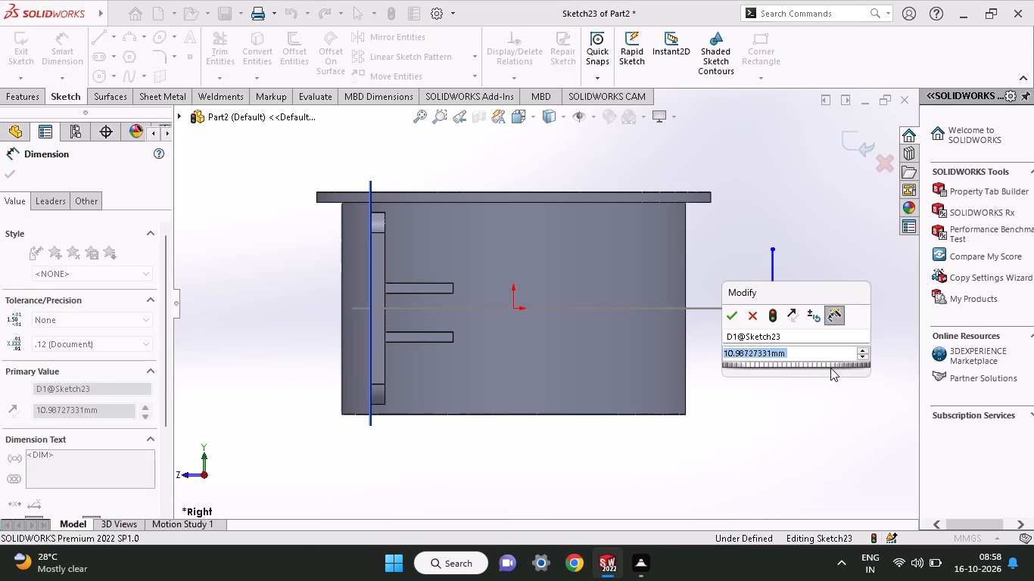
pyautogui.write('19')
pyautogui.press('Return')
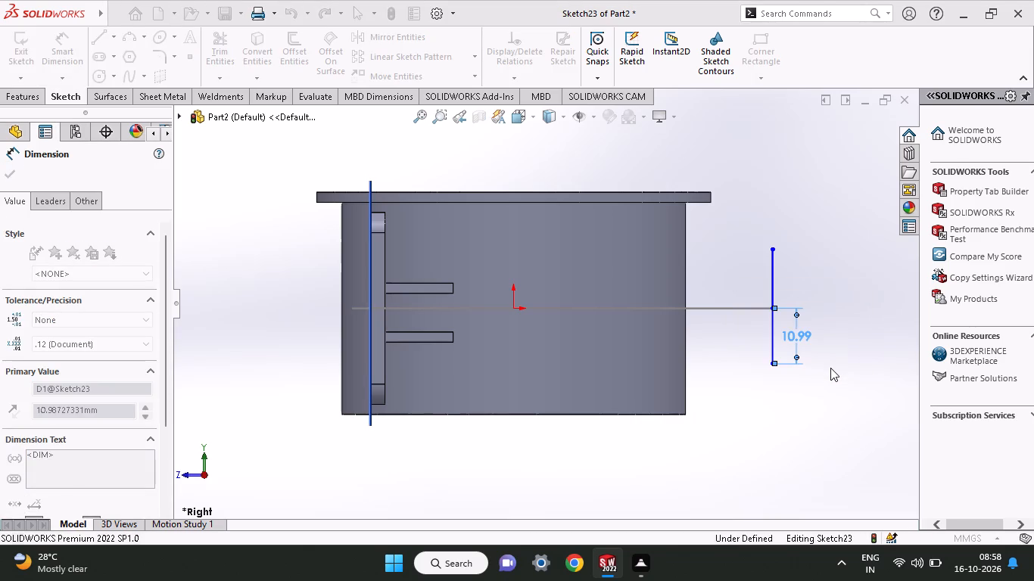
pyautogui.click(770, 309)
pyautogui.click(774, 249)
pyautogui.click(803, 272)
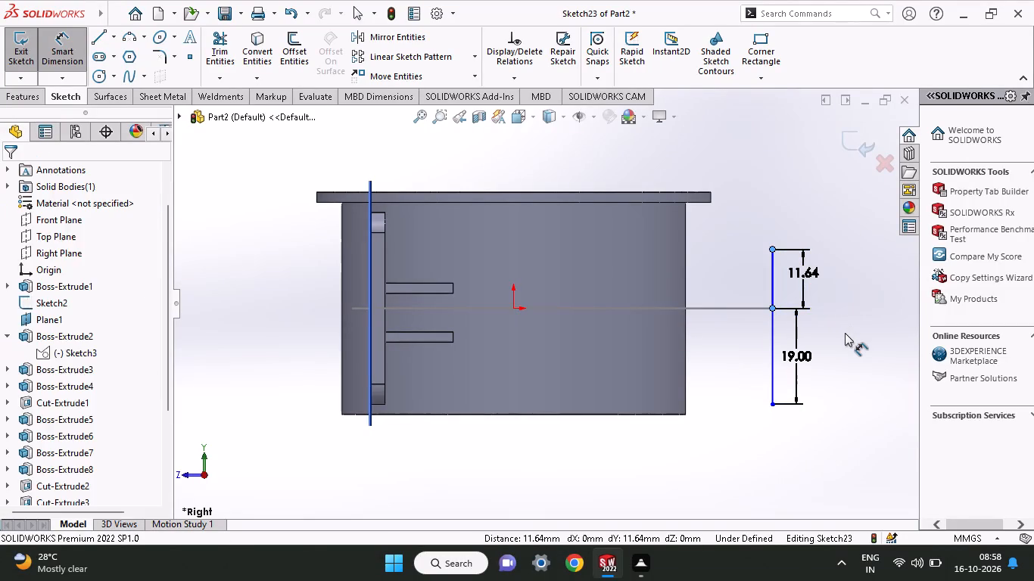
pyautogui.write('19')
pyautogui.press('Return')
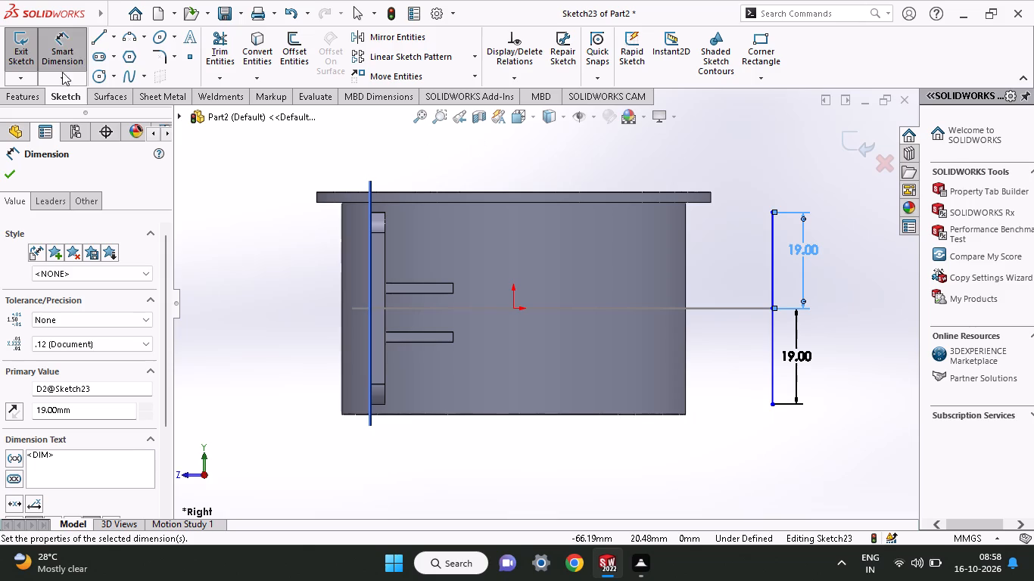
# Draw three lines from the vertical line's ends towards the housing, closing a rectangle about 20.5 mm wide.
pyautogui.click(90, 39)
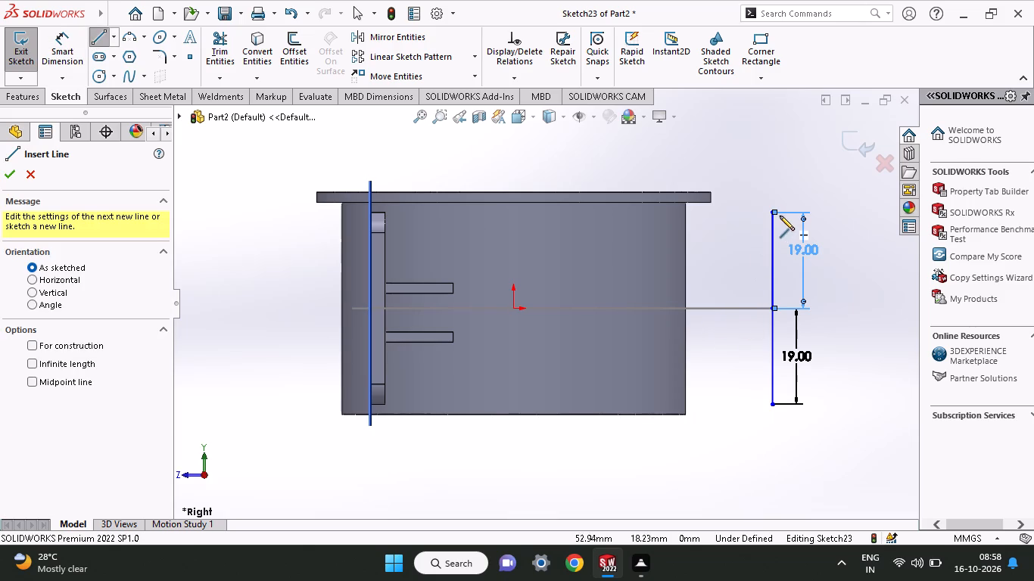
pyautogui.click(771, 211)
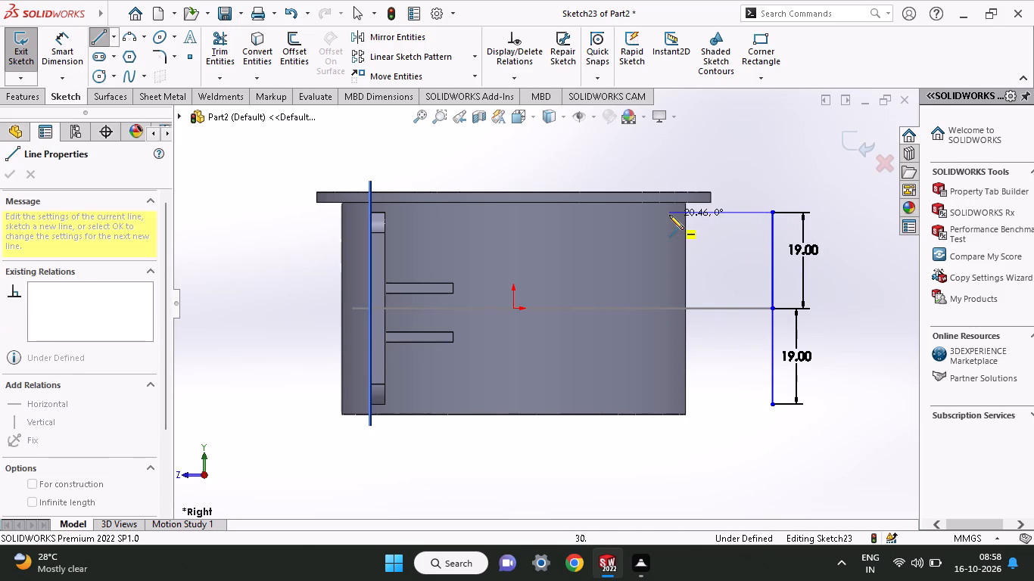
pyautogui.click(669, 215)
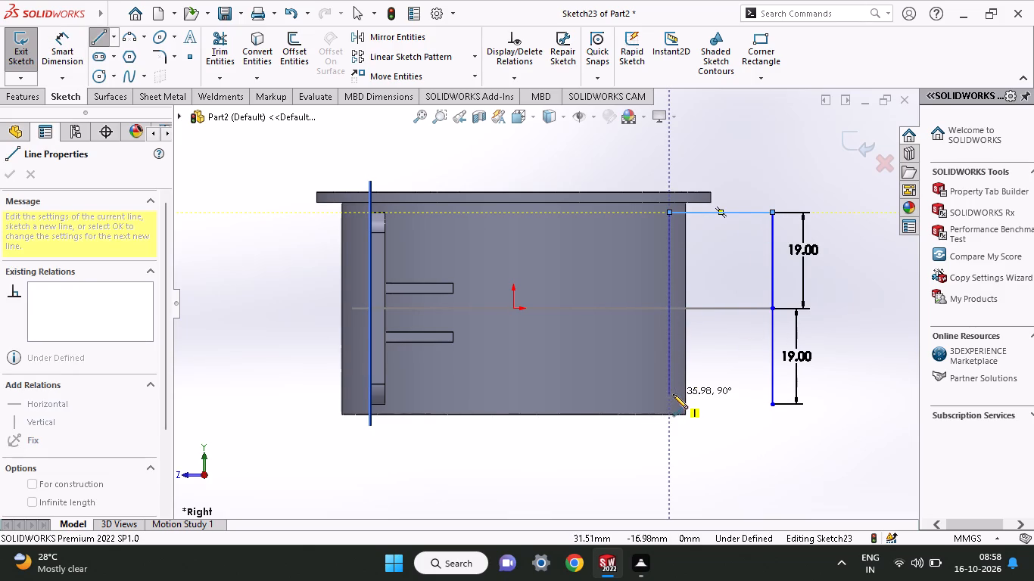
pyautogui.click(670, 406)
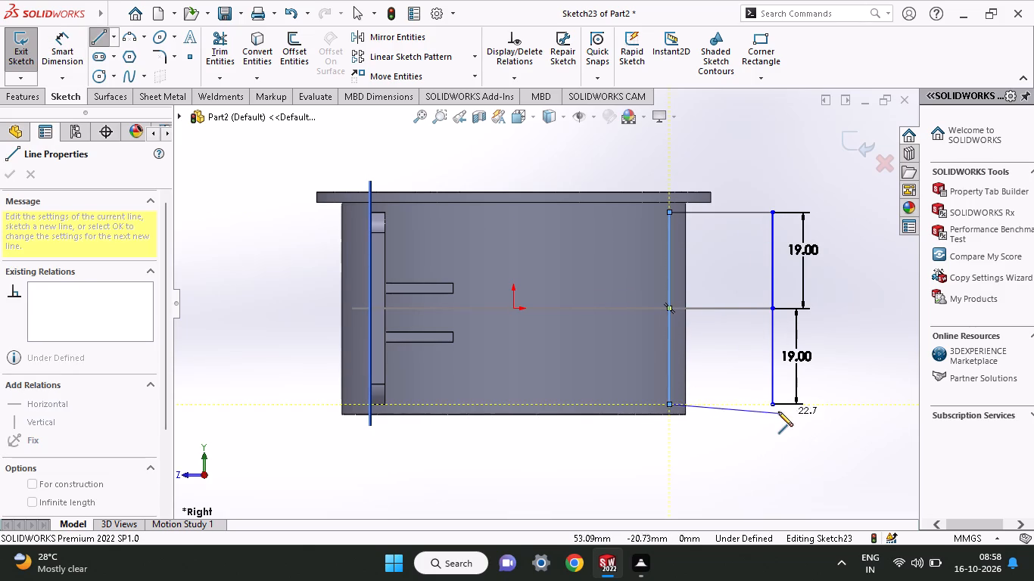
pyautogui.click(770, 405)
pyautogui.rightClick(730, 439)
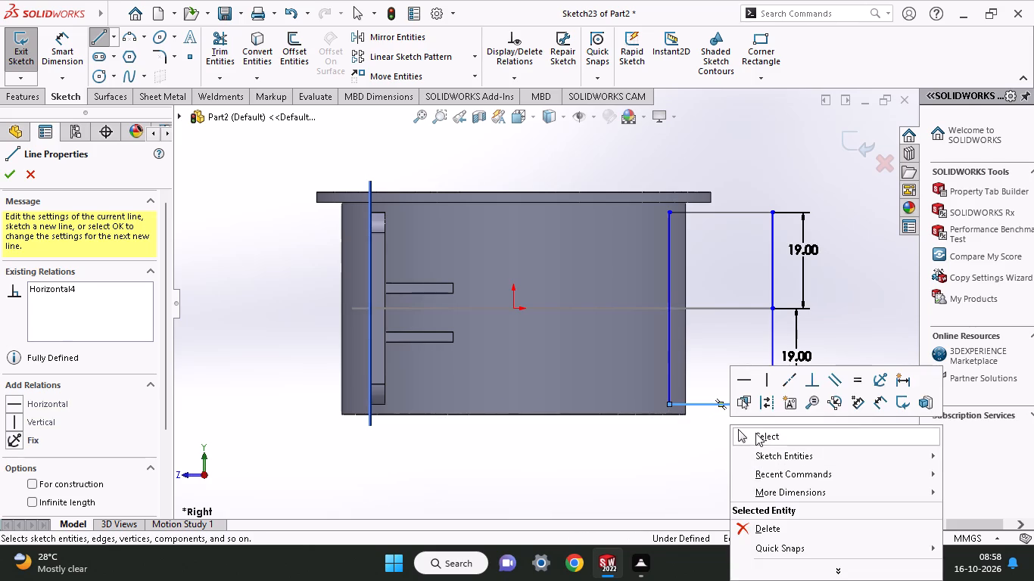
pyautogui.click(755, 433)
# Dimension the rectangle's upper edge at 22.56 mm.
pyautogui.click(60, 52)
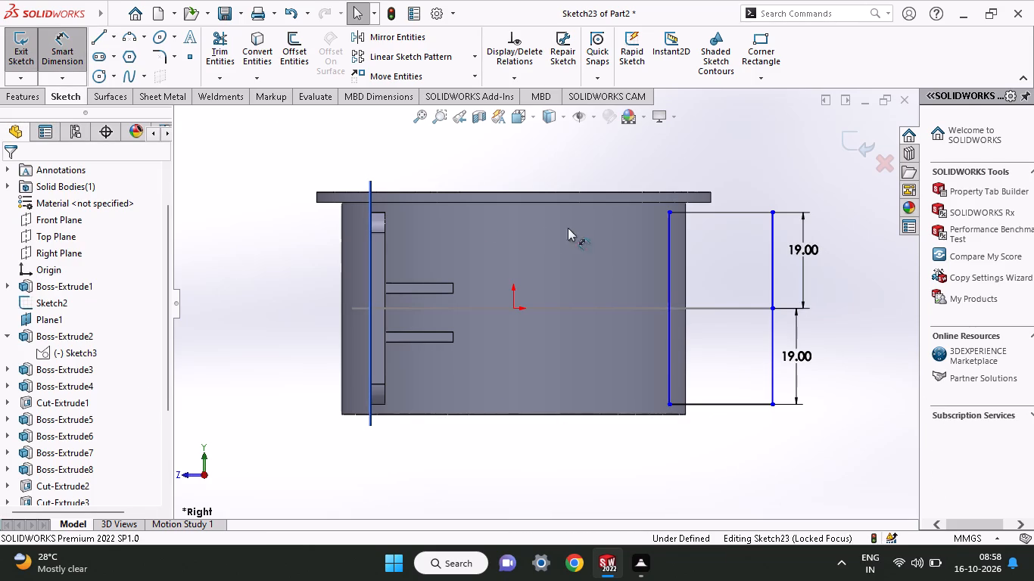
pyautogui.click(709, 216)
pyautogui.click(715, 164)
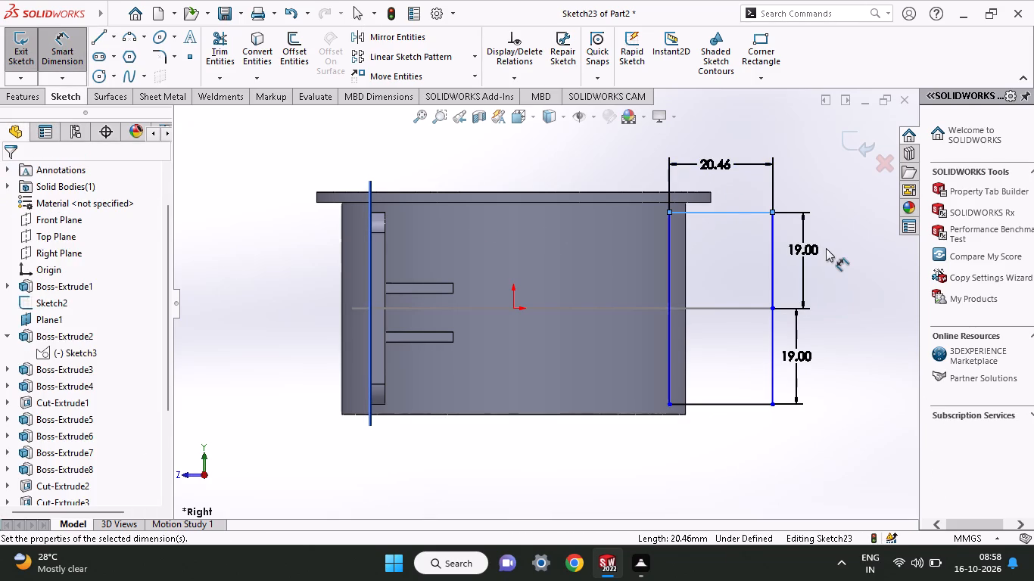
pyautogui.write('22.56')
pyautogui.press('Return')
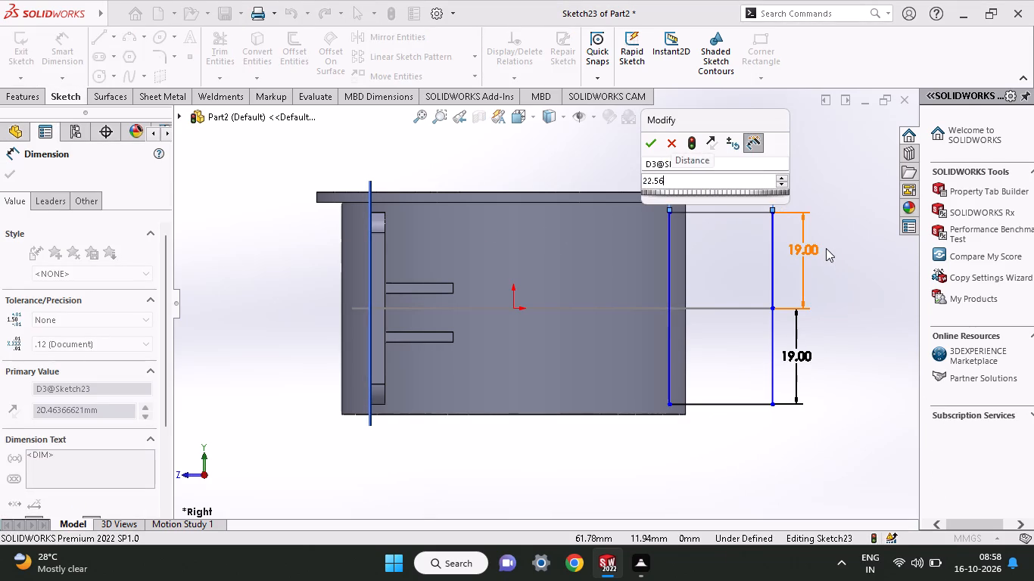
pyautogui.click(14, 181)
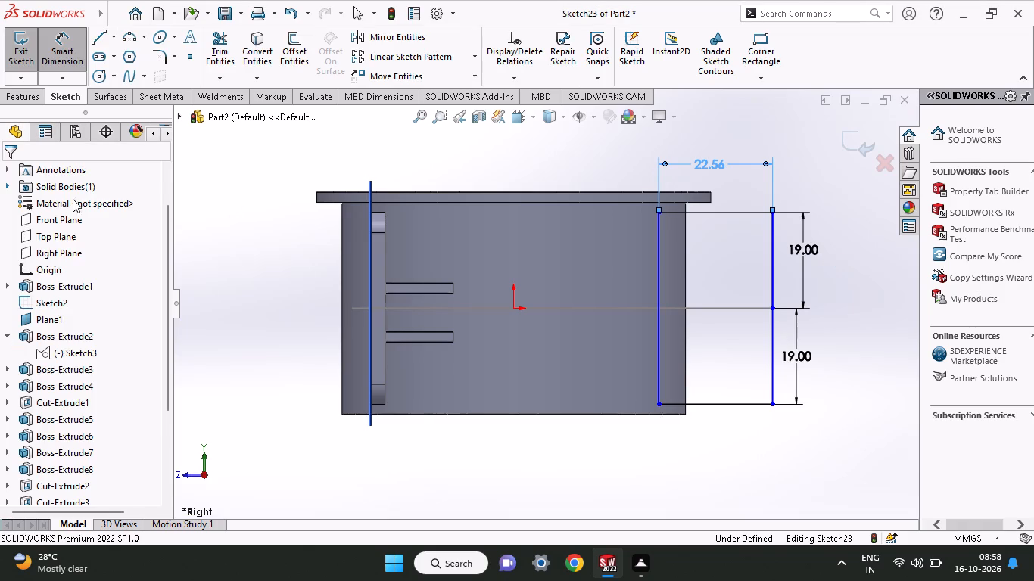
# Fillet all four corners of the rectangle with a 7 mm radius.
pyautogui.click(154, 50)
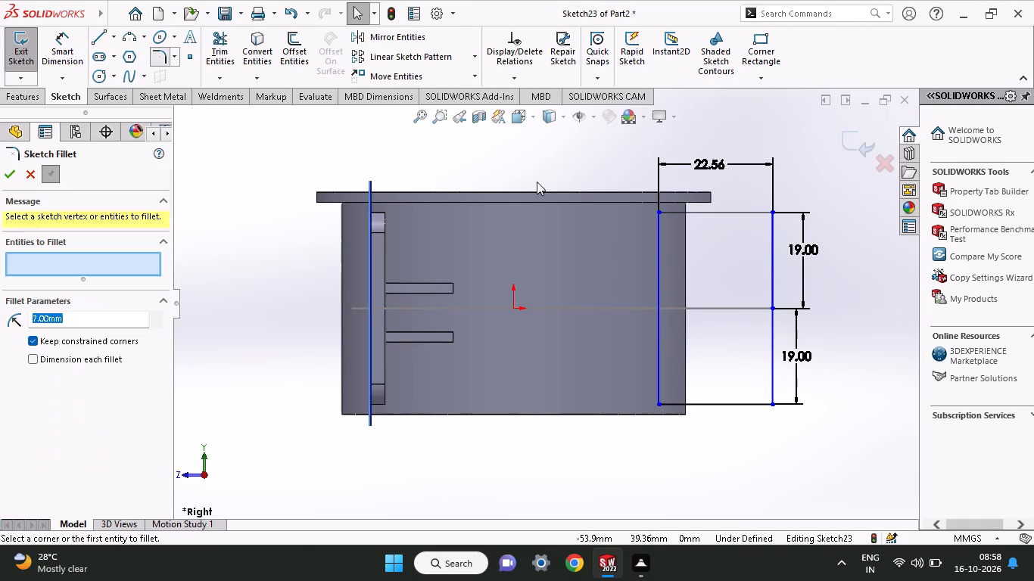
pyautogui.click(659, 241)
pyautogui.click(686, 211)
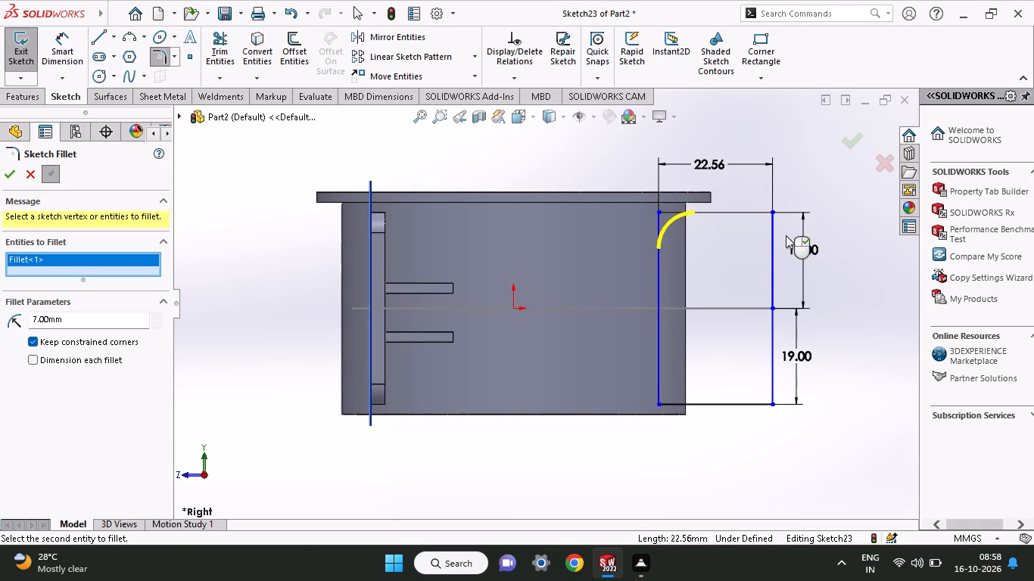
pyautogui.click(774, 228)
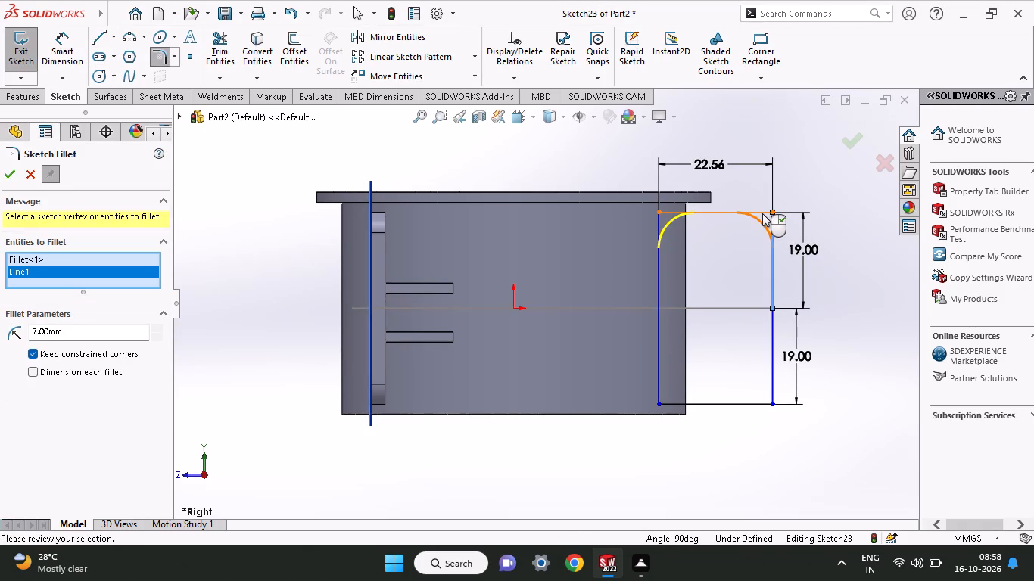
pyautogui.click(762, 213)
pyautogui.click(659, 400)
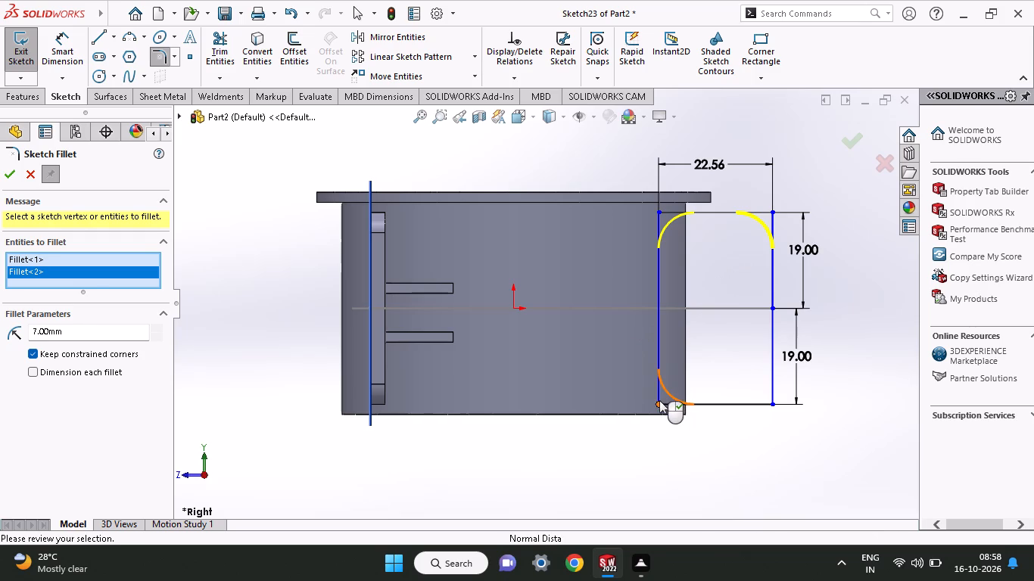
pyautogui.click(775, 405)
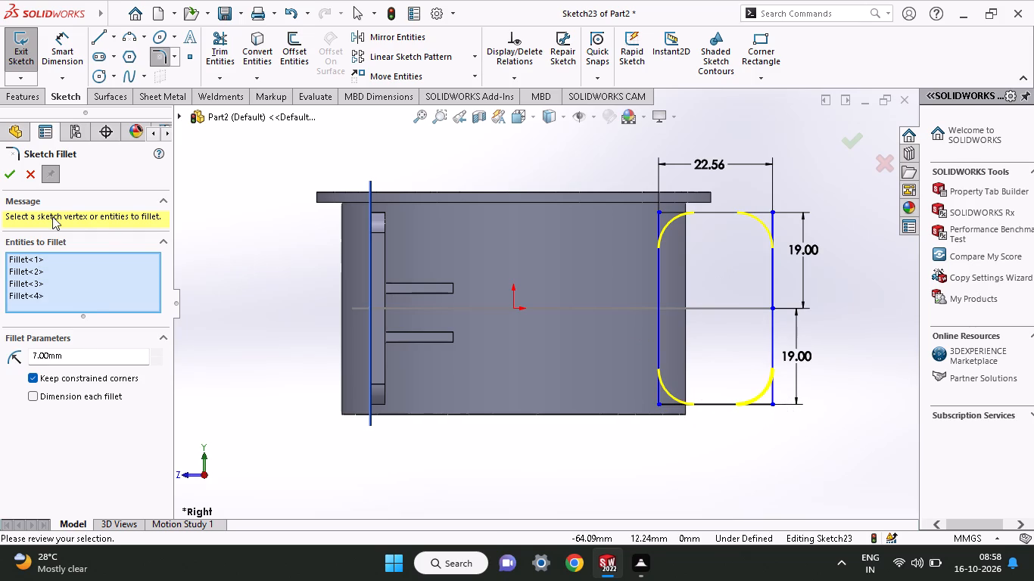
pyautogui.click(10, 171)
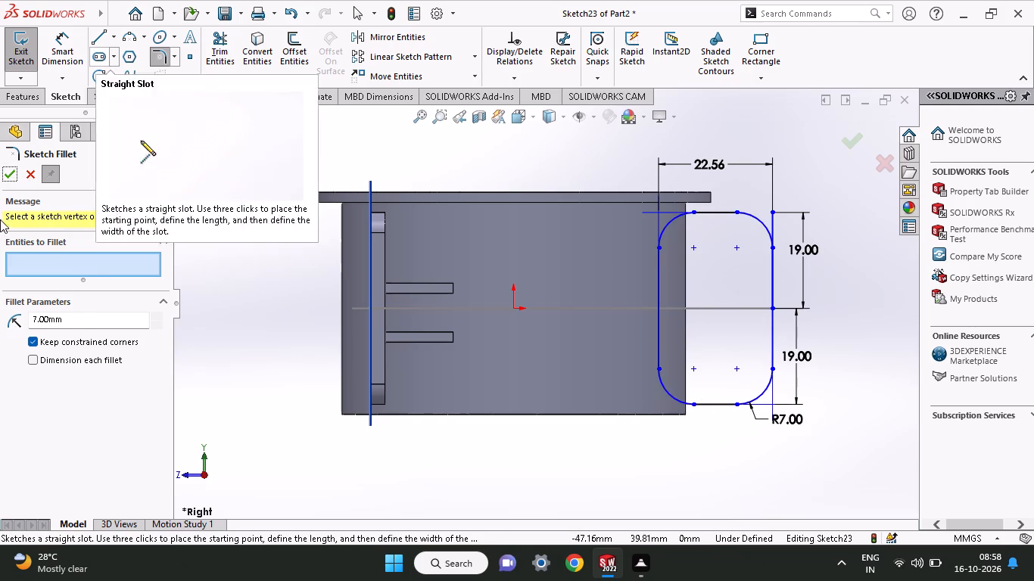
pyautogui.click(14, 172)
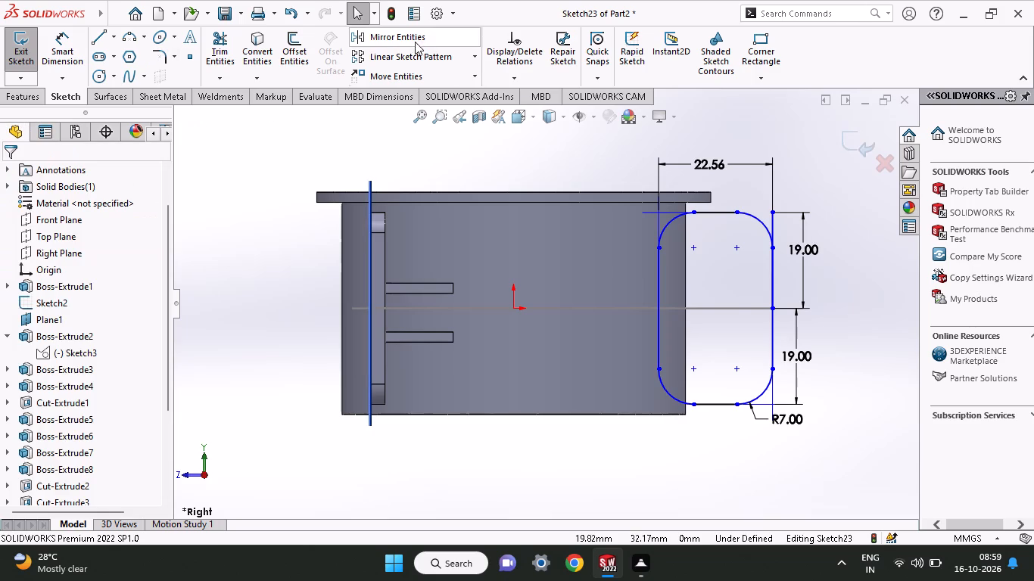
# Power-trim the leftover line segments outside the fillets, starting at the rectangle's upper outer corner.
pyautogui.click(216, 33)
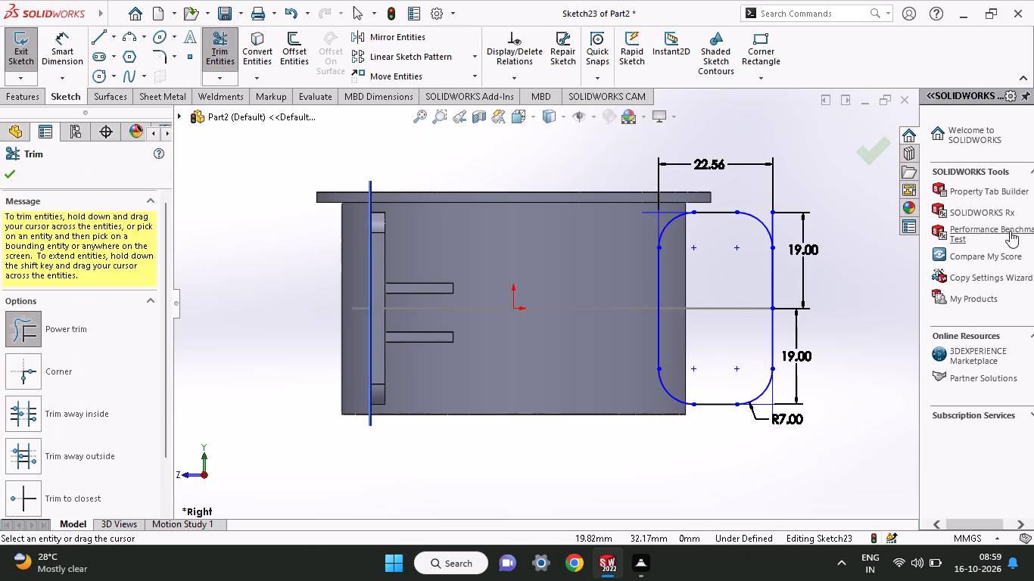
pyautogui.moveTo(758, 207); pyautogui.dragTo(785, 221)
pyautogui.moveTo(754, 200); pyautogui.dragTo(769, 208)
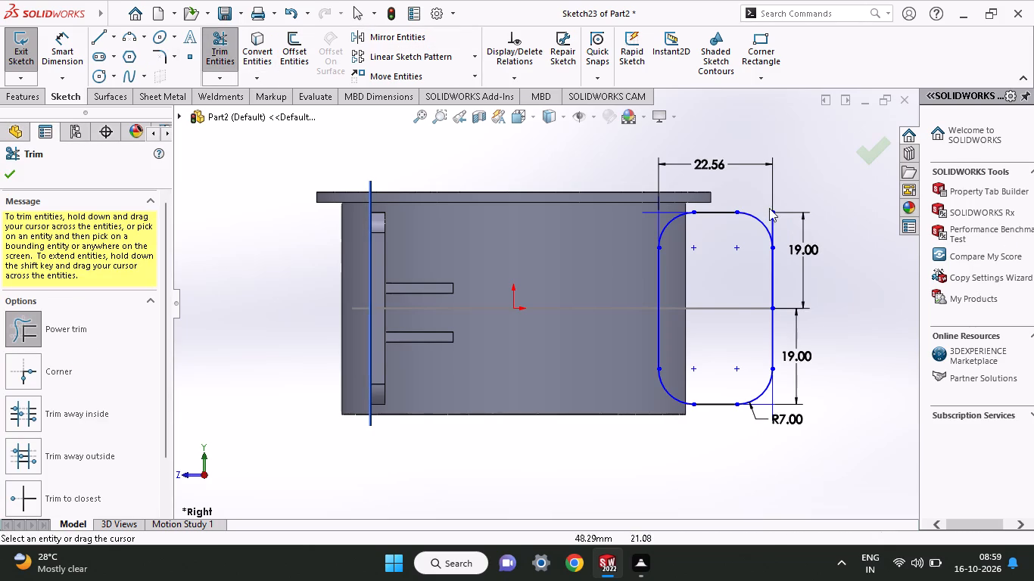
pyautogui.moveTo(769, 208); pyautogui.dragTo(781, 231)
pyautogui.moveTo(752, 195); pyautogui.dragTo(783, 231)
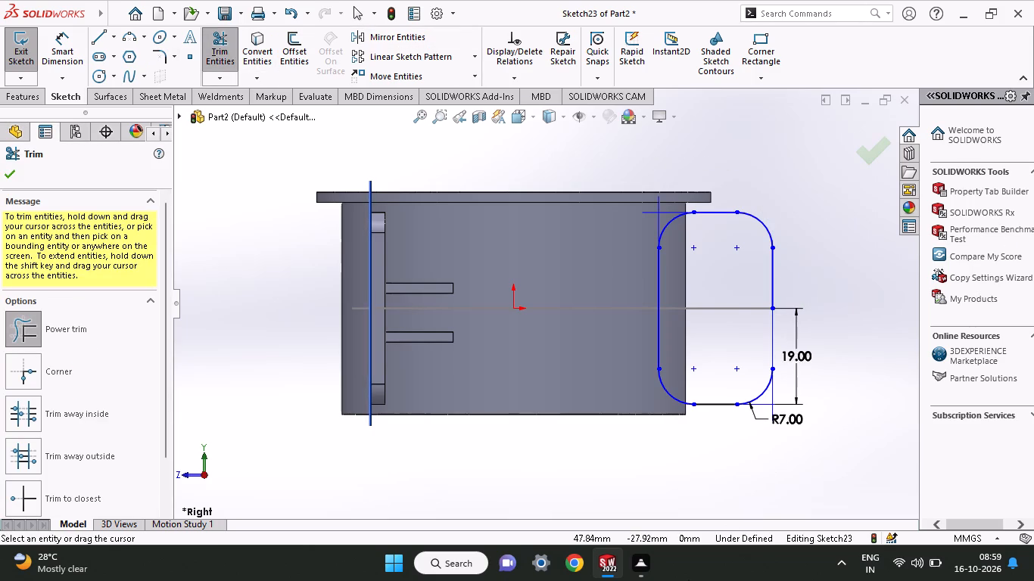
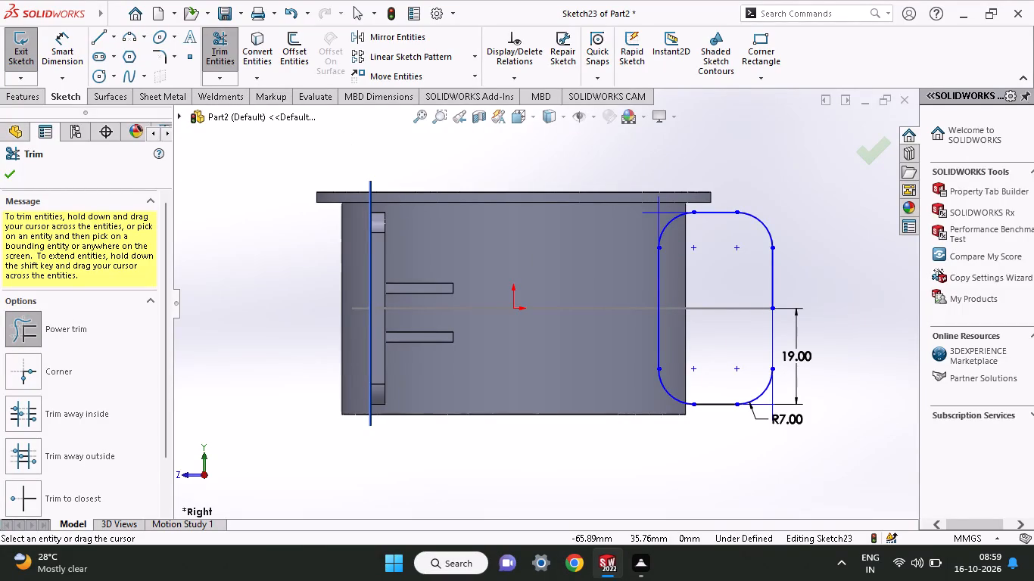
# Sweep the closed rounded rectangular profile as a boss along the open path containing the trimmed arc around the housing.
pyautogui.moveTo(766, 337); pyautogui.dragTo(697, 275, button='middle')
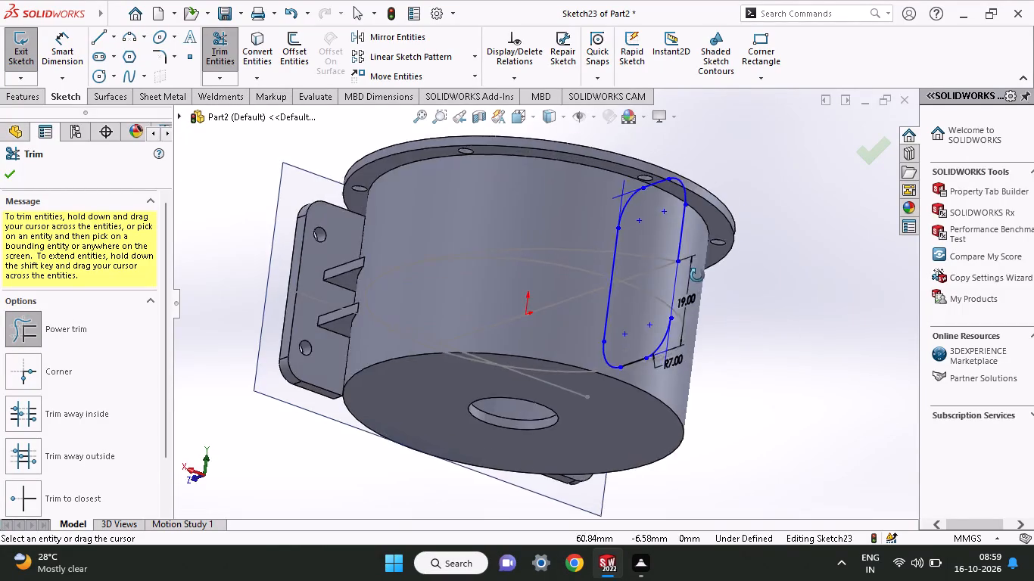
pyautogui.moveTo(697, 275); pyautogui.dragTo(681, 192, button='middle')
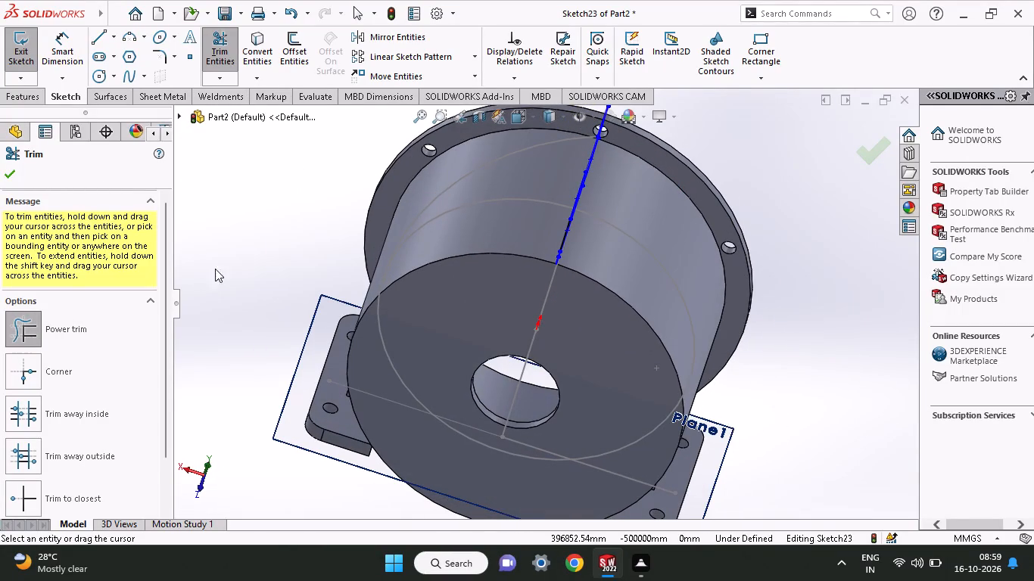
pyautogui.click(19, 88)
pyautogui.click(21, 98)
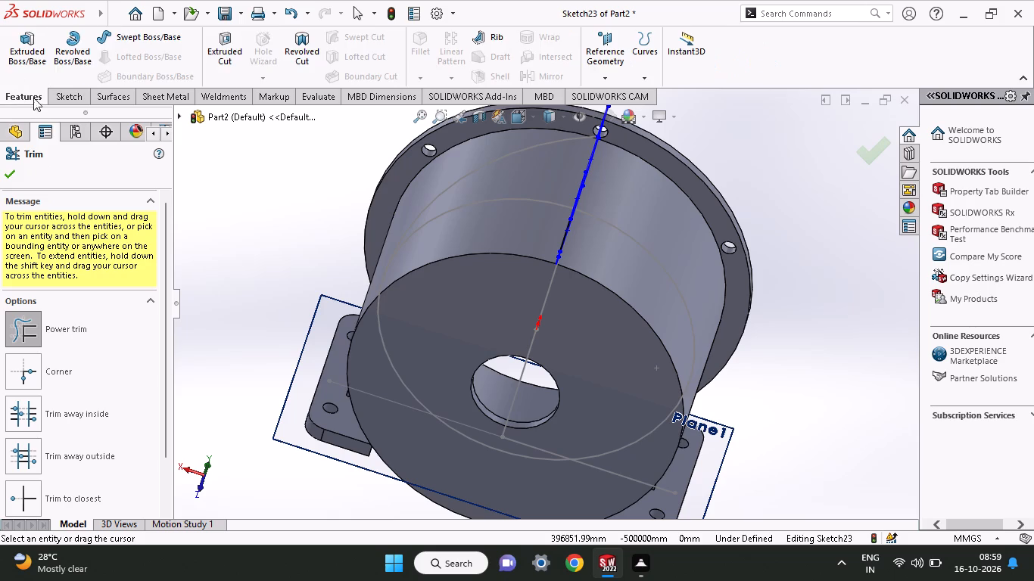
pyautogui.click(124, 39)
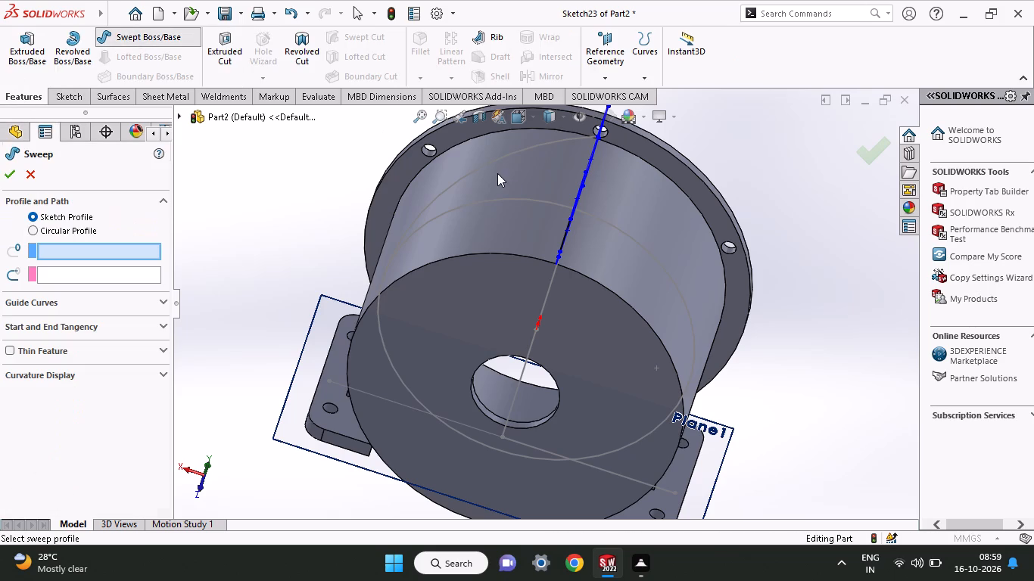
pyautogui.moveTo(625, 195); pyautogui.dragTo(585, 195, button='middle')
pyautogui.click(521, 163)
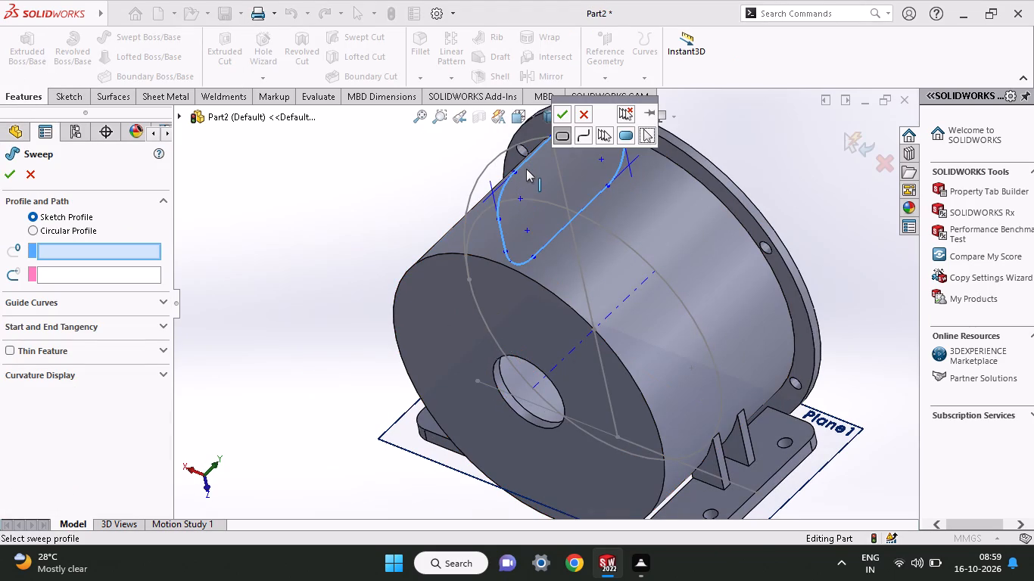
pyautogui.click(560, 119)
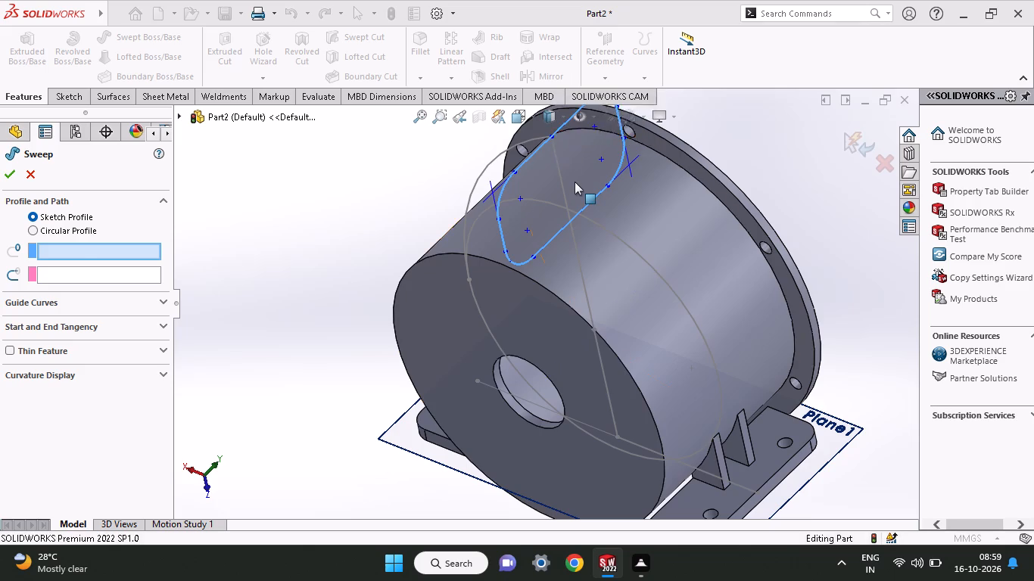
pyautogui.moveTo(575, 182); pyautogui.dragTo(606, 186, button='middle')
pyautogui.click(525, 152)
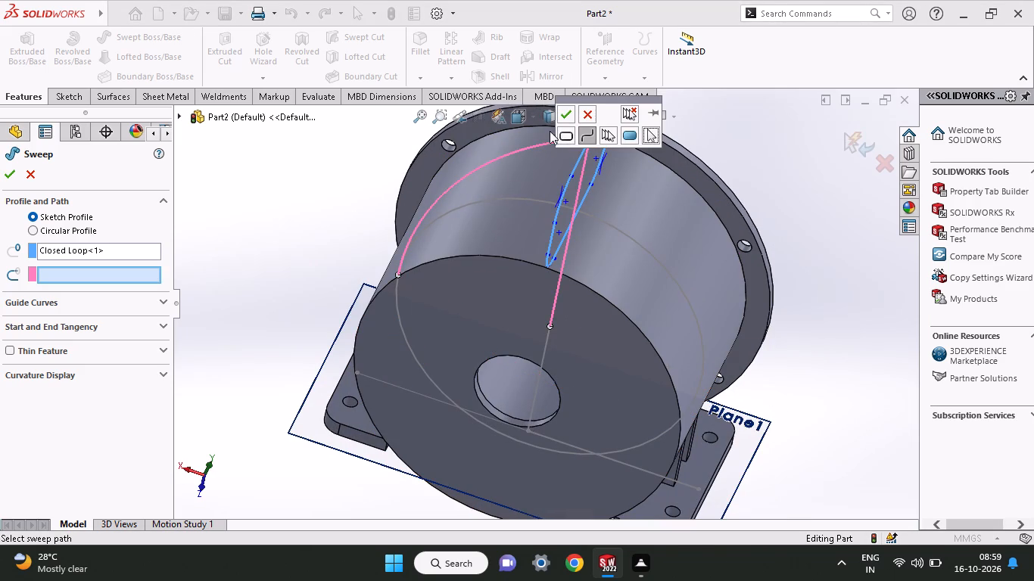
pyautogui.click(569, 137)
pyautogui.click(564, 112)
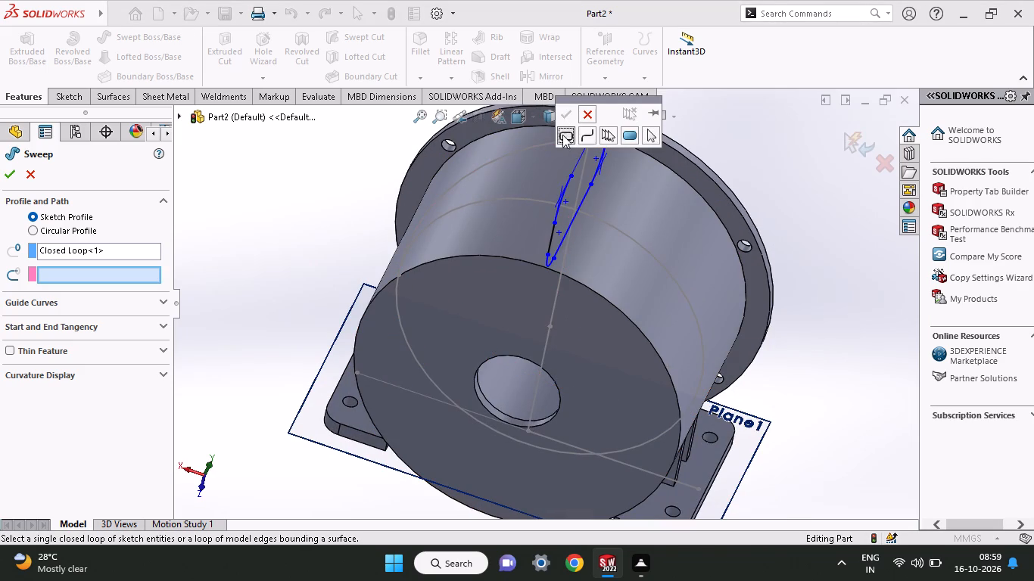
pyautogui.click(562, 135)
pyautogui.click(585, 137)
pyautogui.click(563, 115)
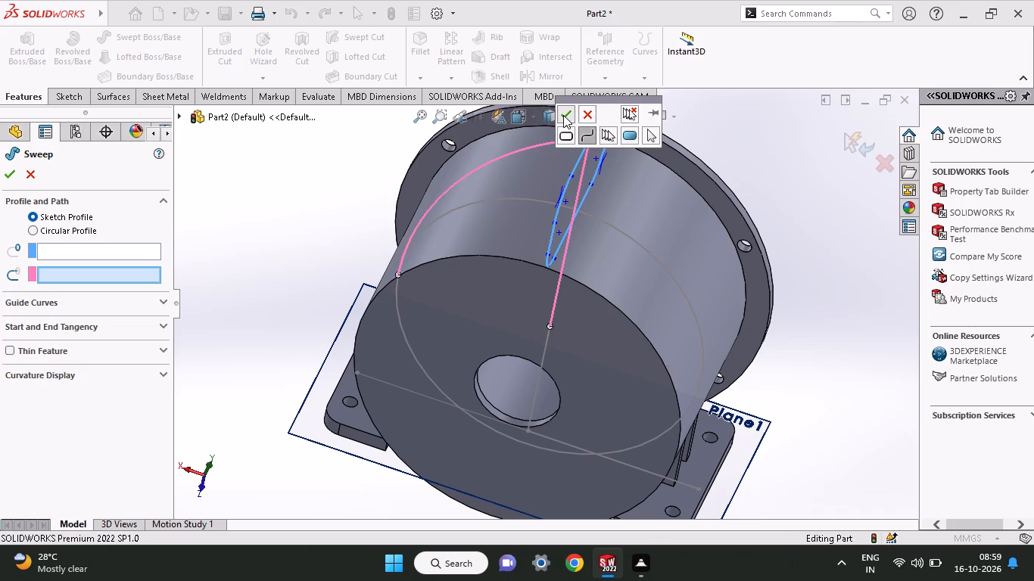
pyautogui.moveTo(618, 247); pyautogui.dragTo(613, 278, button='middle')
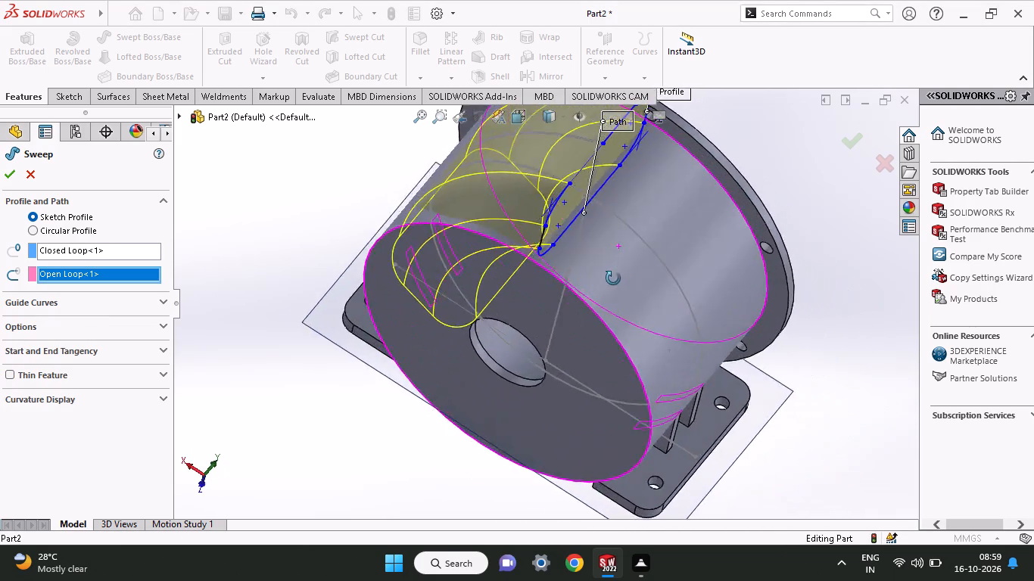
pyautogui.moveTo(613, 278); pyautogui.dragTo(630, 241, button='middle')
pyautogui.click(8, 182)
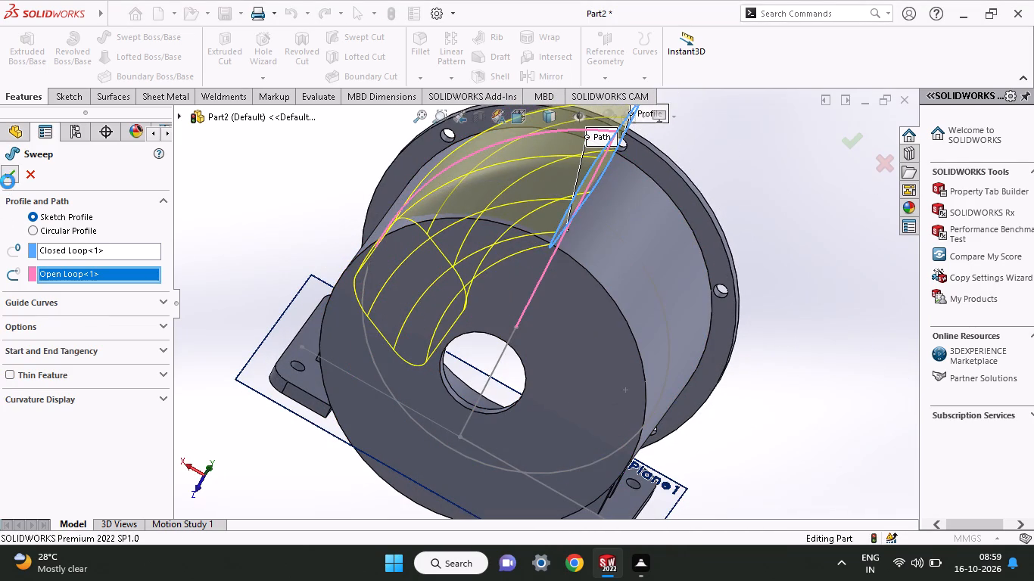
# Create a reference plane offset 25 mm from the Right Plane, with the offset direction flipped.
pyautogui.moveTo(557, 279); pyautogui.dragTo(482, 284, button='middle')
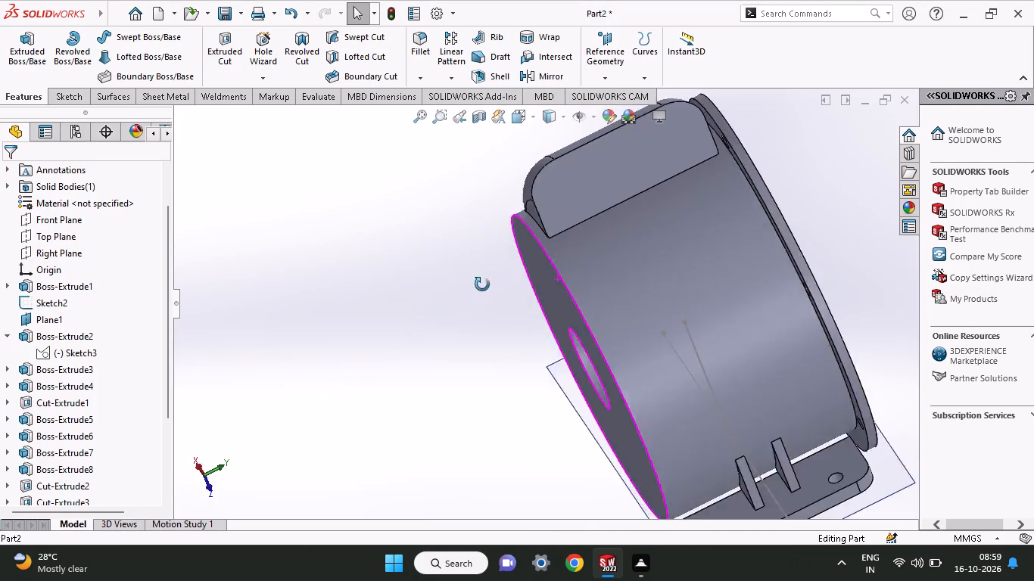
pyautogui.moveTo(482, 284); pyautogui.dragTo(469, 369, button='middle')
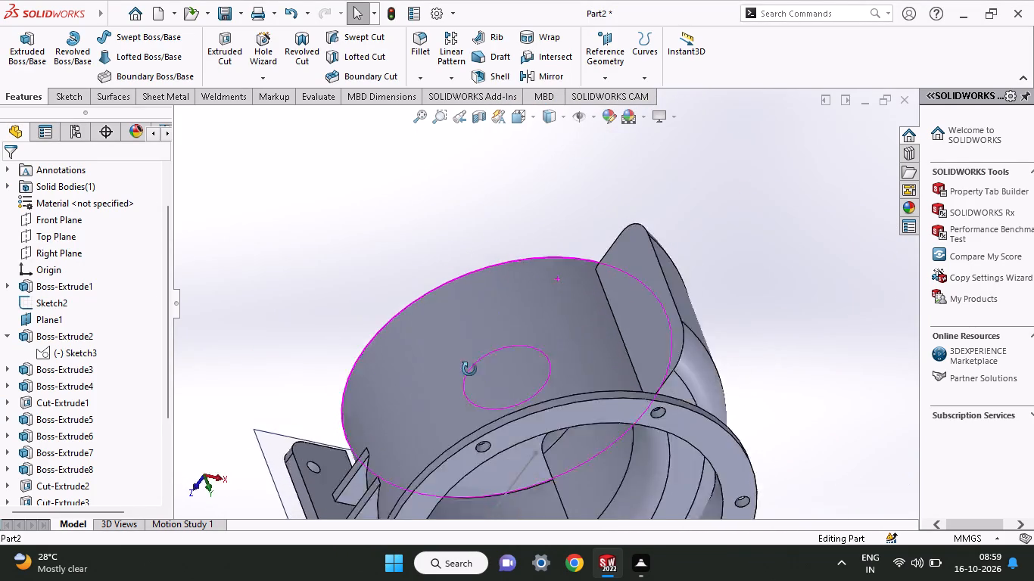
pyautogui.moveTo(469, 369); pyautogui.dragTo(508, 244, button='middle')
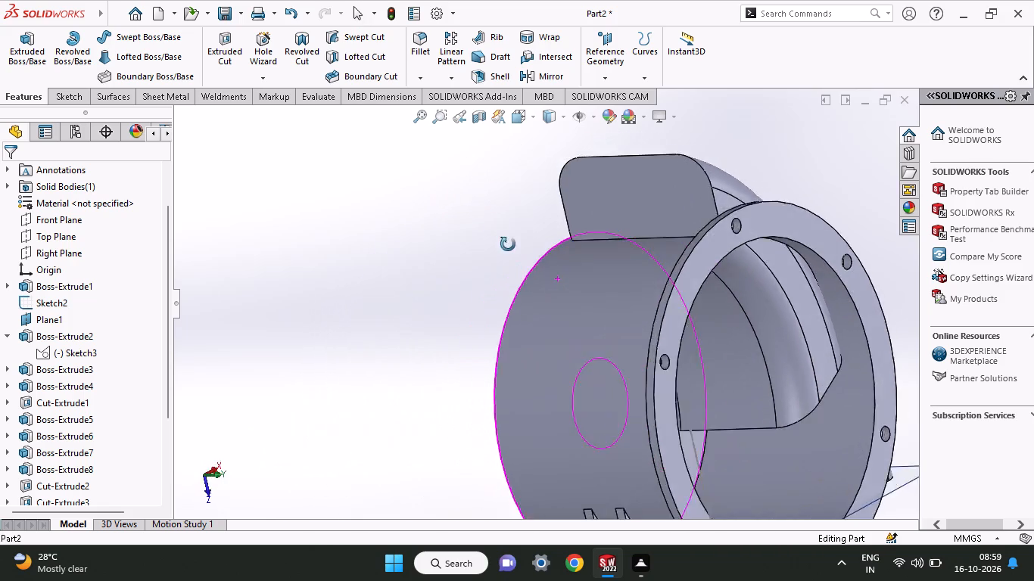
pyautogui.moveTo(508, 244); pyautogui.dragTo(598, 263, button='middle')
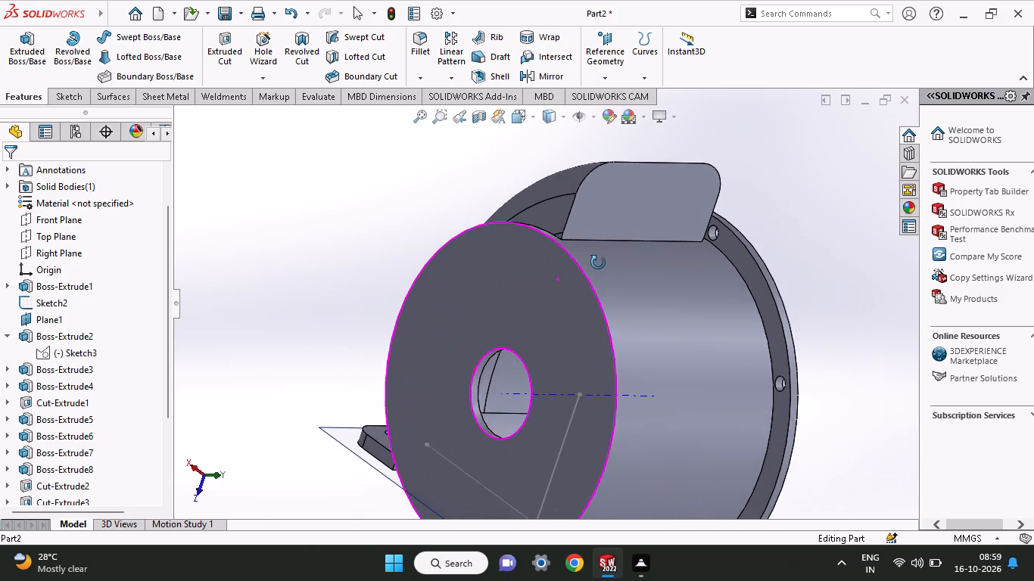
pyautogui.moveTo(598, 263); pyautogui.dragTo(600, 263, button='middle')
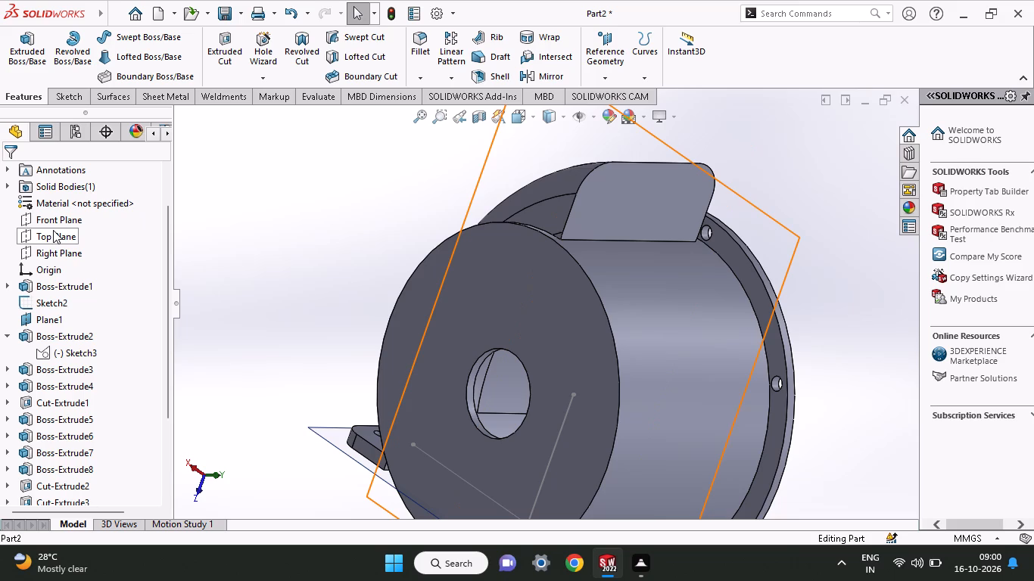
pyautogui.click(53, 230)
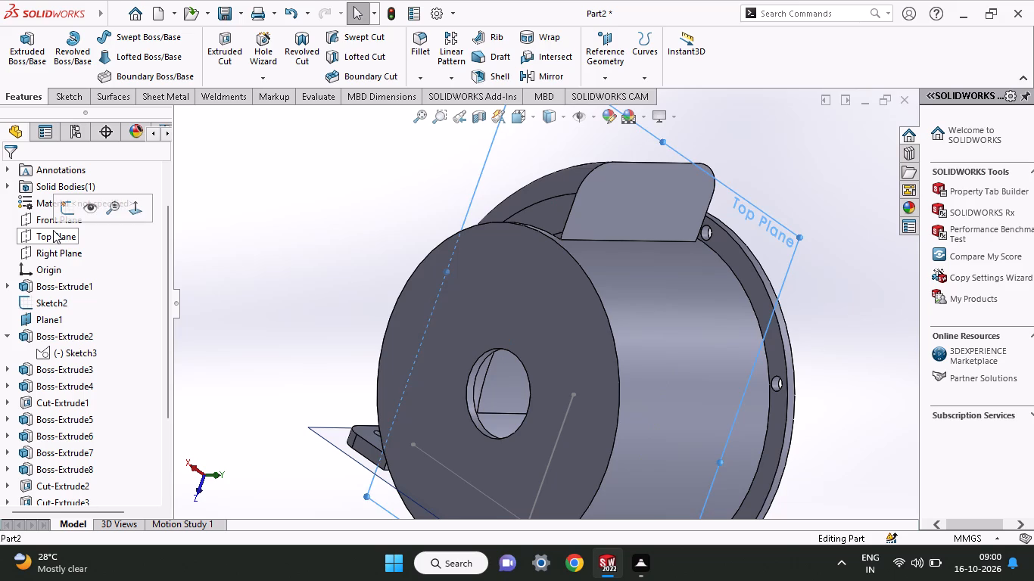
pyautogui.click(226, 244)
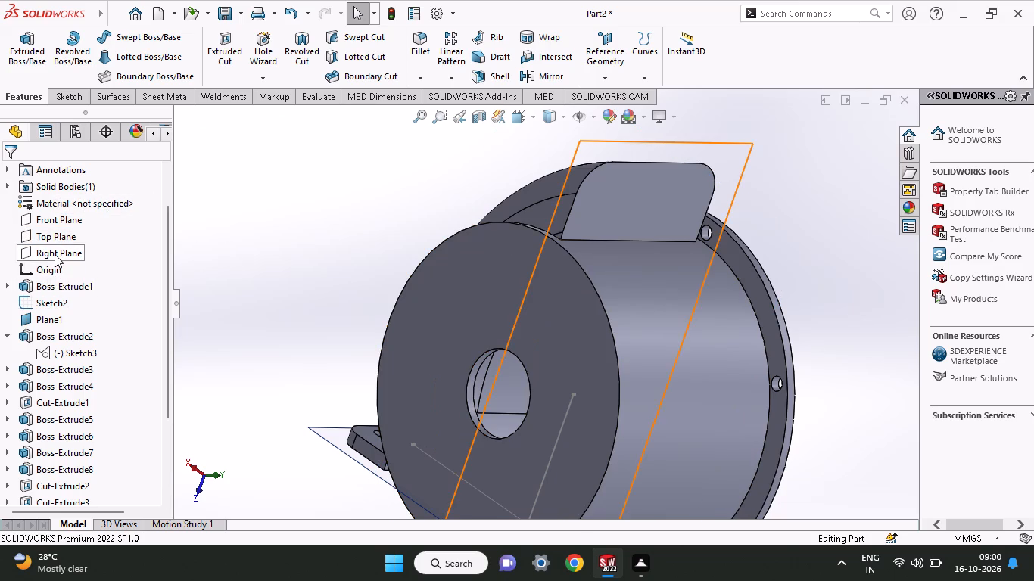
pyautogui.click(55, 254)
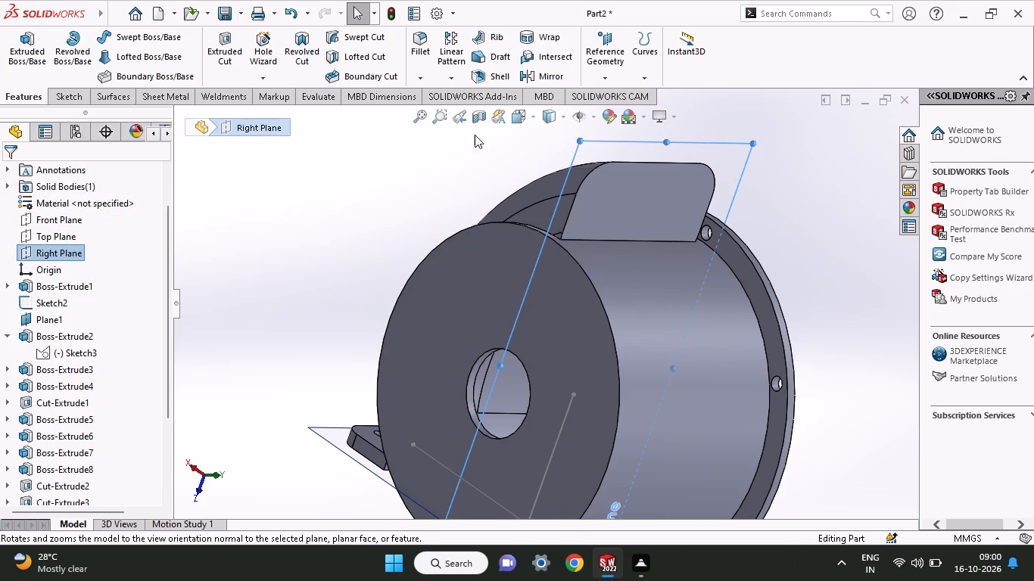
pyautogui.click(606, 75)
pyautogui.click(608, 98)
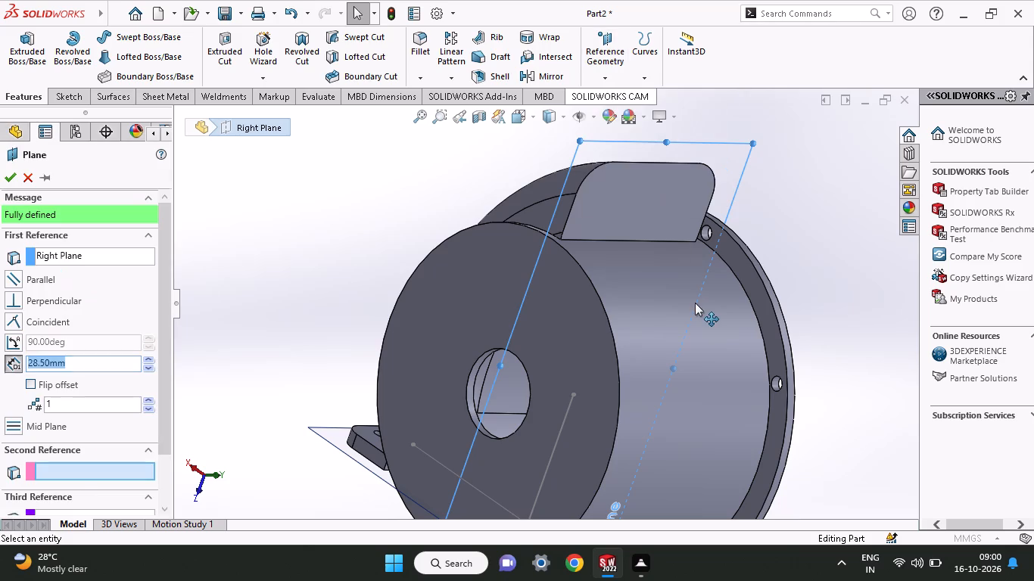
pyautogui.moveTo(681, 312); pyautogui.dragTo(641, 409, button='middle')
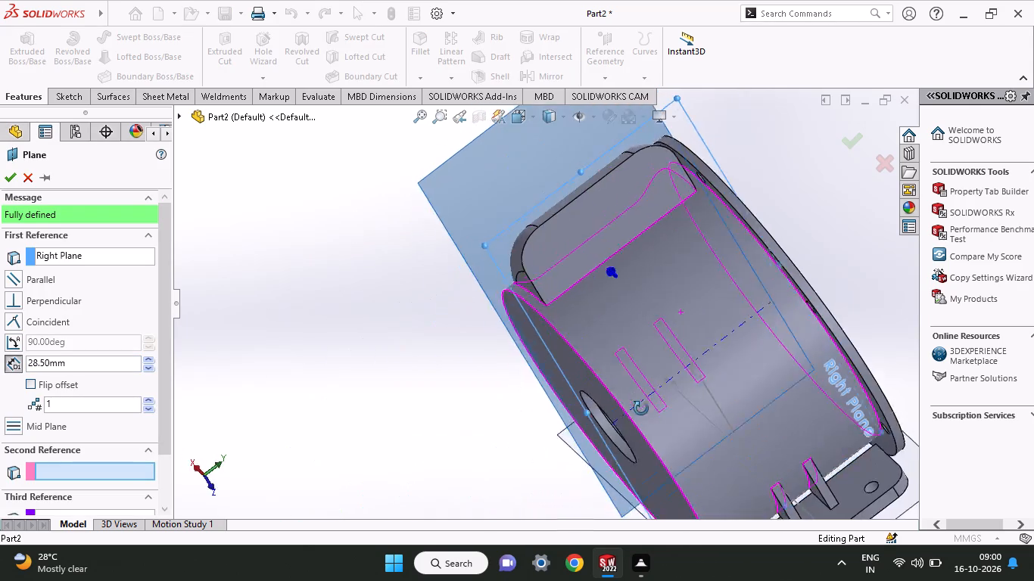
pyautogui.moveTo(641, 409); pyautogui.dragTo(715, 374, button='middle')
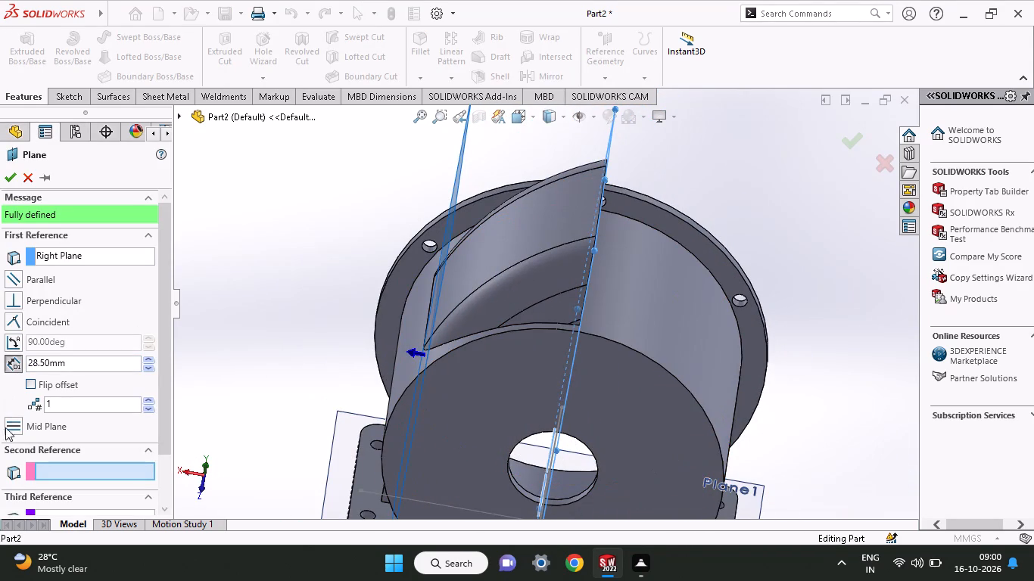
pyautogui.click(28, 388)
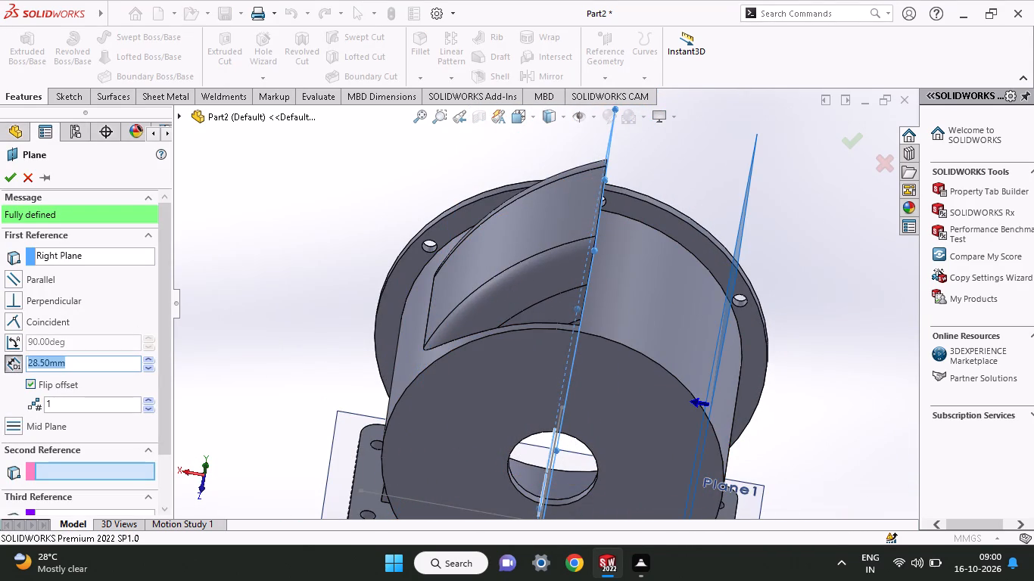
pyautogui.moveTo(80, 362); pyautogui.dragTo(8, 371)
pyautogui.write('25')
pyautogui.press('Return')
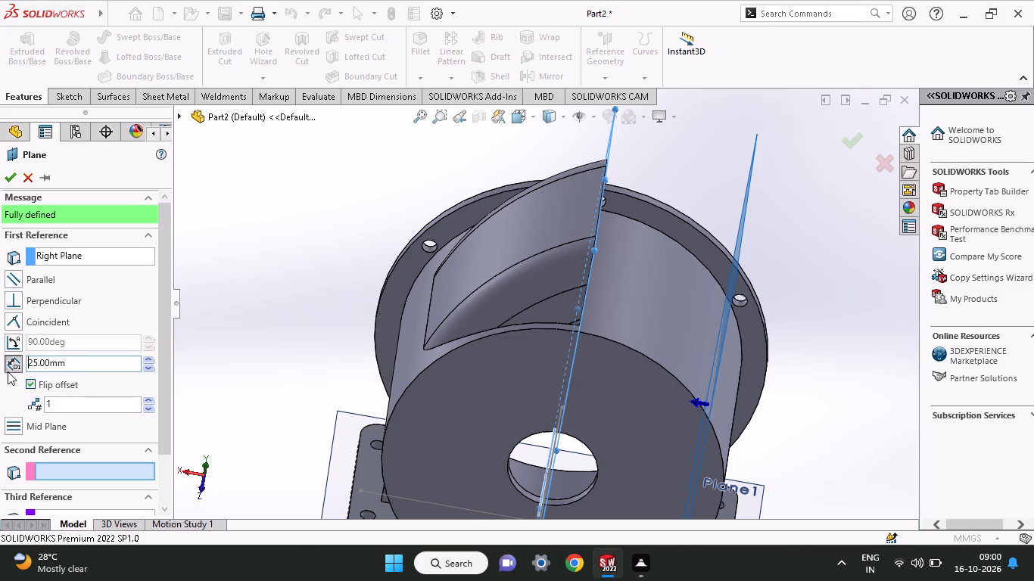
pyautogui.click(14, 172)
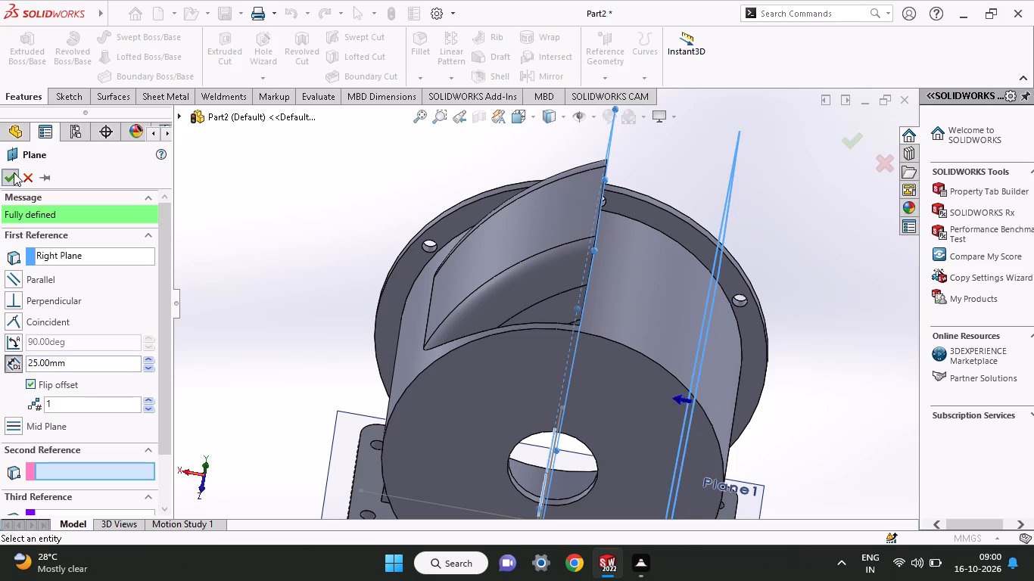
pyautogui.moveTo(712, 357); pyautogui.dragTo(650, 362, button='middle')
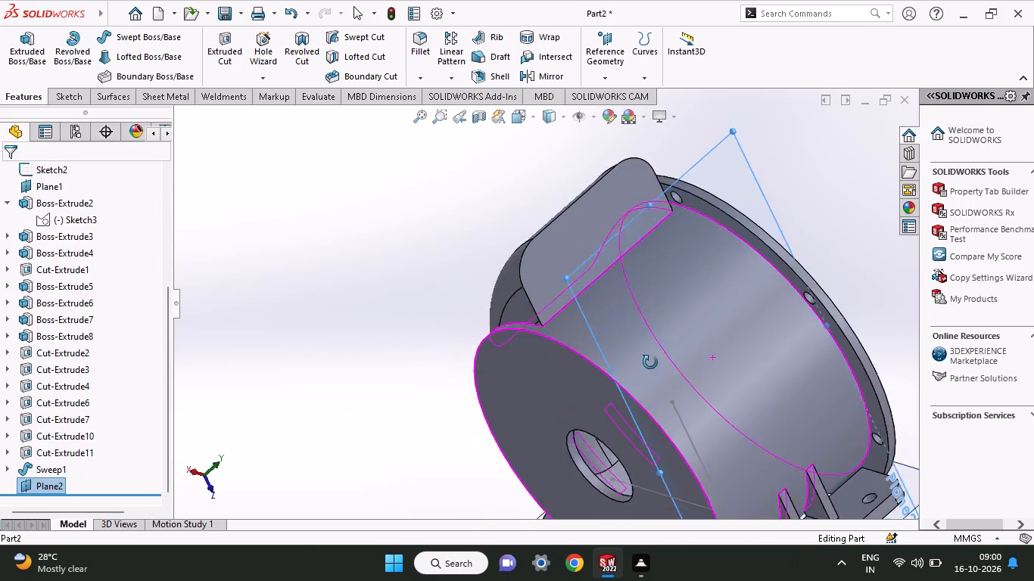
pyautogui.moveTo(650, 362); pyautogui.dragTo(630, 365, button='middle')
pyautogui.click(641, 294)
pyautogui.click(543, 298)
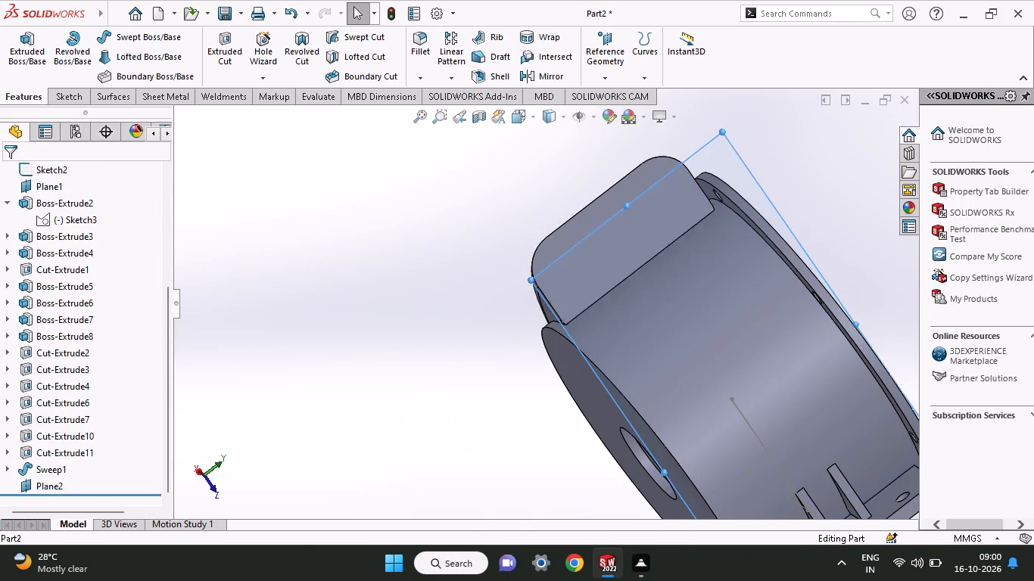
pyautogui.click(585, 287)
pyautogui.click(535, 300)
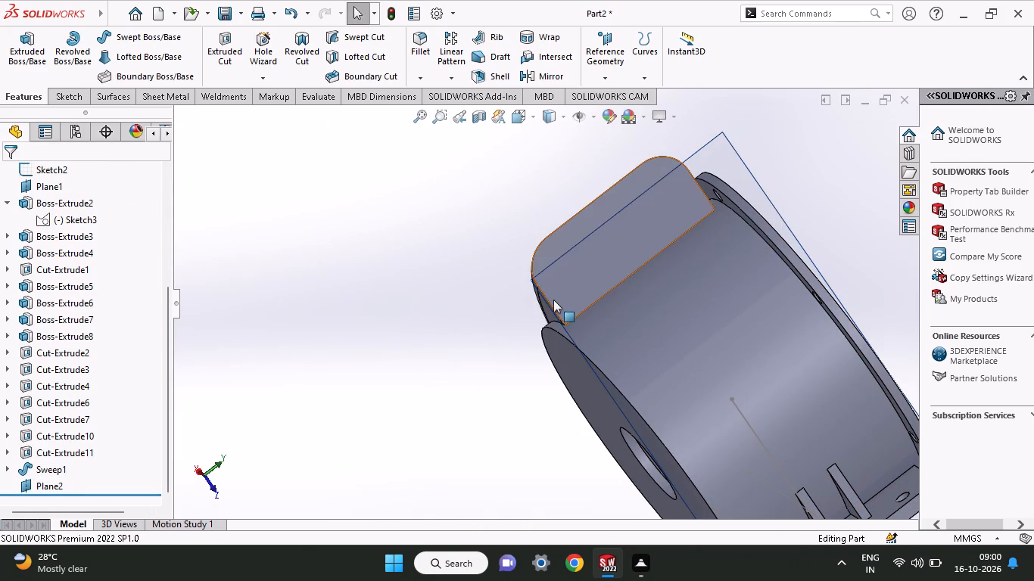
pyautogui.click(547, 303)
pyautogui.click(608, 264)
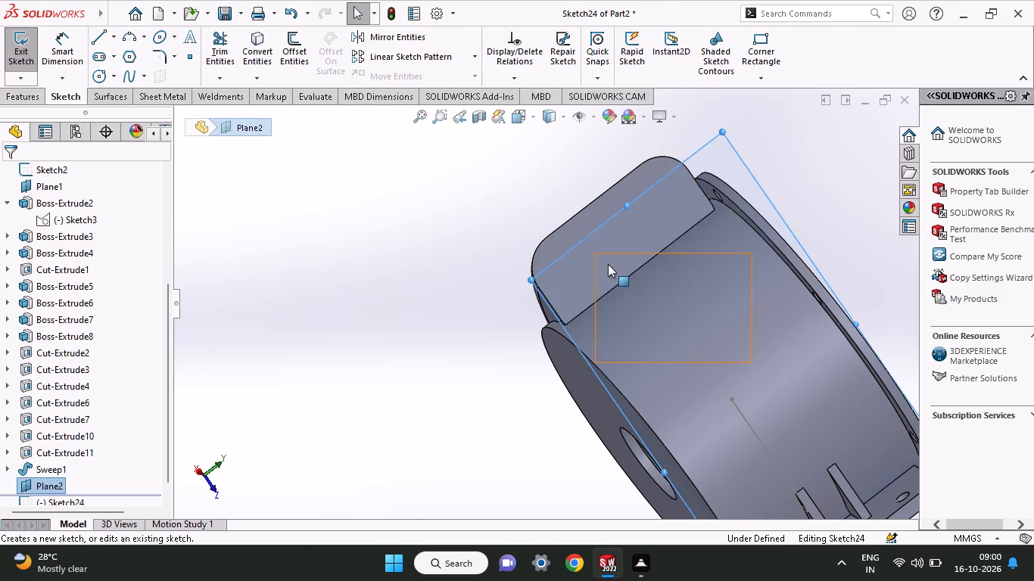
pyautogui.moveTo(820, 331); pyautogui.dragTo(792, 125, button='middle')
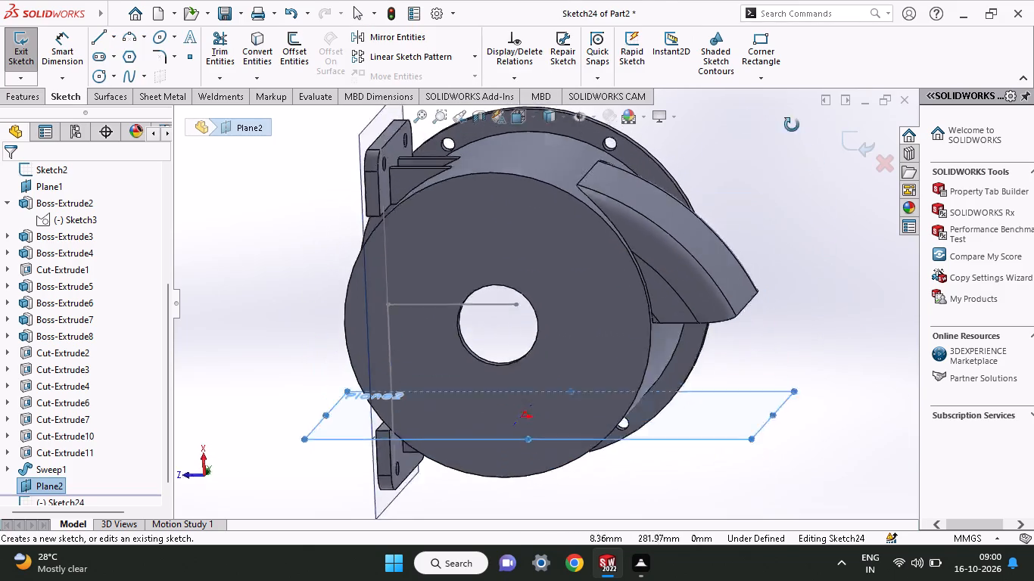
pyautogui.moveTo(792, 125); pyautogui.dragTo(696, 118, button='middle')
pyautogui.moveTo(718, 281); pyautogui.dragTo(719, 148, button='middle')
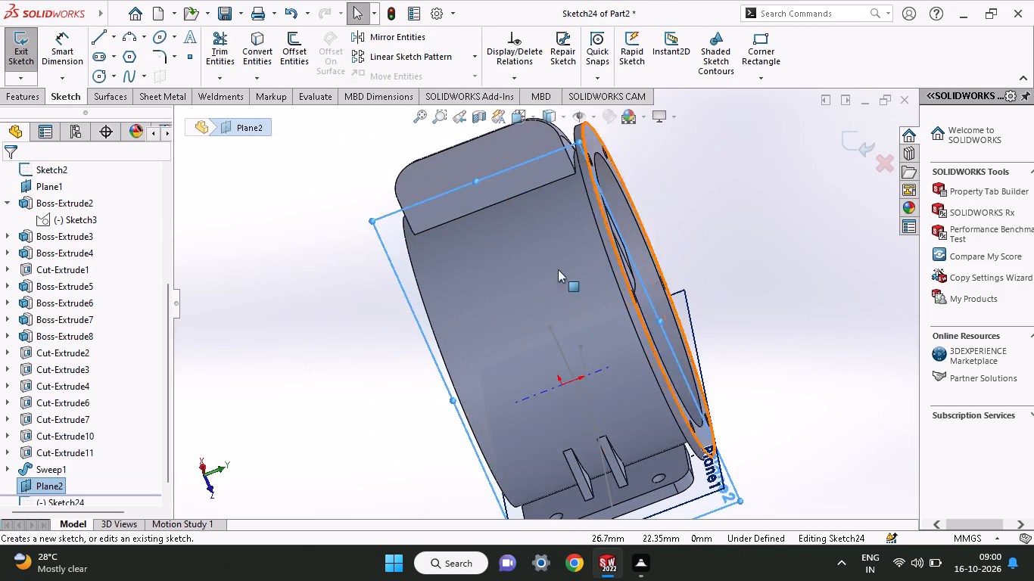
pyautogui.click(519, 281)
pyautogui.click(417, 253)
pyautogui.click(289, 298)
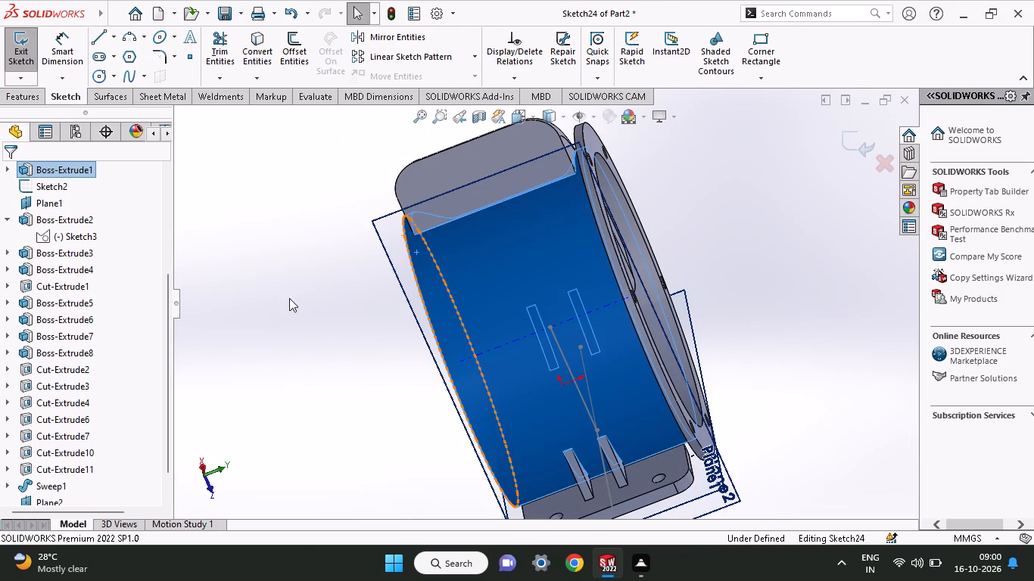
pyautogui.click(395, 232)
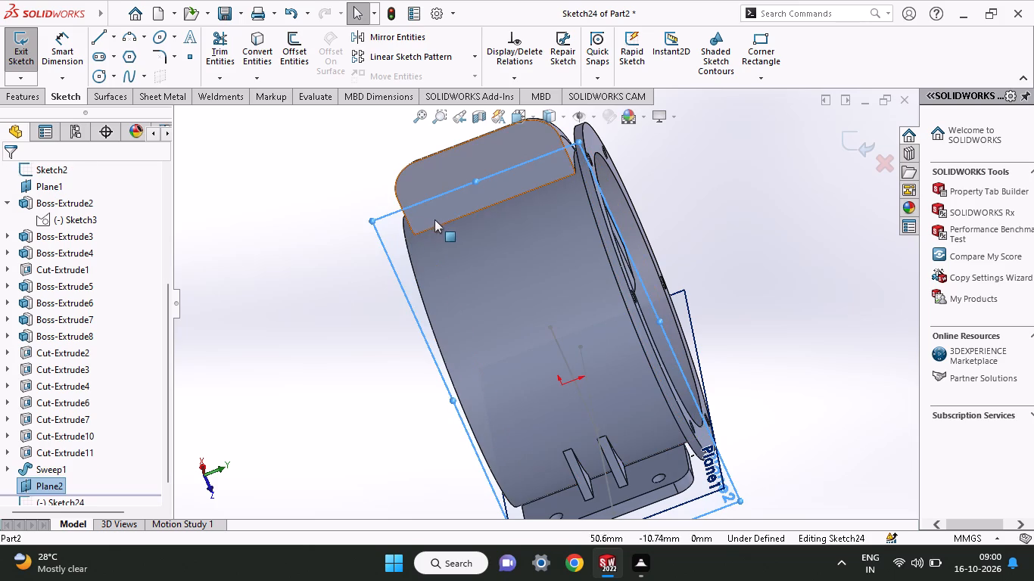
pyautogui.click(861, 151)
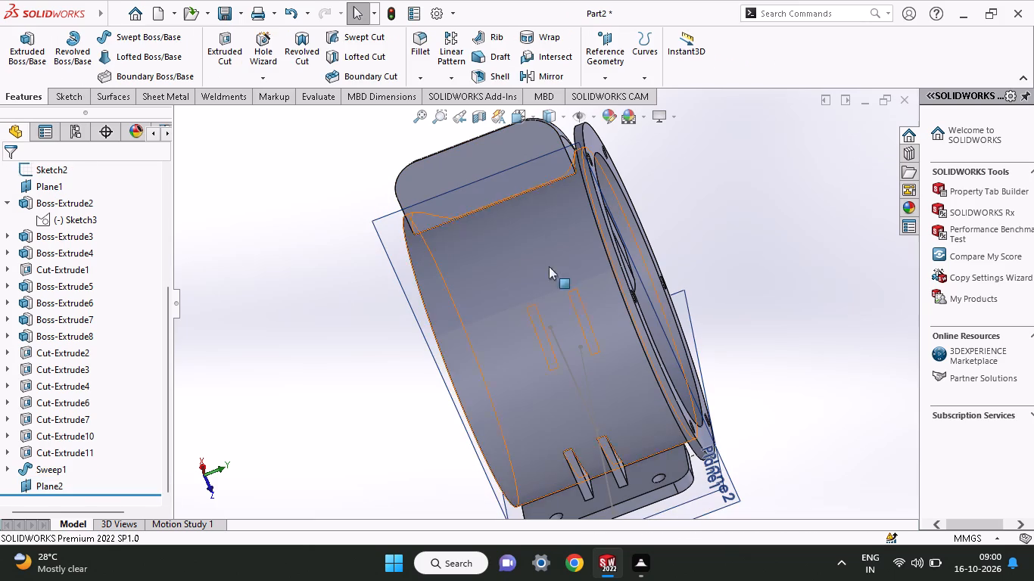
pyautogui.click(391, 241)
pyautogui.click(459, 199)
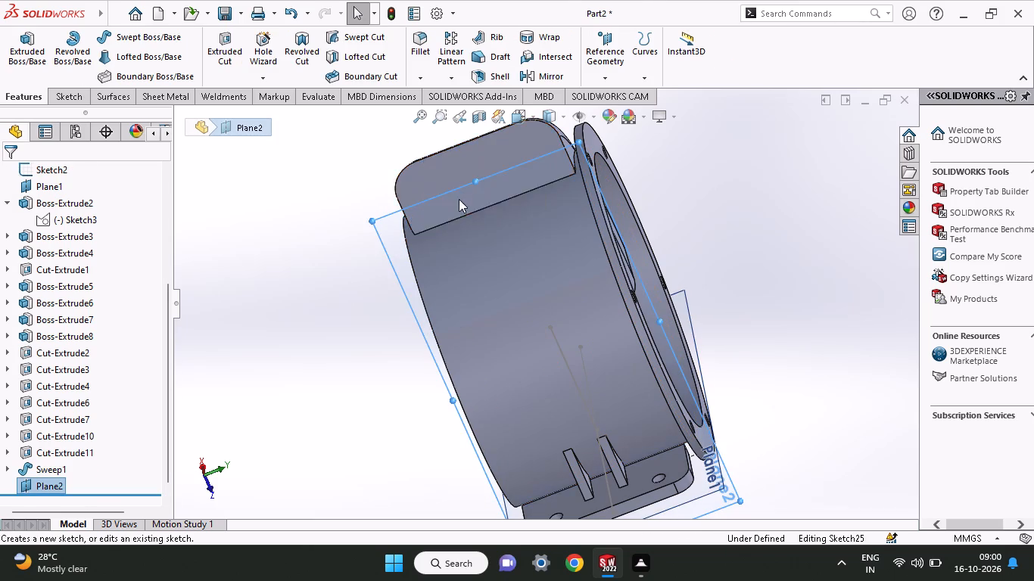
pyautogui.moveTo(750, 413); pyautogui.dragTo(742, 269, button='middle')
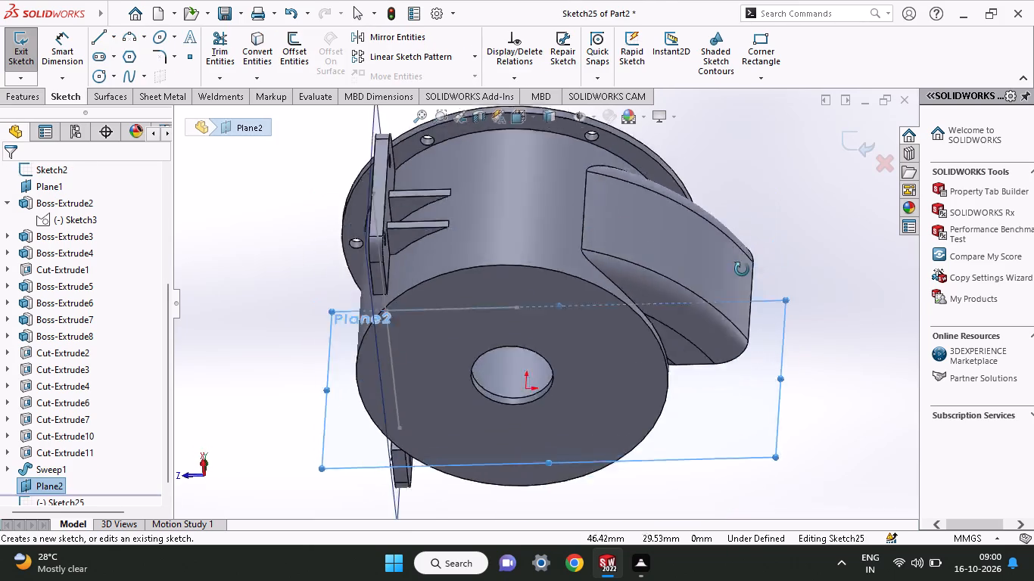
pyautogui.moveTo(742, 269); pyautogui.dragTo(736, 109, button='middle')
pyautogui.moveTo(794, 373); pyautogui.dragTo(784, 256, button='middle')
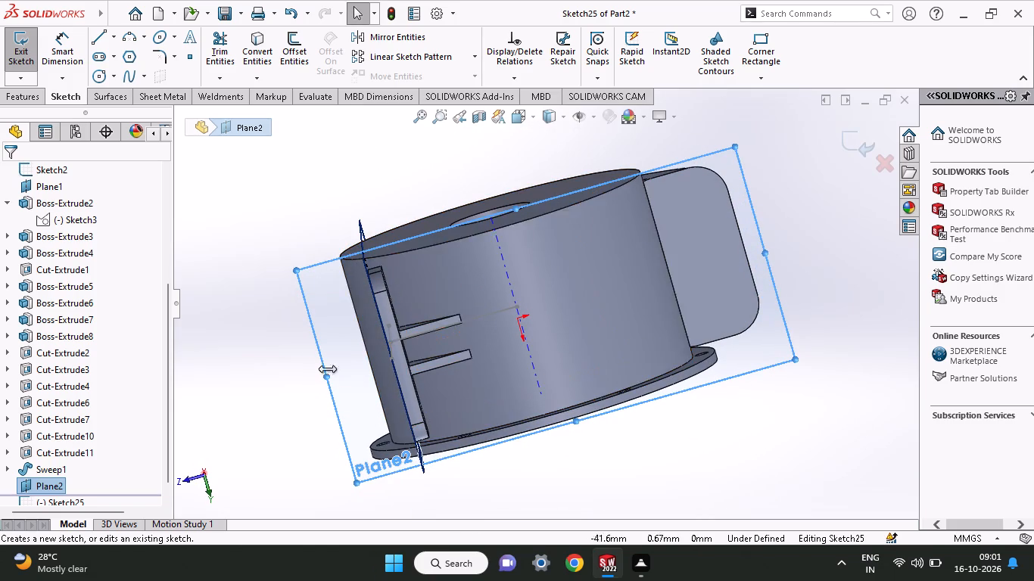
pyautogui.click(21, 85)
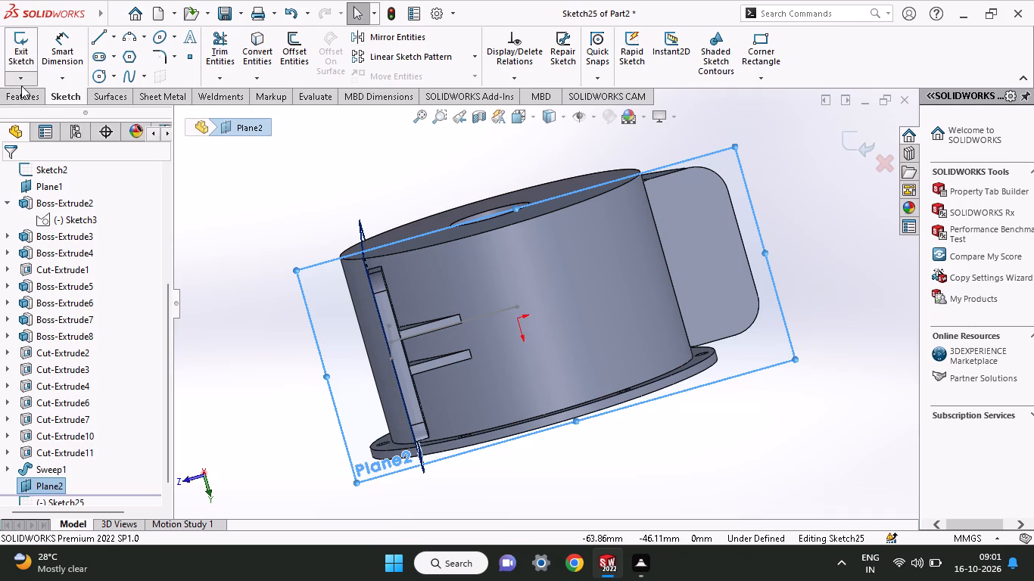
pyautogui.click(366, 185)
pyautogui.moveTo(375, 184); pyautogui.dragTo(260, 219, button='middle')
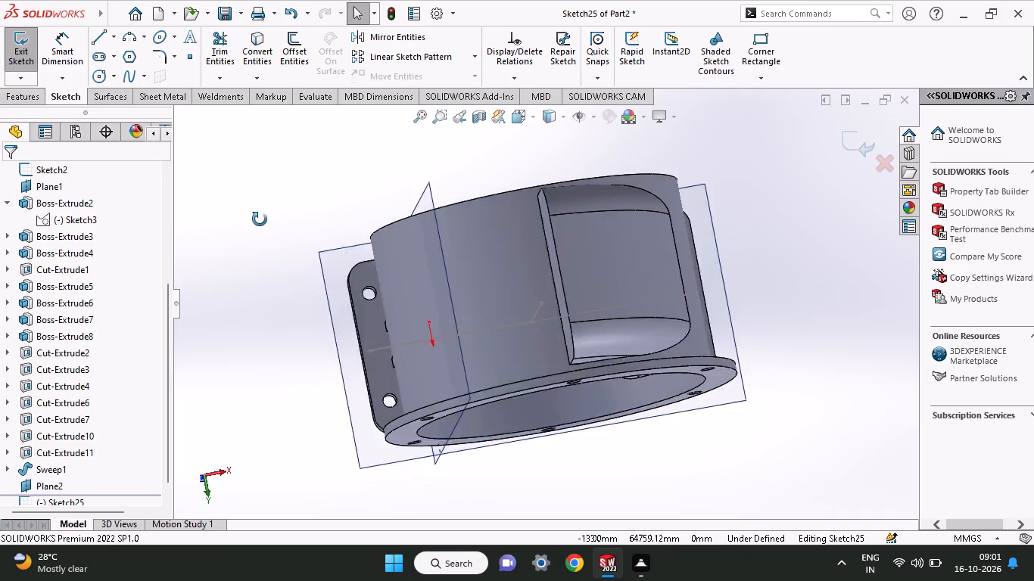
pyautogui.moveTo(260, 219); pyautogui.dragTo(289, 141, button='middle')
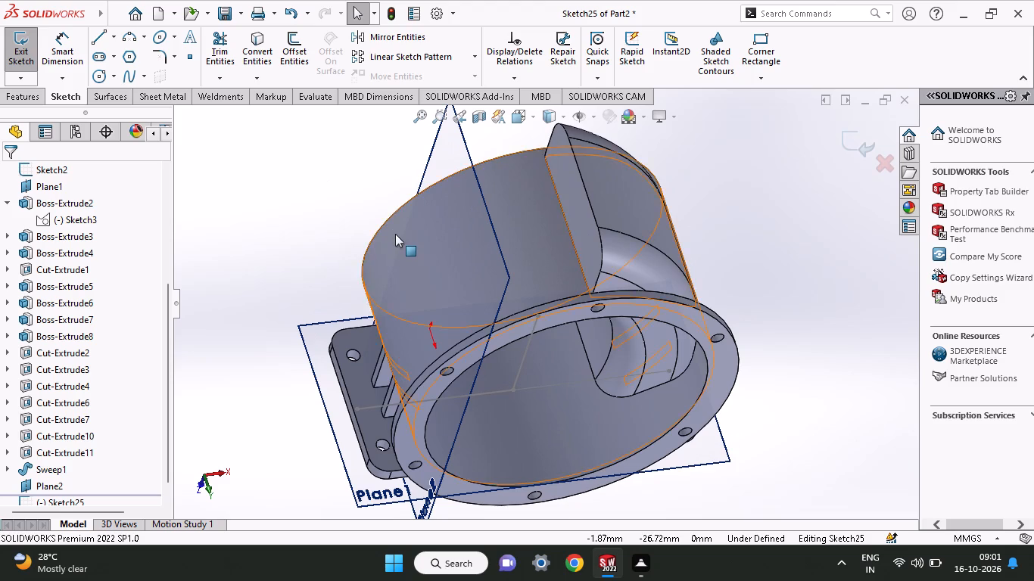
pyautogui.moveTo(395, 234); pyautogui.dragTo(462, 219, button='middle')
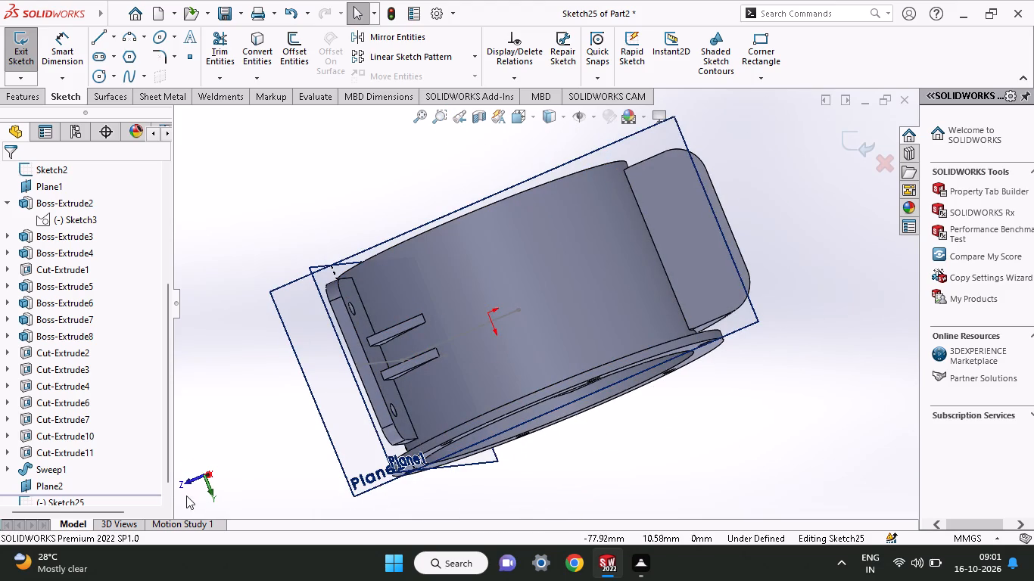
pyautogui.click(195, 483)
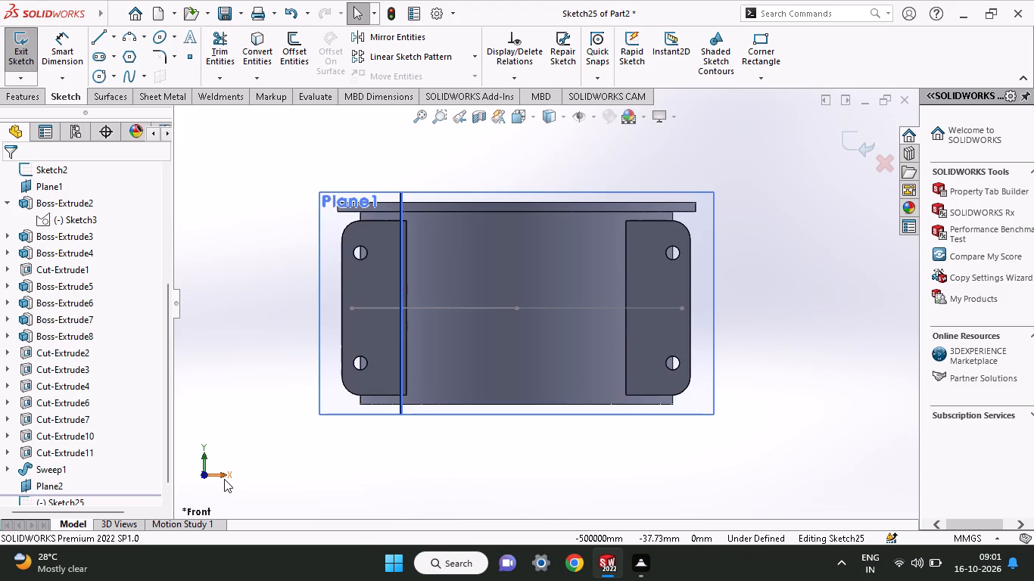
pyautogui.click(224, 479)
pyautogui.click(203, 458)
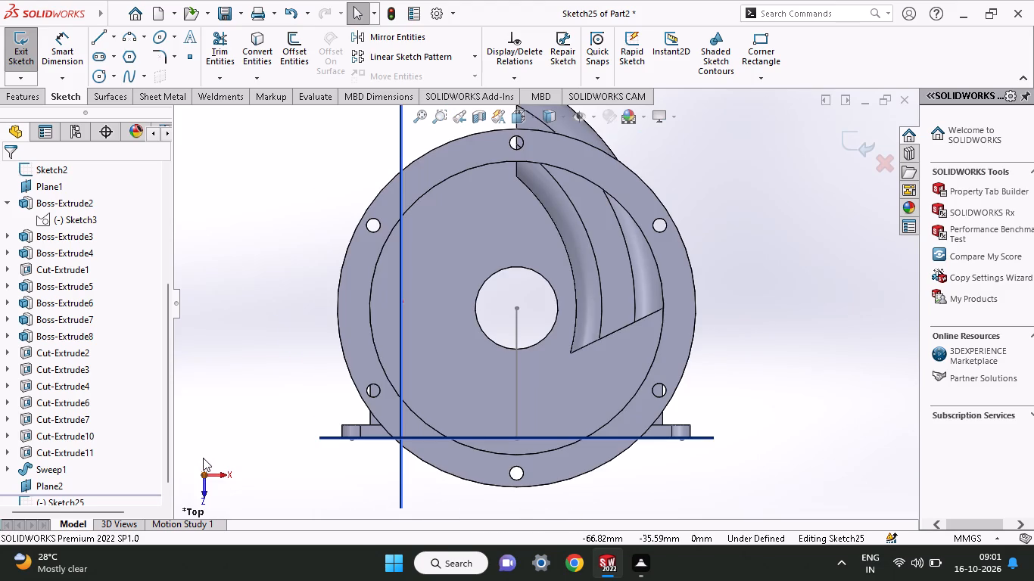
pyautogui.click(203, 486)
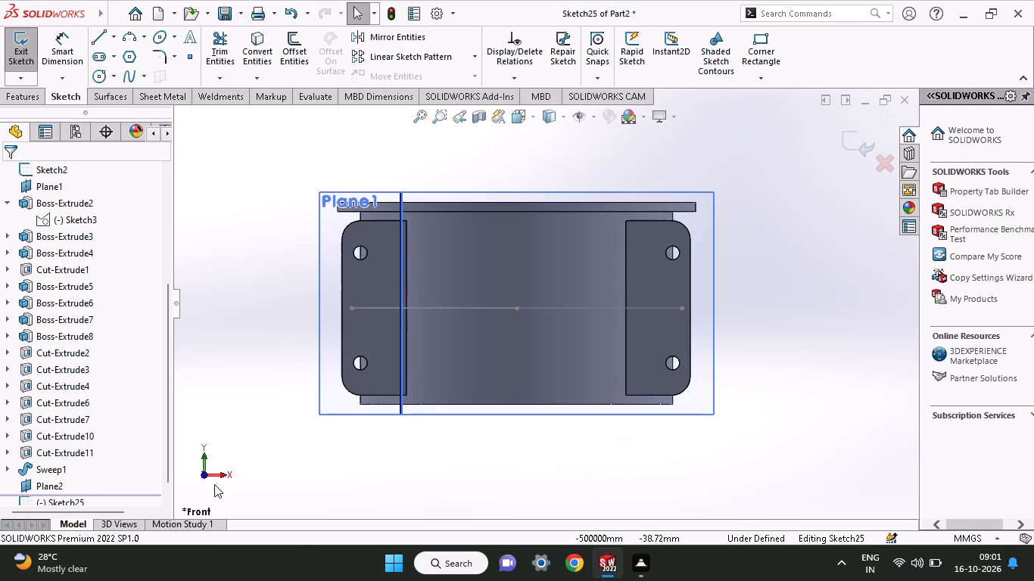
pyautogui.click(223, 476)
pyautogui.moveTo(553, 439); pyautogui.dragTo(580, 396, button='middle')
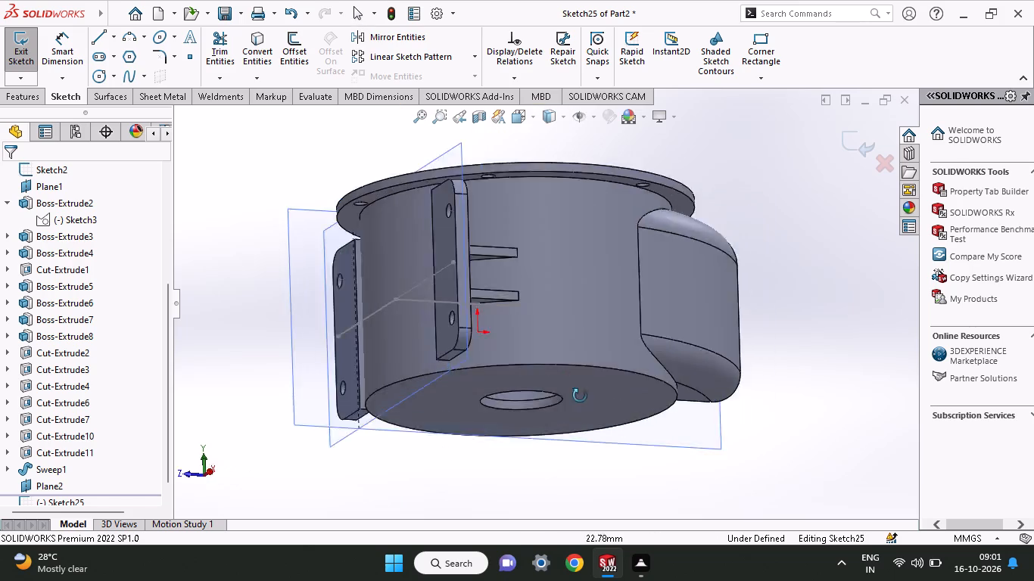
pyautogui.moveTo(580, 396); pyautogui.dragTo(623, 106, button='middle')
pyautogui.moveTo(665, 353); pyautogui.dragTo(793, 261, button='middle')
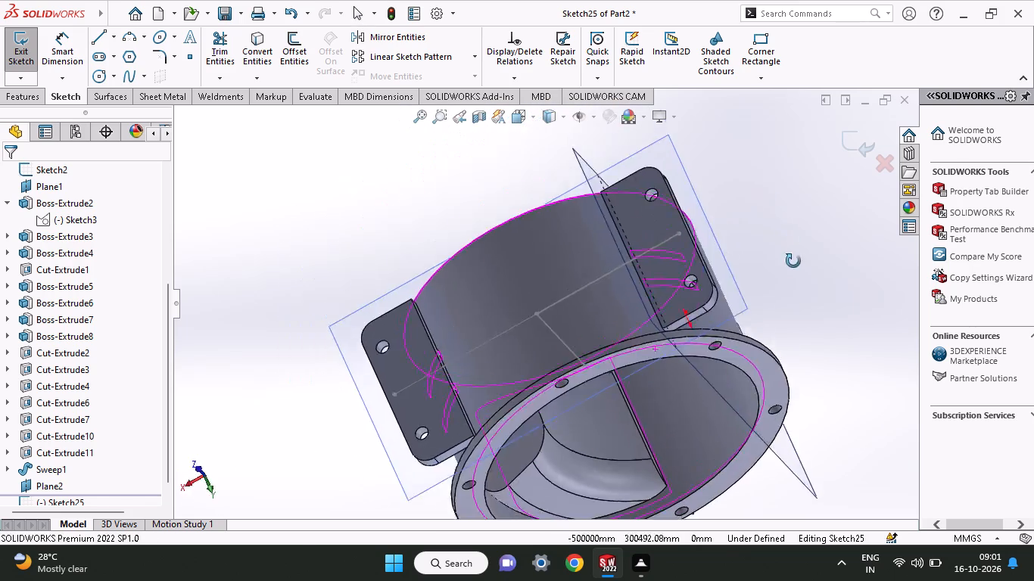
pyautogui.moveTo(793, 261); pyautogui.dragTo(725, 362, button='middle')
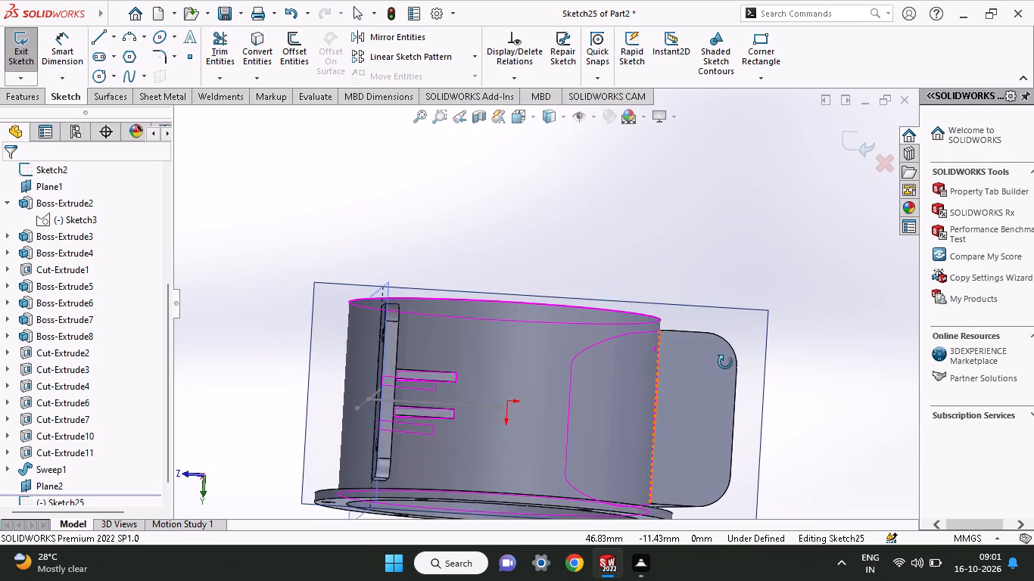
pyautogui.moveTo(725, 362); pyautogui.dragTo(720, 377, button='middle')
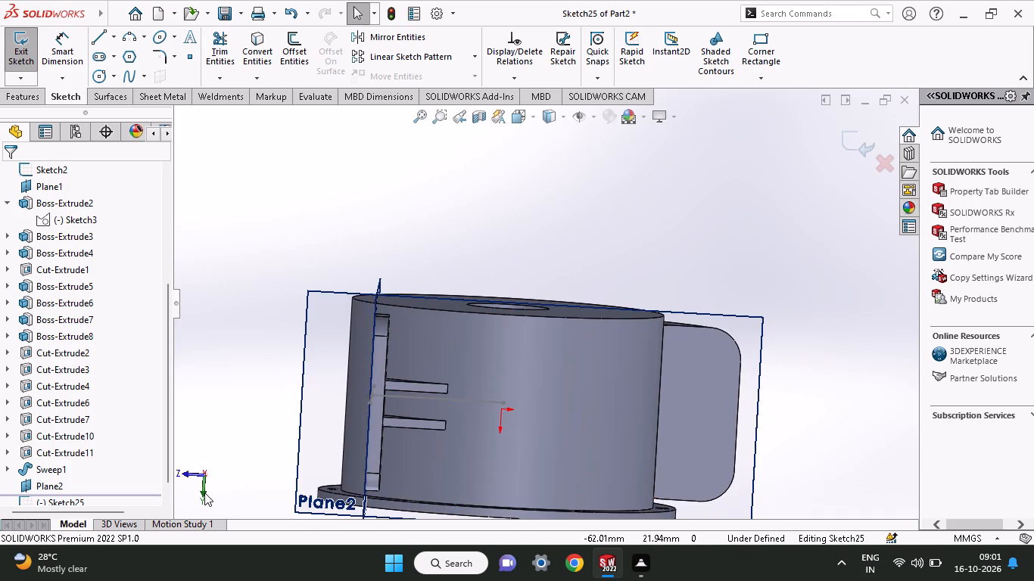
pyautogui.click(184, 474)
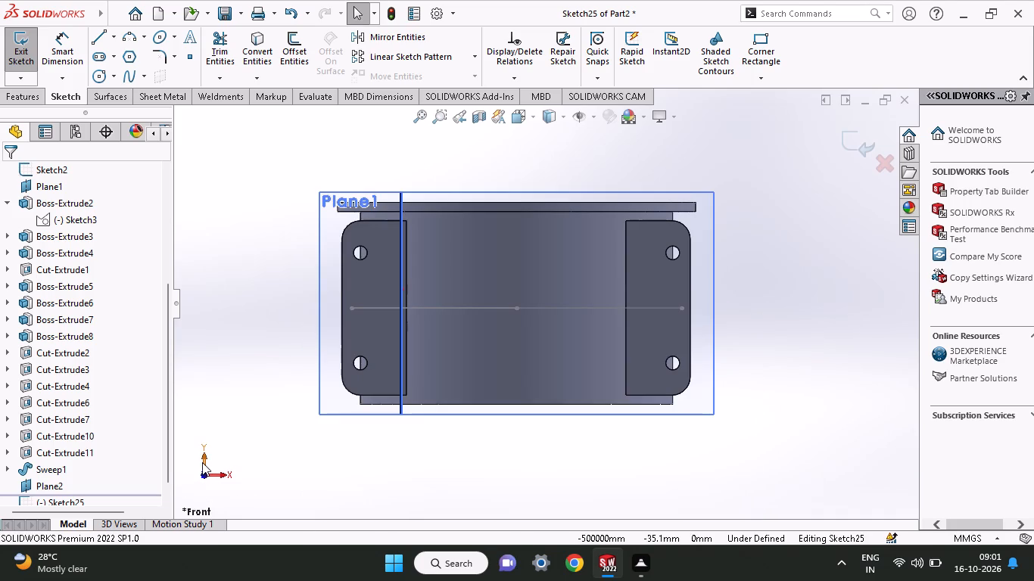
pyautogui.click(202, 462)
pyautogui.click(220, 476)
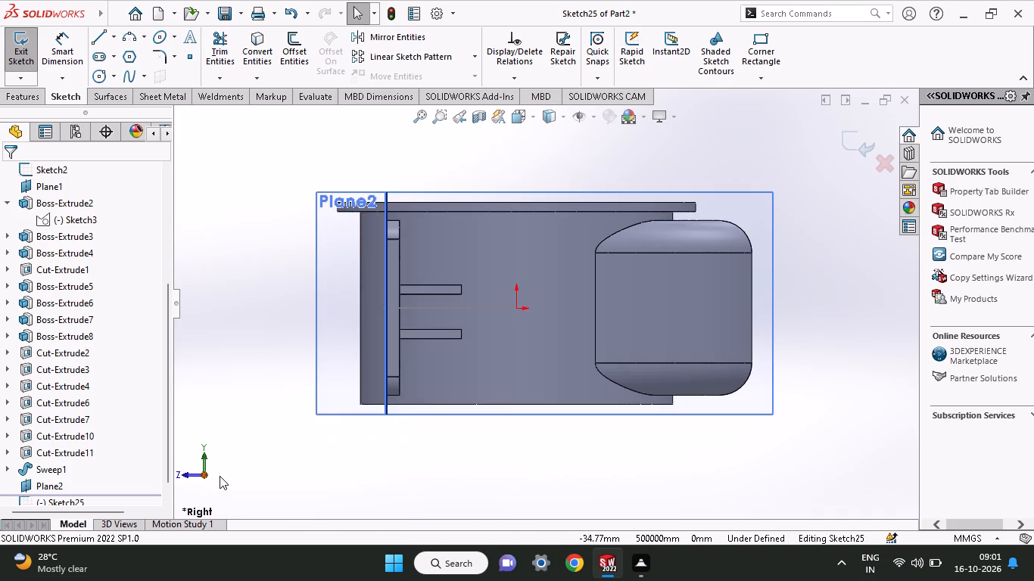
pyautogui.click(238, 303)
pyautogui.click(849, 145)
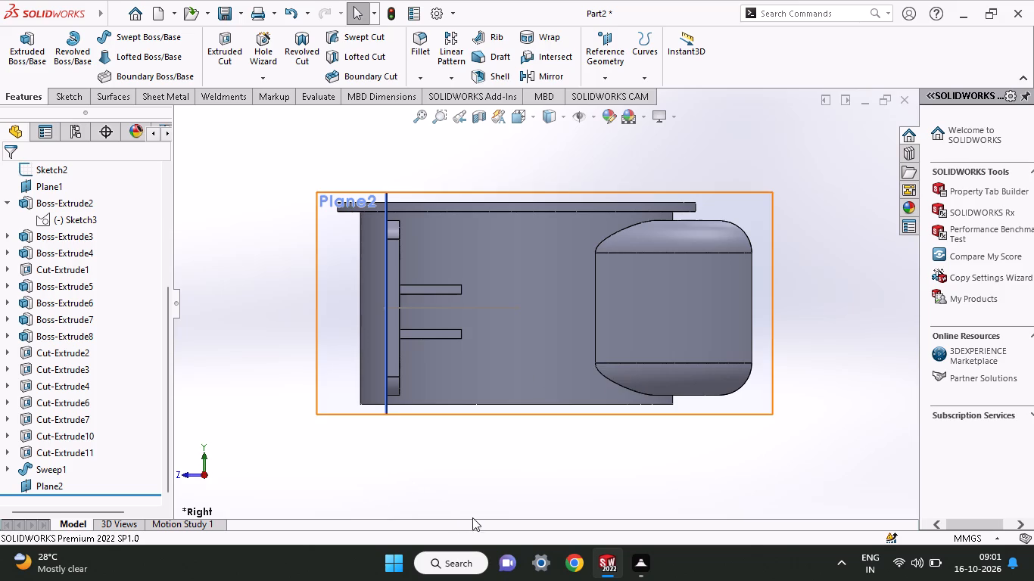
# Start a 3D sketch and draw a line about 18 mm long along X from the middle of the outlet end face's outer edge.
pyautogui.moveTo(475, 514); pyautogui.dragTo(363, 260, button='middle')
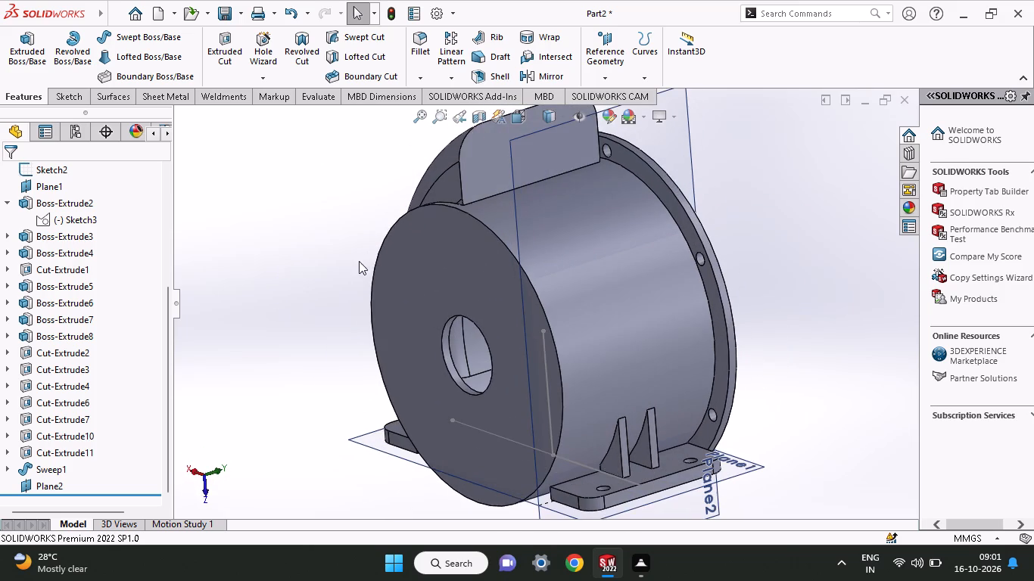
pyautogui.moveTo(497, 182); pyautogui.dragTo(515, 228, button='middle')
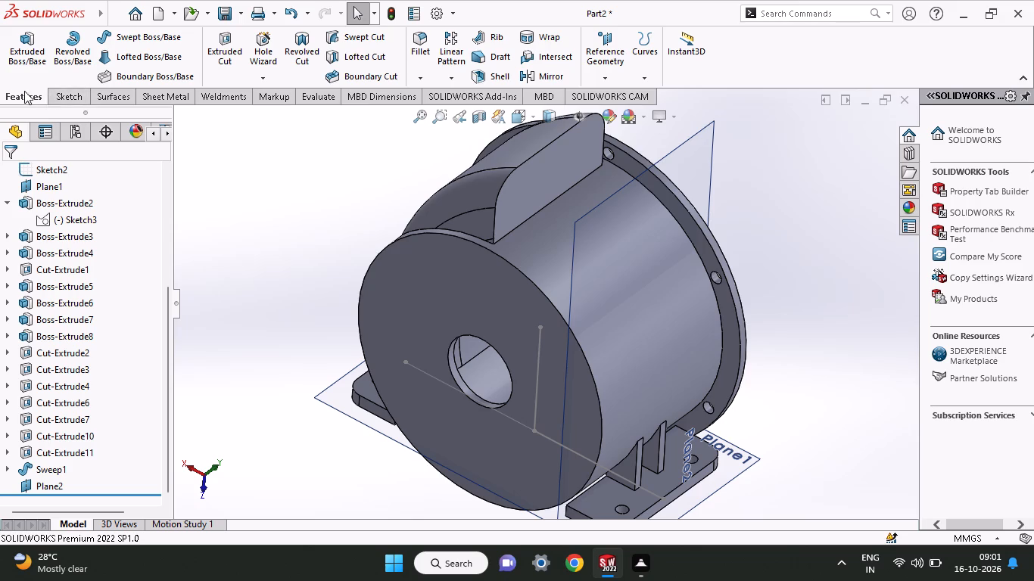
pyautogui.click(62, 101)
pyautogui.click(23, 82)
pyautogui.click(27, 107)
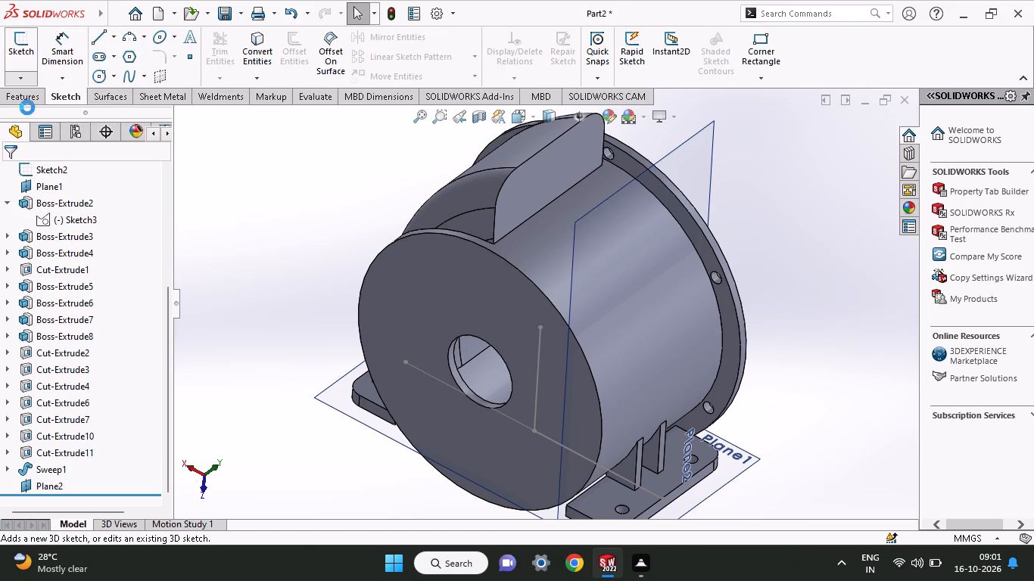
pyautogui.click(101, 32)
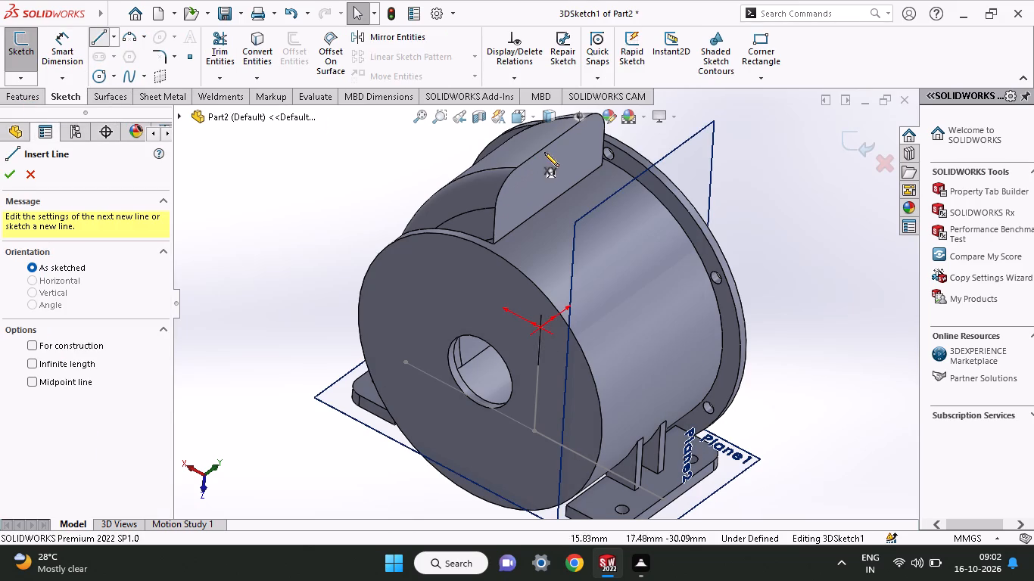
pyautogui.click(555, 140)
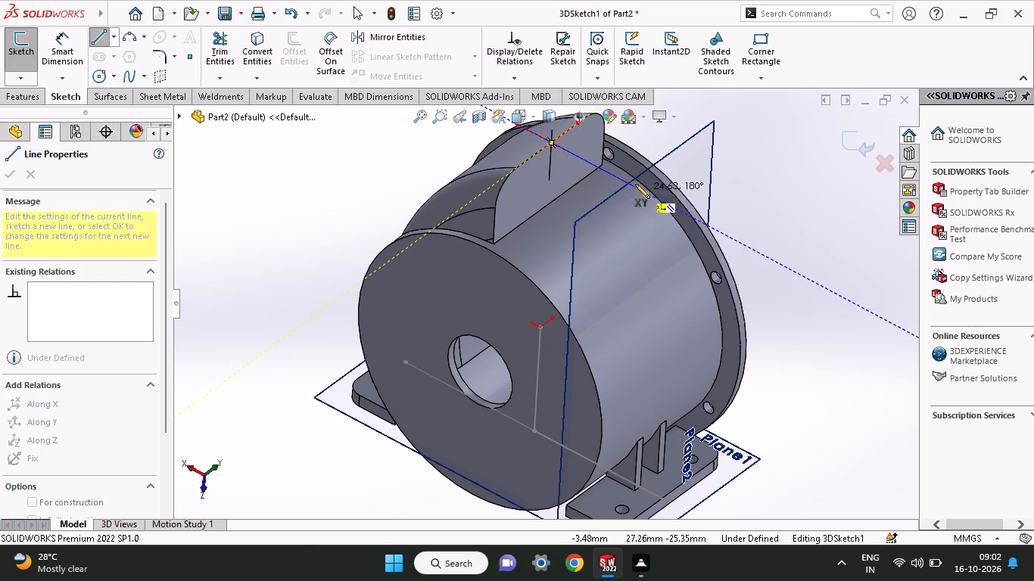
pyautogui.moveTo(627, 191); pyautogui.dragTo(617, 186, button='middle')
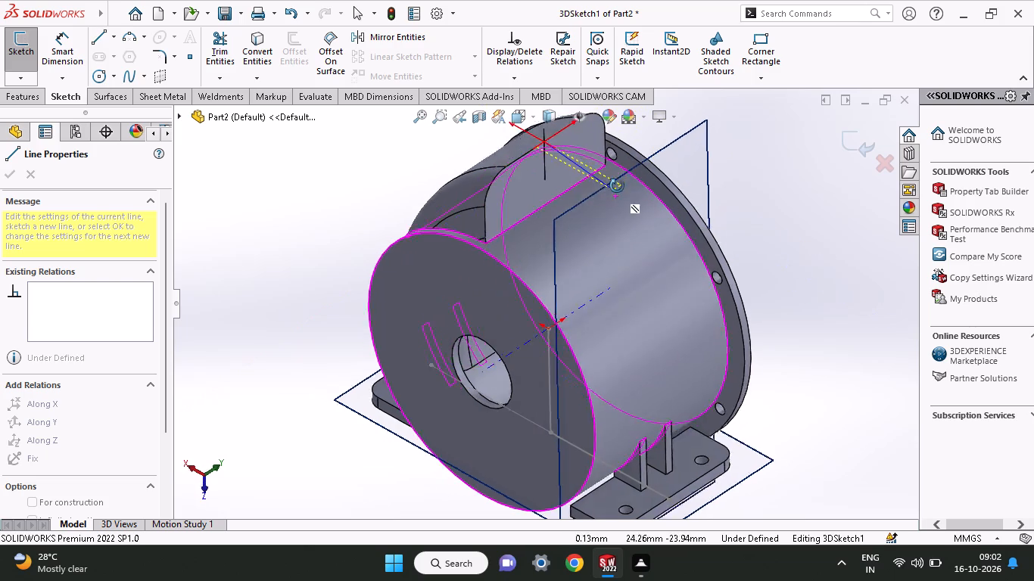
pyautogui.moveTo(617, 186); pyautogui.dragTo(610, 170, button='middle')
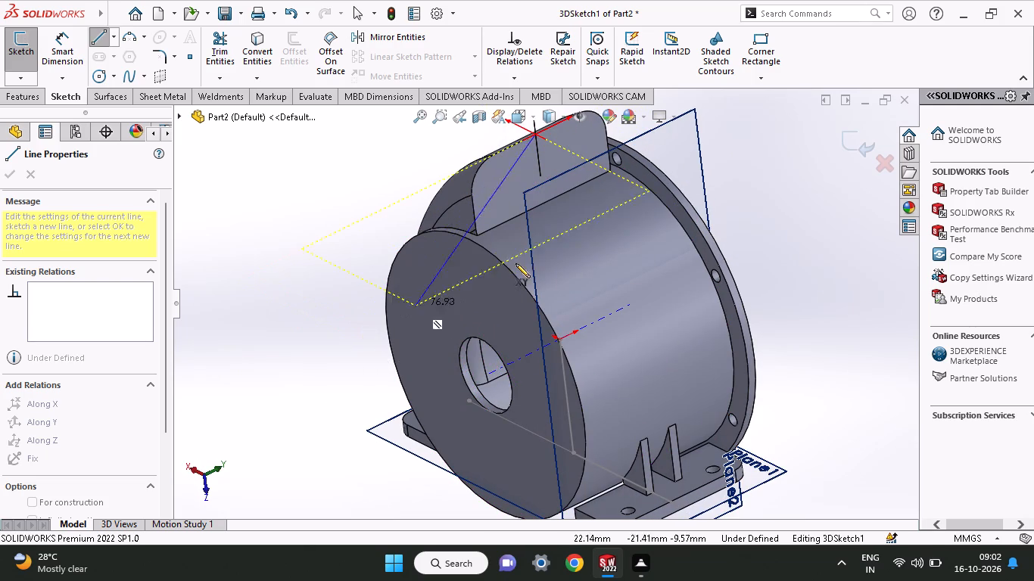
pyautogui.click(589, 160)
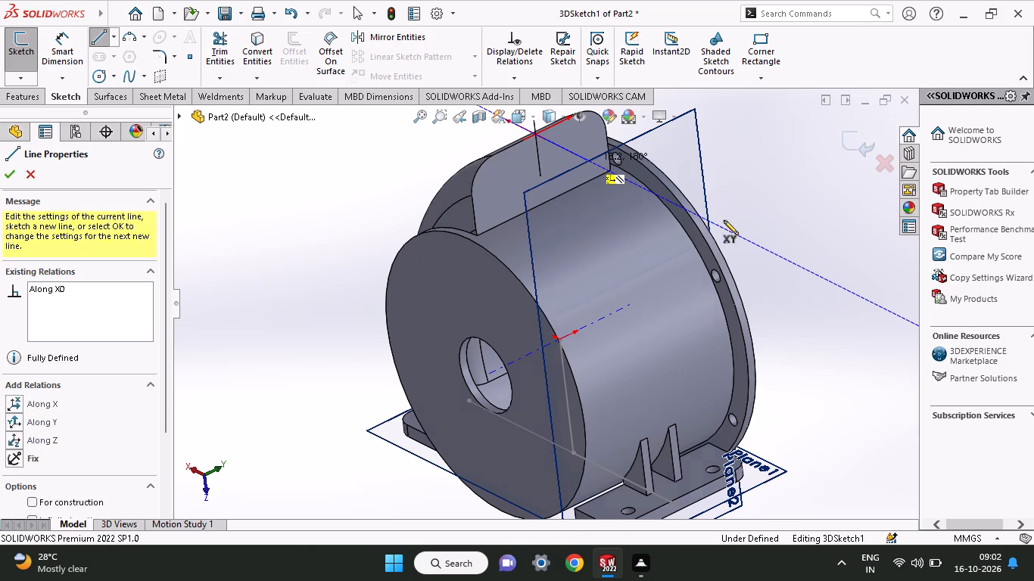
pyautogui.rightClick(766, 214)
pyautogui.click(783, 223)
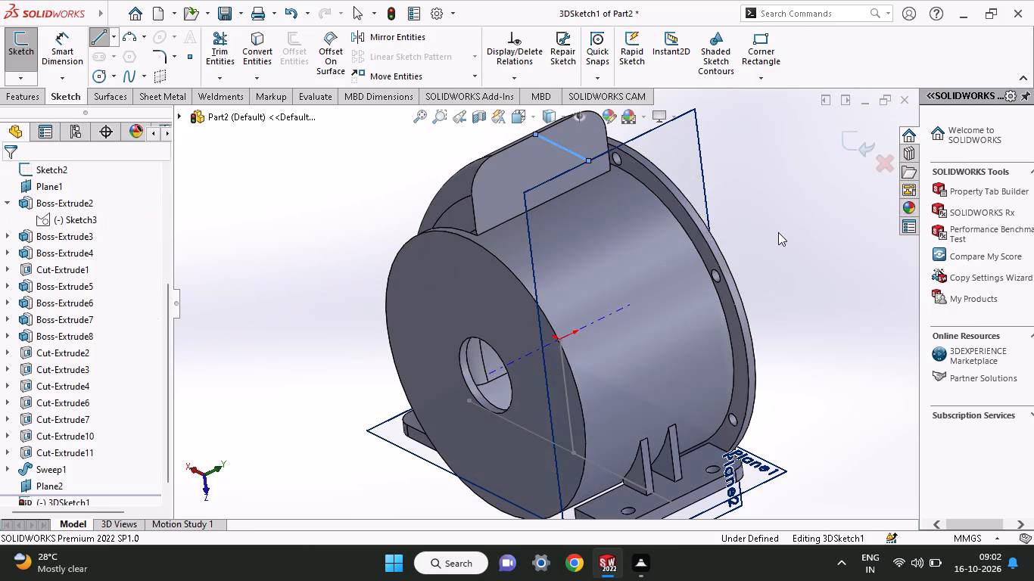
# Dimension the 3D sketch line's length to 25 mm.
pyautogui.moveTo(778, 232); pyautogui.dragTo(705, 465, button='middle')
pyautogui.click(61, 53)
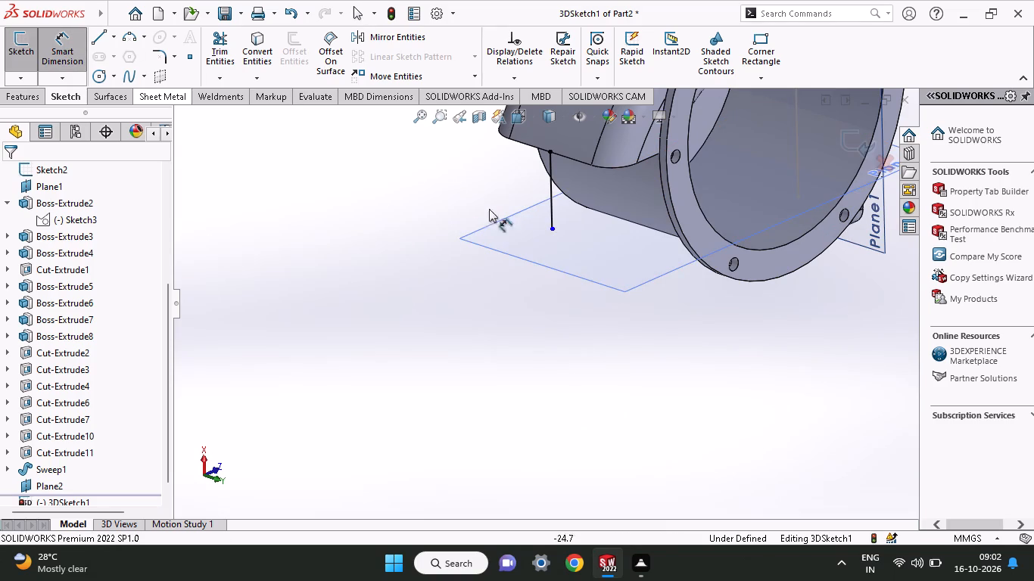
pyautogui.click(549, 197)
pyautogui.click(511, 197)
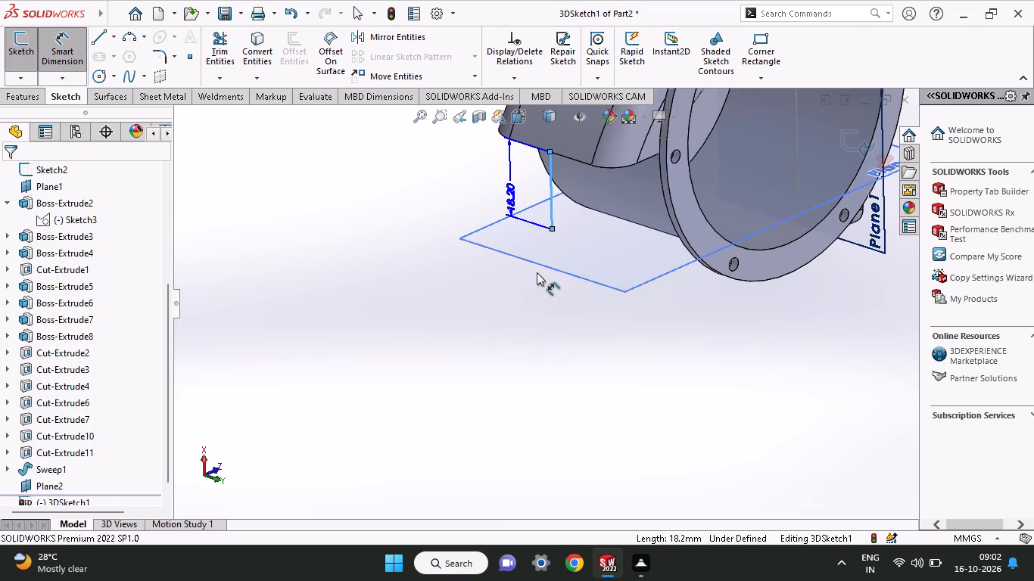
pyautogui.write('25')
pyautogui.press('Return')
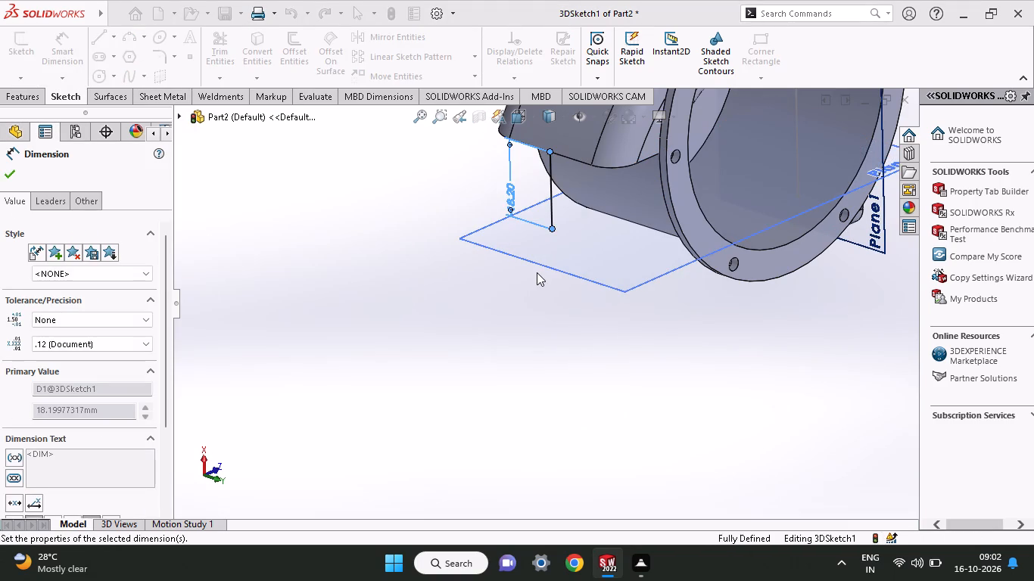
pyautogui.click(15, 169)
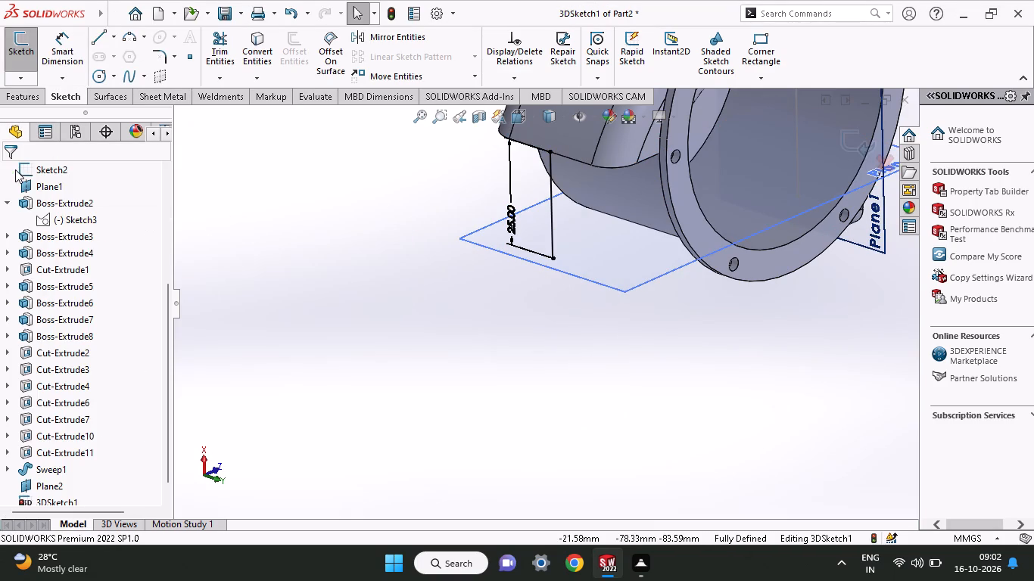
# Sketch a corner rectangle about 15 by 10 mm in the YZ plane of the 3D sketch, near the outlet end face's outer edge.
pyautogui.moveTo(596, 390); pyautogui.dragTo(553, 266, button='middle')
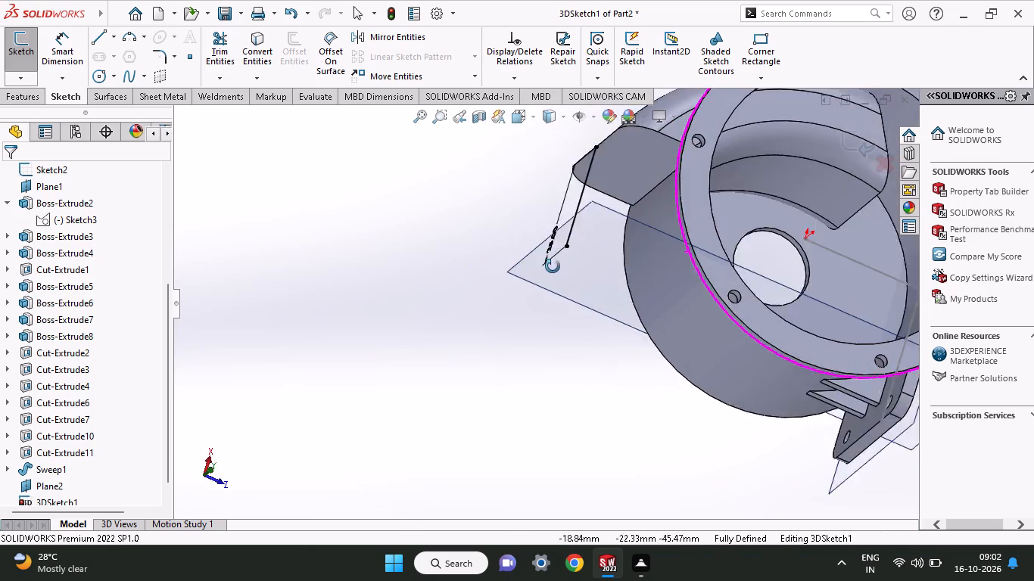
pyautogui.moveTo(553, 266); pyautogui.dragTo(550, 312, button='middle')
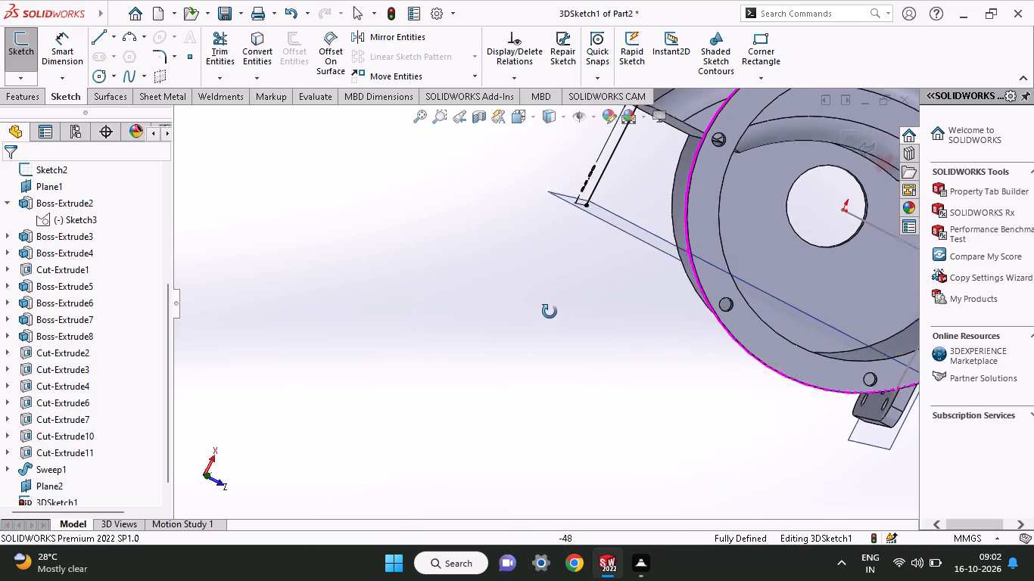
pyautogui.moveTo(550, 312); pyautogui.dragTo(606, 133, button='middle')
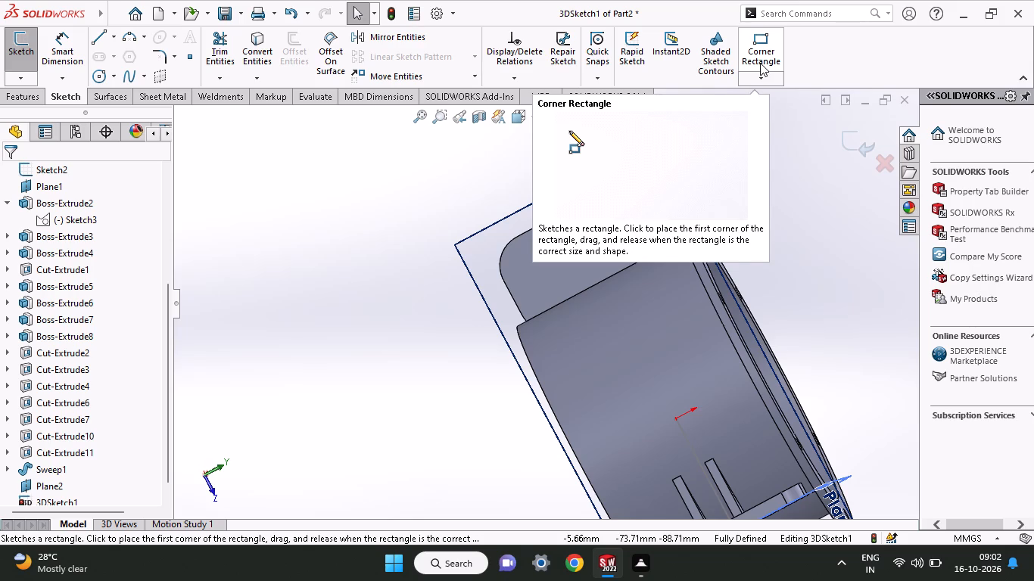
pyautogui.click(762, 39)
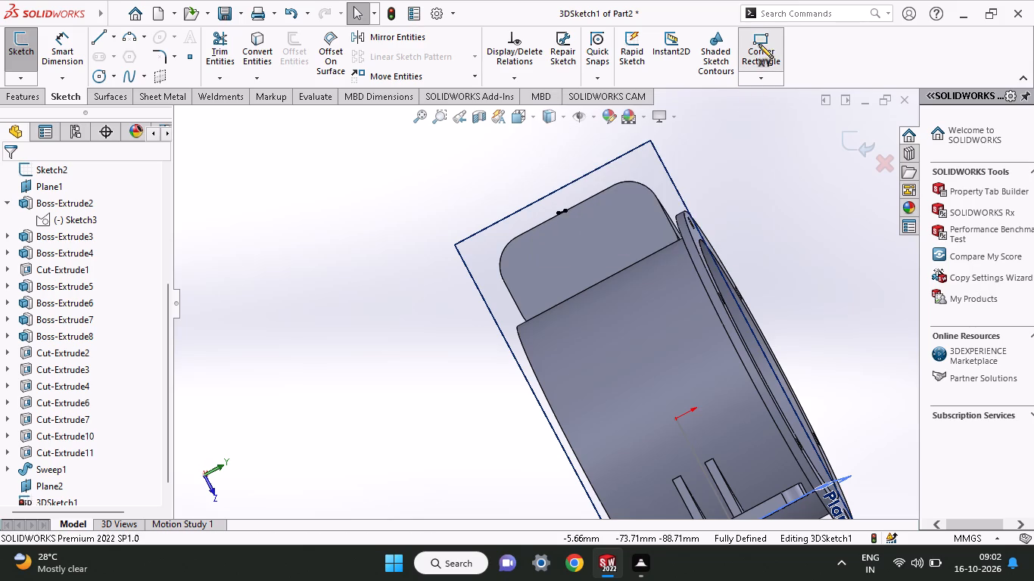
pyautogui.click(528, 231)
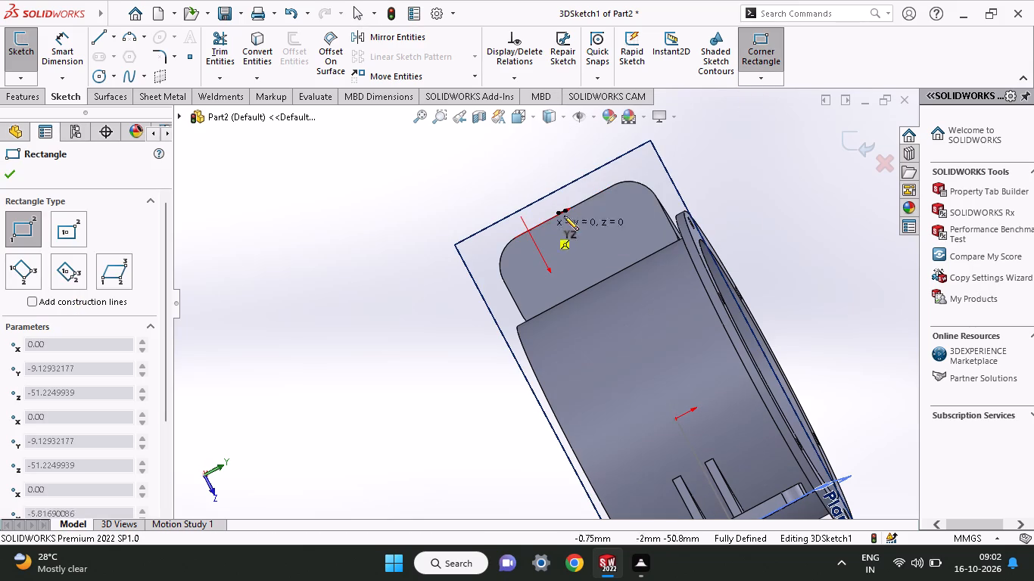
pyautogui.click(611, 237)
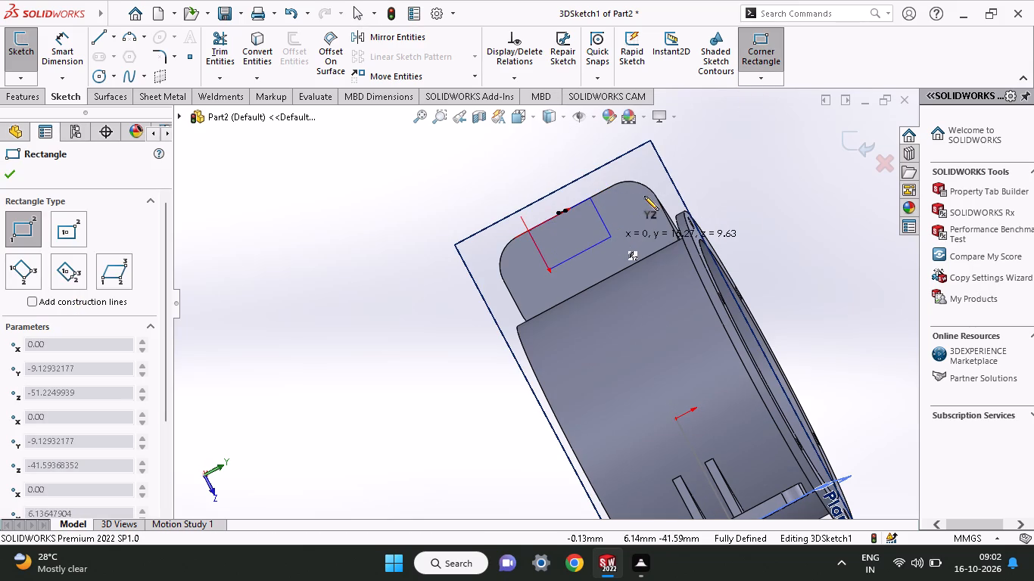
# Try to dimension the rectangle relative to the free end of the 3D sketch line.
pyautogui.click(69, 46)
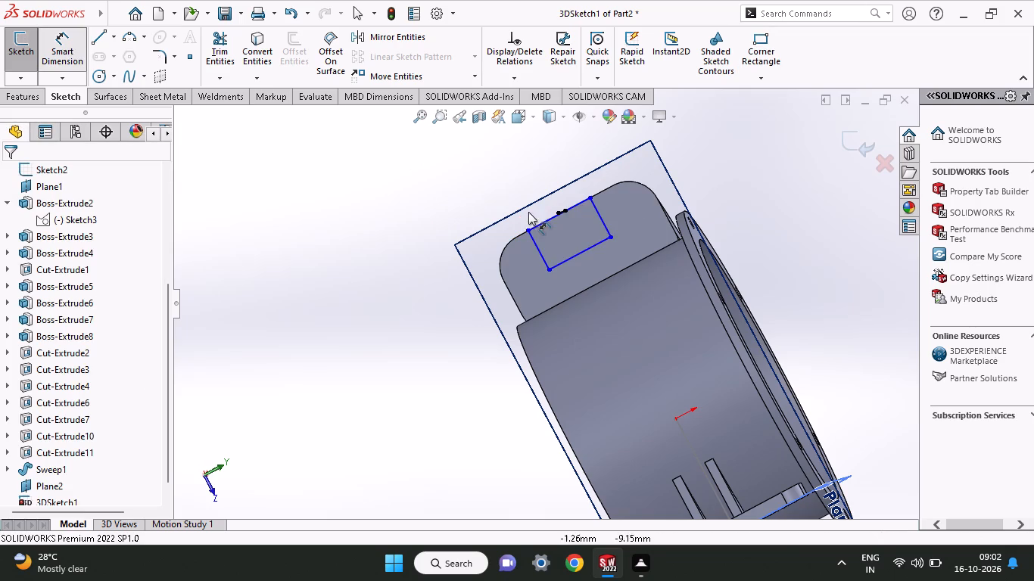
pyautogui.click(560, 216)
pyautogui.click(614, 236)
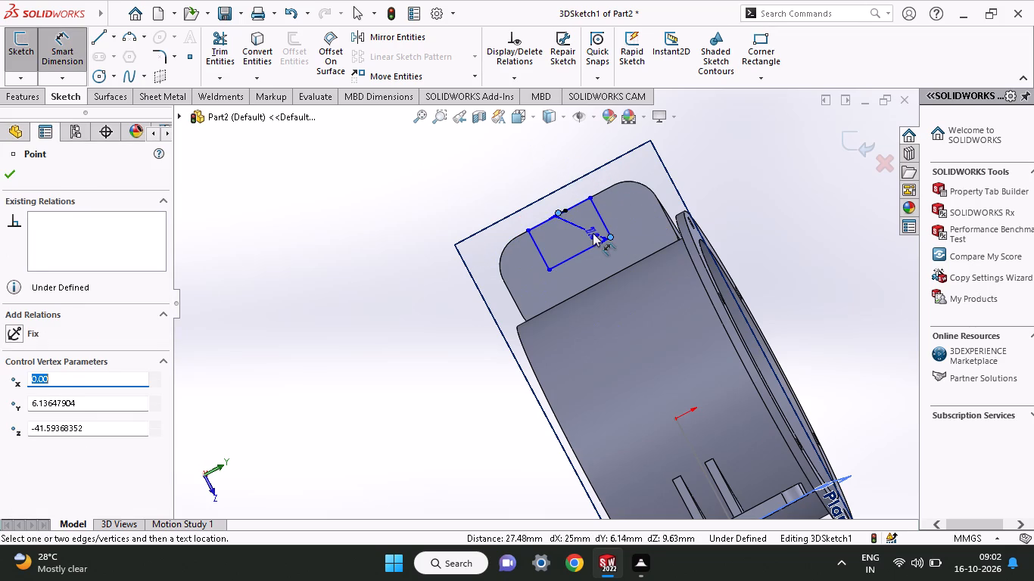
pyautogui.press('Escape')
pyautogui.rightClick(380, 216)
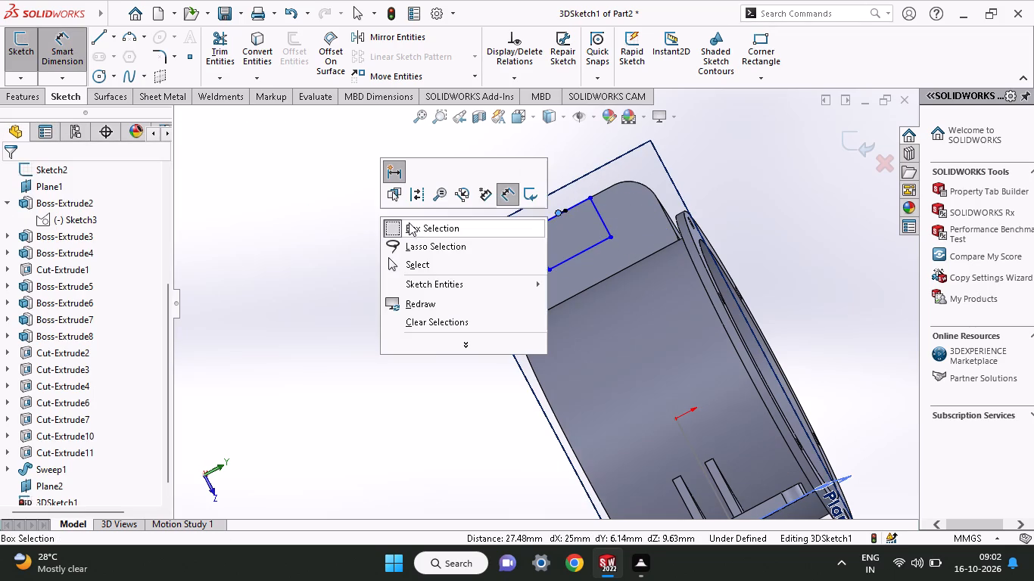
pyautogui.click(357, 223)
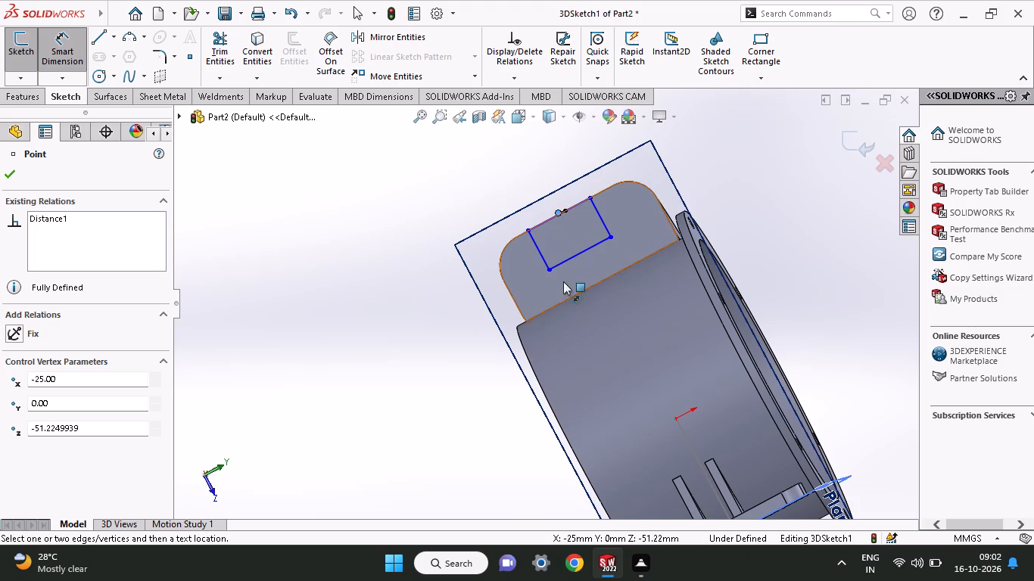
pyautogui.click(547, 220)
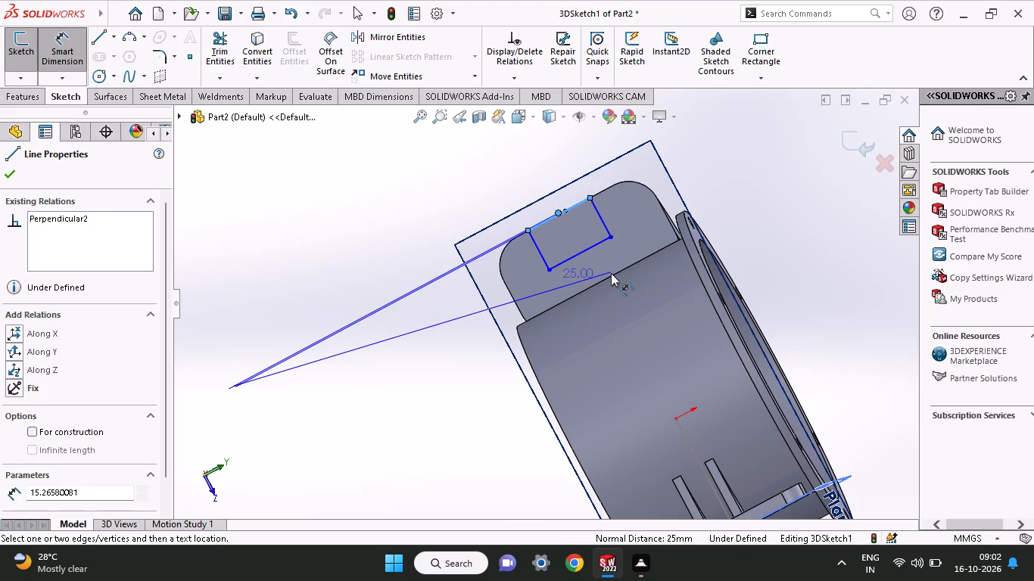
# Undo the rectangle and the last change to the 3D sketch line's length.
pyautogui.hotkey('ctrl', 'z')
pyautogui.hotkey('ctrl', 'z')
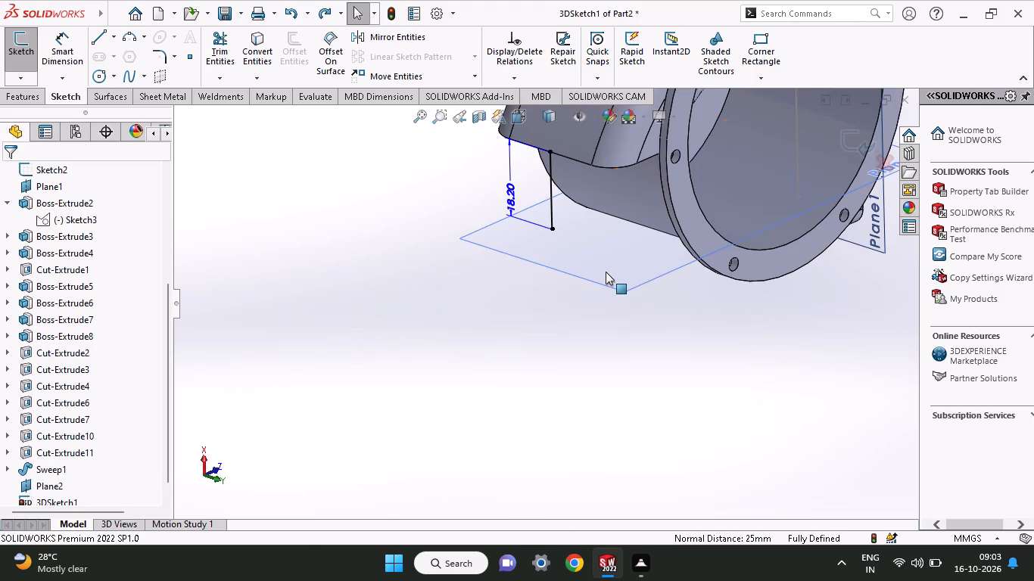
# Set the 3D sketch line's length dimension to 25 mm.
pyautogui.moveTo(469, 308); pyautogui.dragTo(486, 160, button='middle')
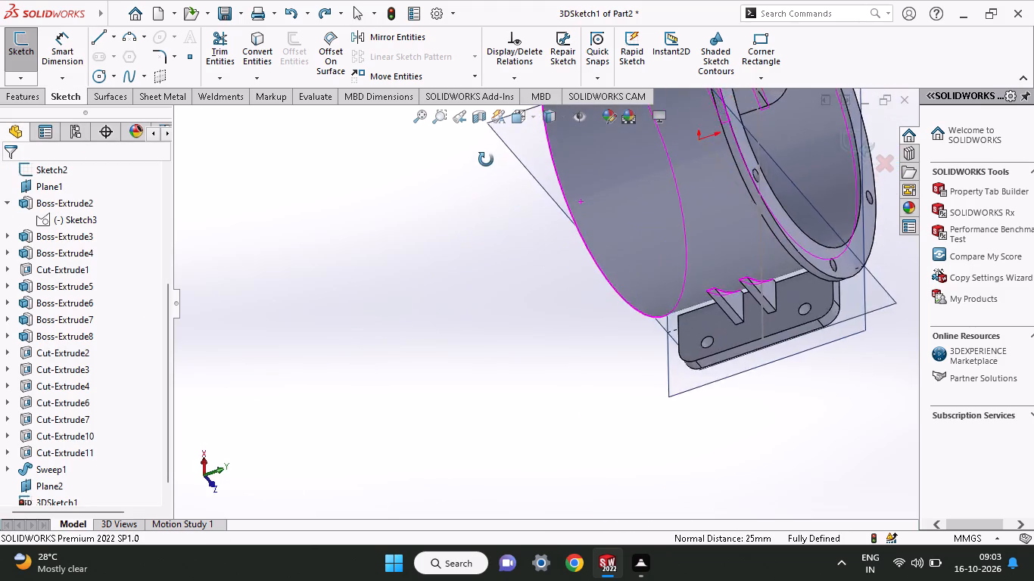
pyautogui.moveTo(486, 160); pyautogui.dragTo(358, 324, button='middle')
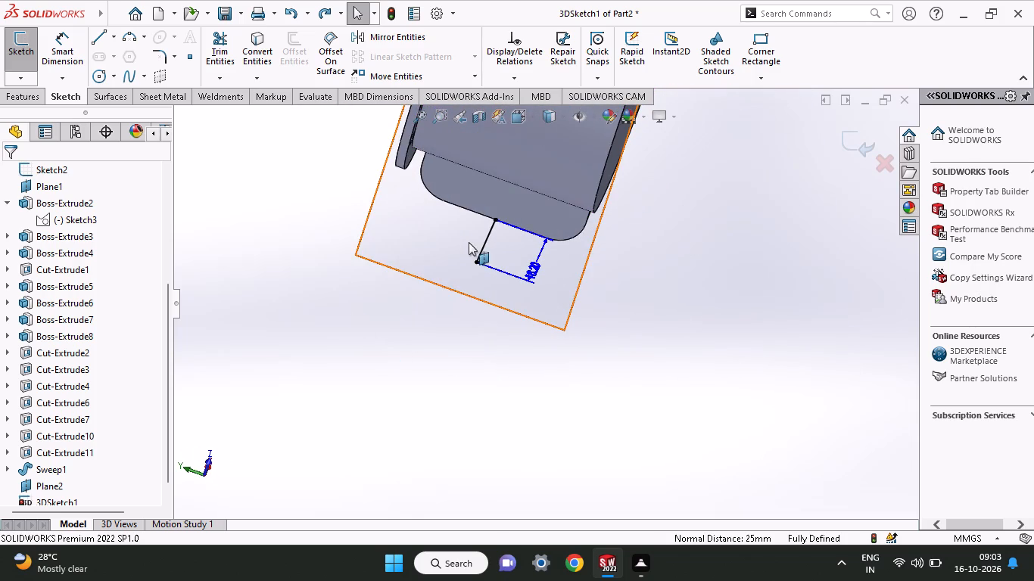
pyautogui.click(456, 241)
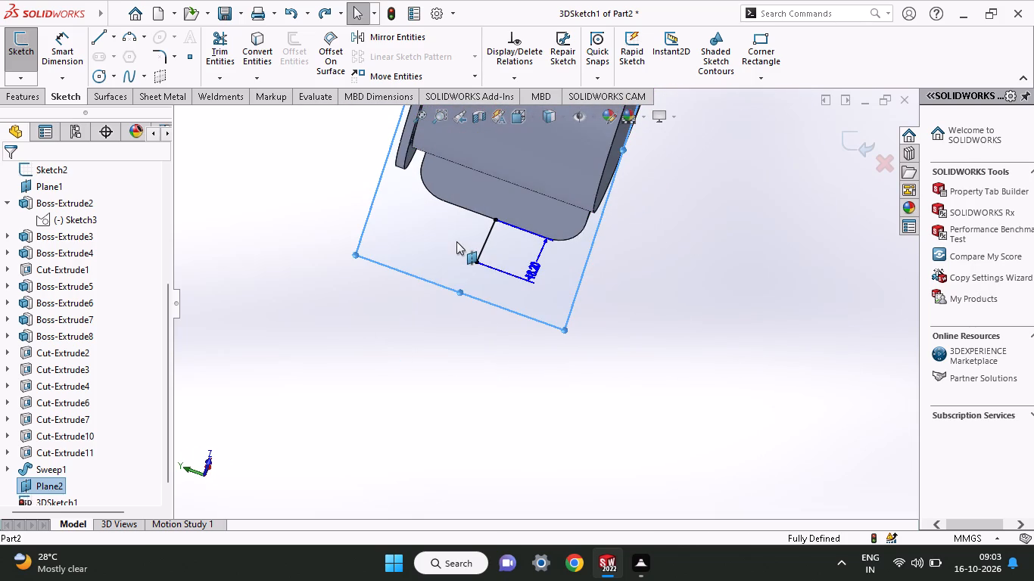
pyautogui.moveTo(682, 320); pyautogui.dragTo(792, 215, button='middle')
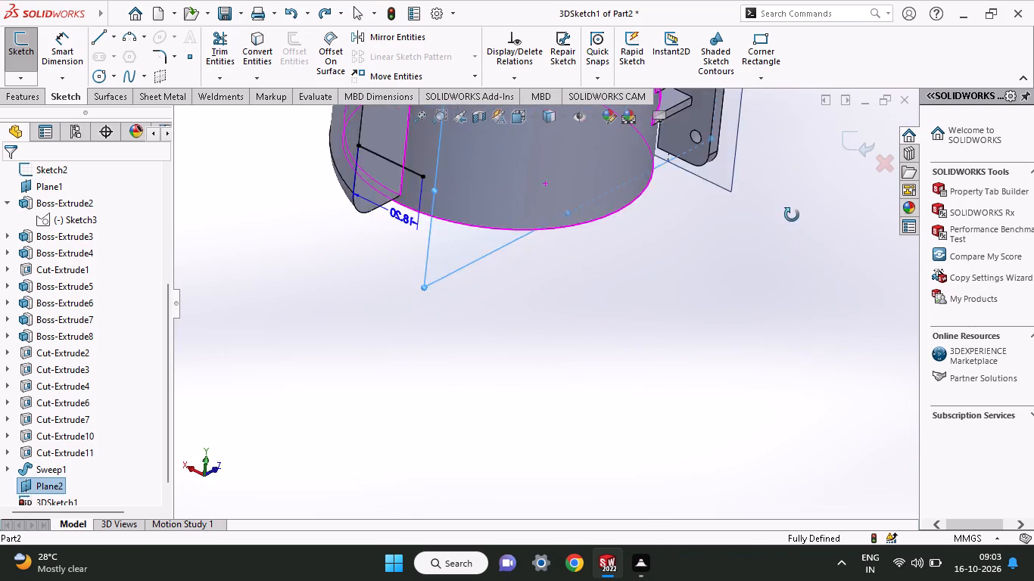
pyautogui.moveTo(792, 215); pyautogui.dragTo(848, 144, button='middle')
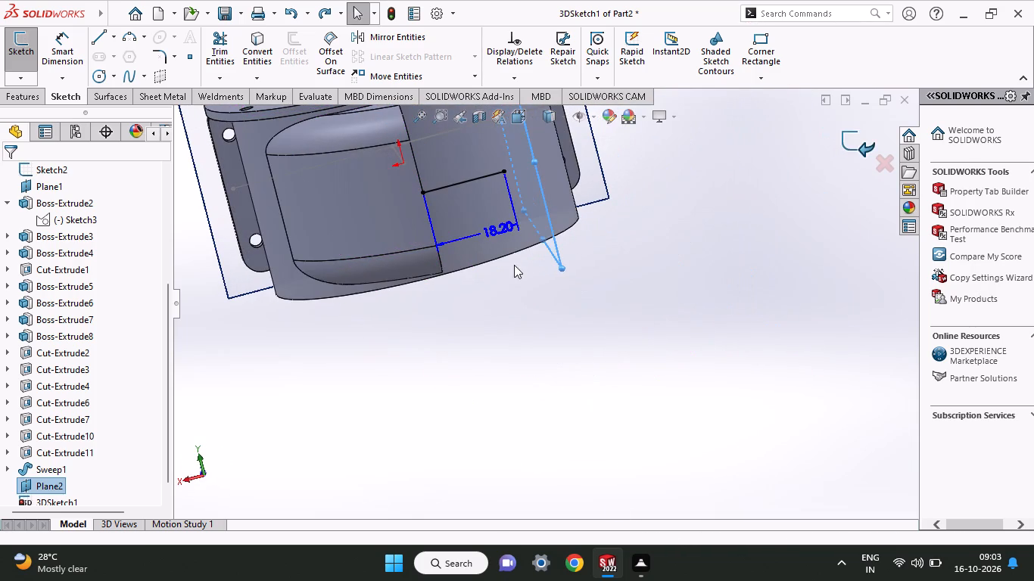
pyautogui.doubleClick(497, 235)
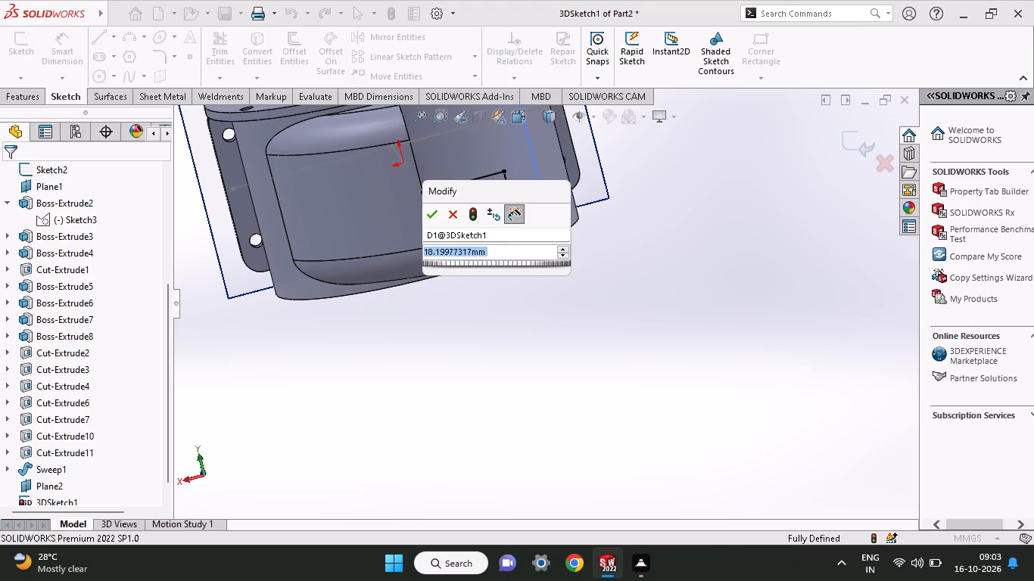
pyautogui.write('25')
pyautogui.press('Return')
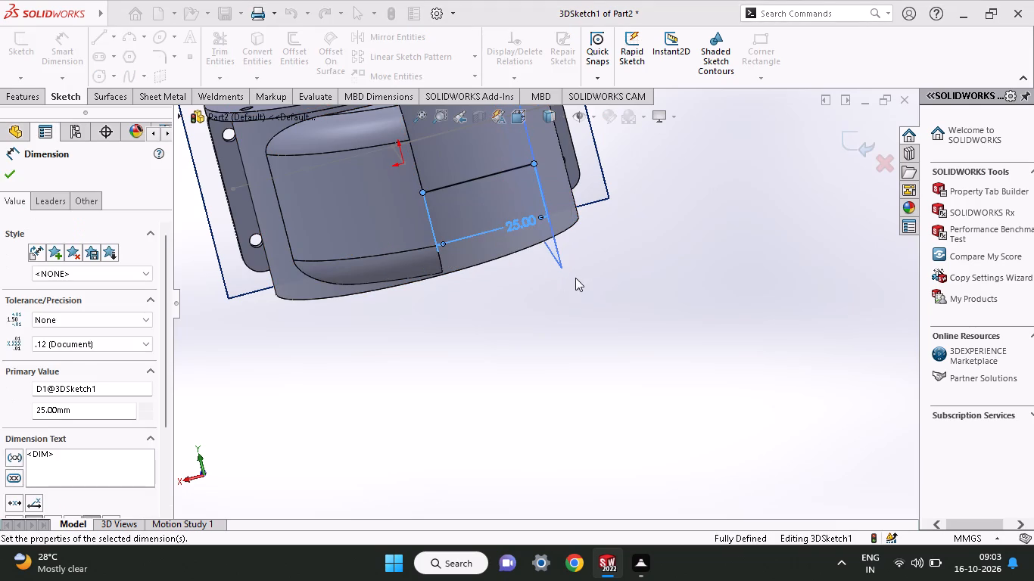
pyautogui.moveTo(575, 278); pyautogui.dragTo(478, 366, button='middle')
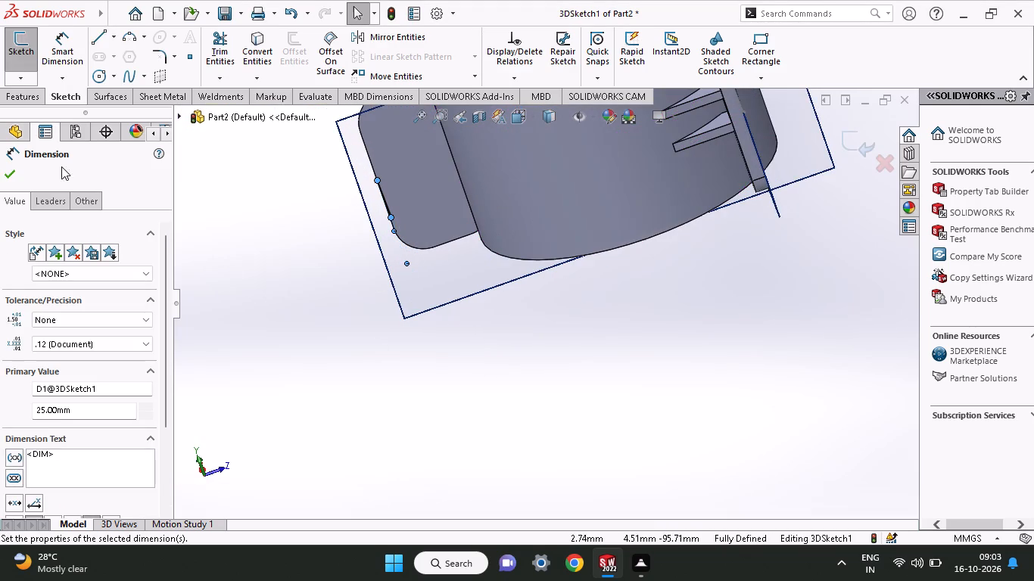
pyautogui.click(1, 179)
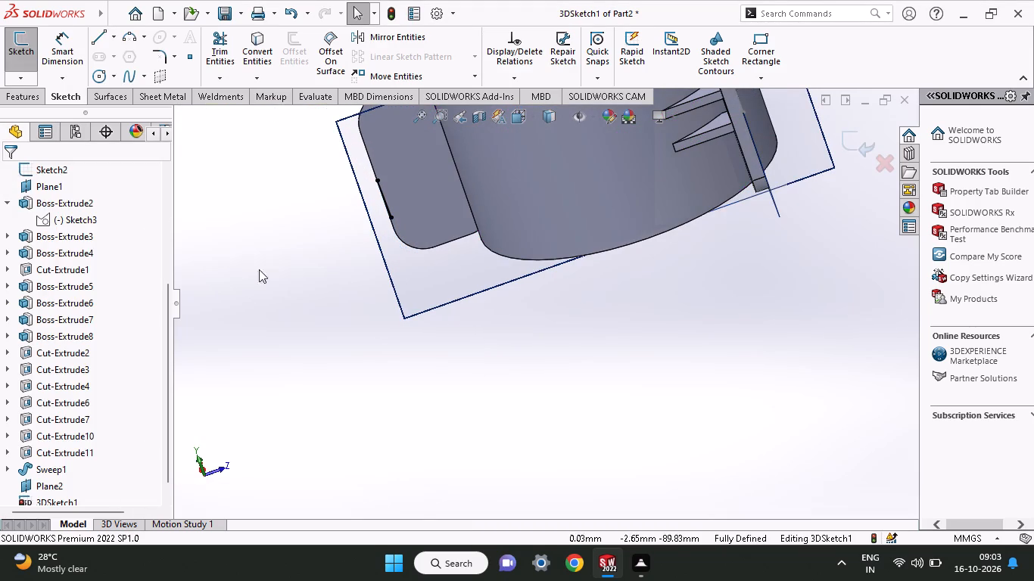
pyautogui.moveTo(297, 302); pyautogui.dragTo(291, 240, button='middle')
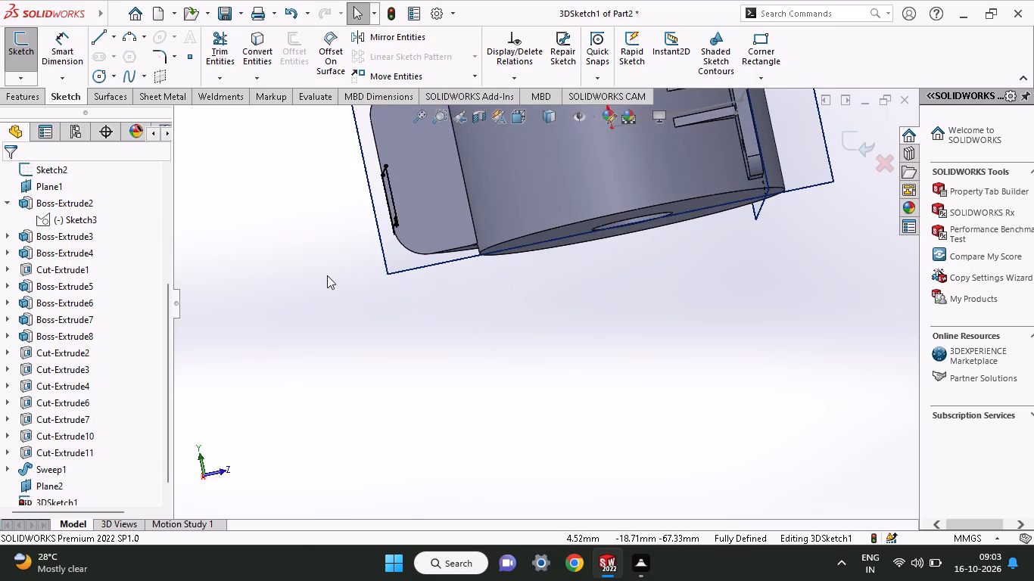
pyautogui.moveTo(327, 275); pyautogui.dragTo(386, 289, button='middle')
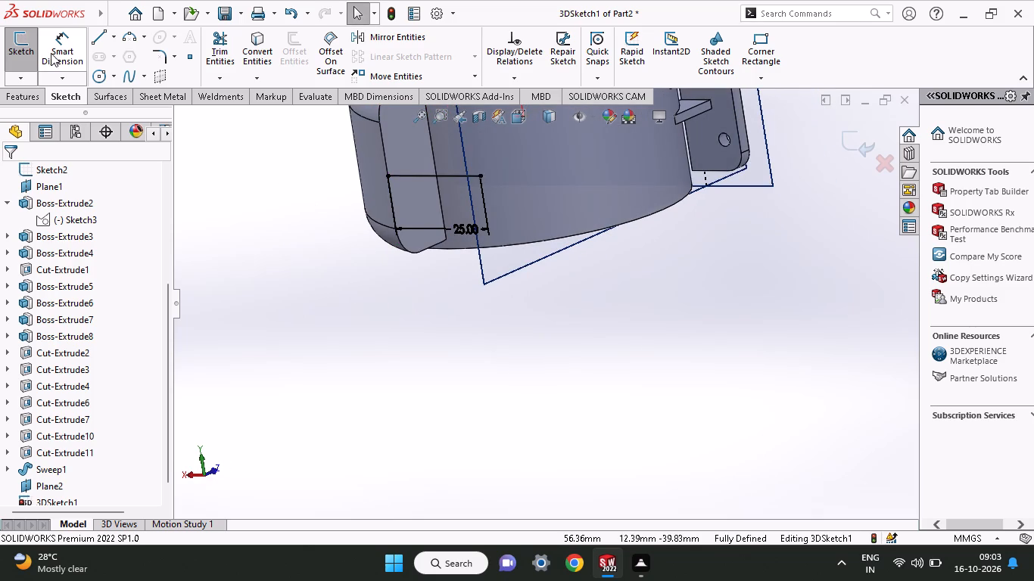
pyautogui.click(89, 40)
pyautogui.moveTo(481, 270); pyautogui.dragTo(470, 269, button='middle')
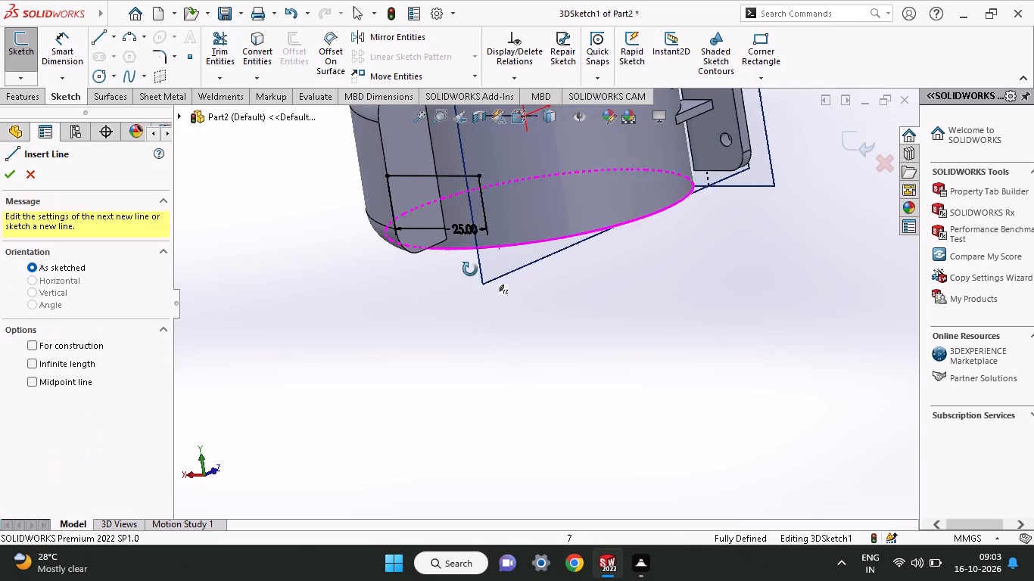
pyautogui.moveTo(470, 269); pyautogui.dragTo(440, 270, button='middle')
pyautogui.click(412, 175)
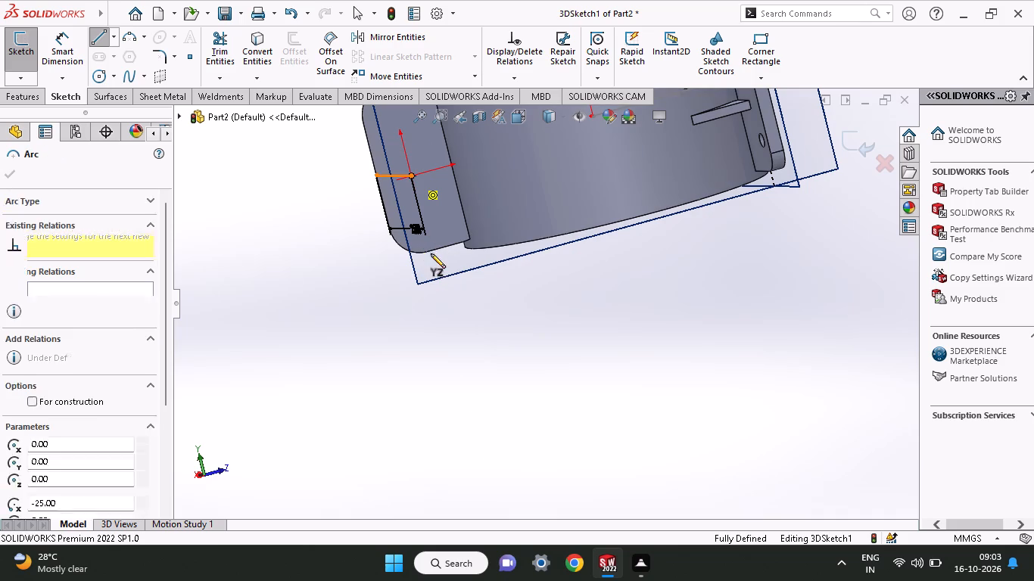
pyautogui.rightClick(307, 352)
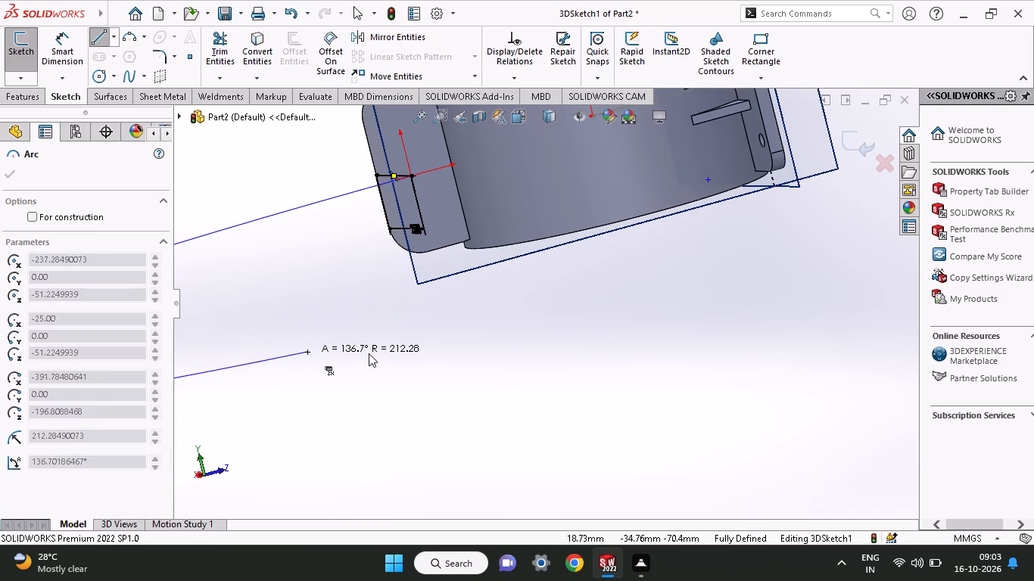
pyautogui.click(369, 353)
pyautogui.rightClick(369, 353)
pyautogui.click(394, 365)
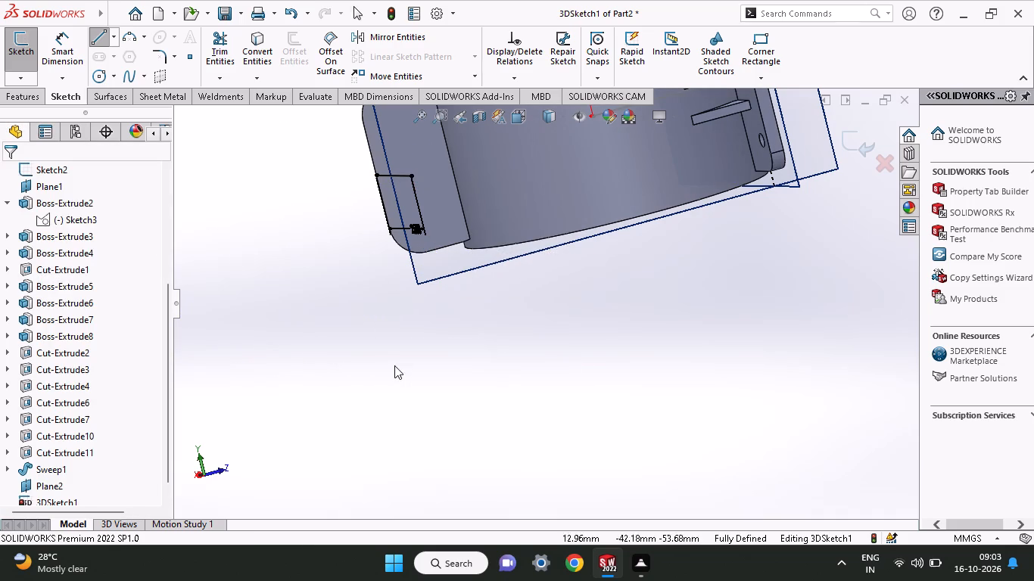
# Exit the 3D sketch and start a 2D sketch on the reference plane offset from the Right Plane.
pyautogui.moveTo(461, 282); pyautogui.dragTo(516, 513, button='middle')
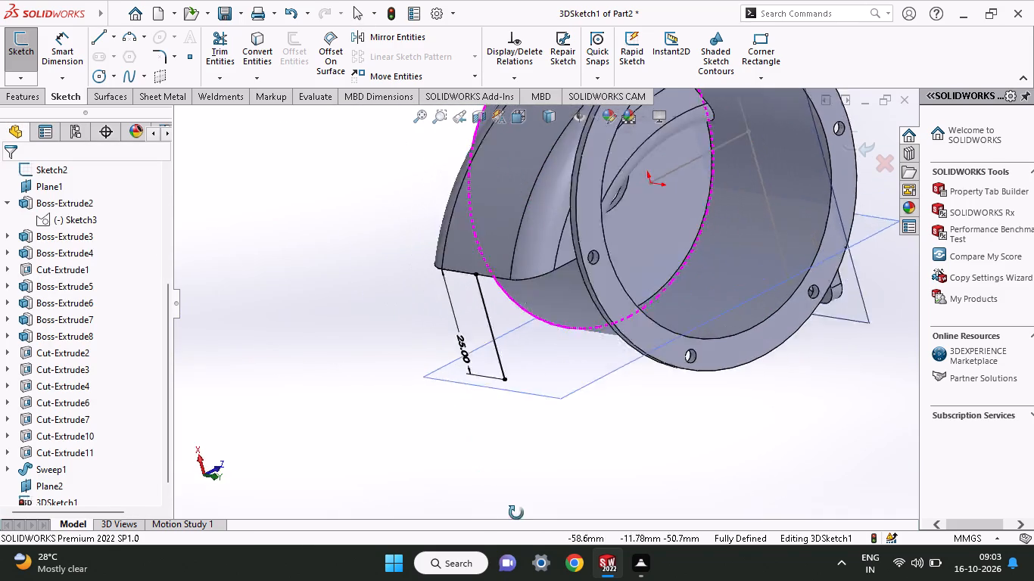
pyautogui.moveTo(516, 513); pyautogui.dragTo(606, 281, button='middle')
pyautogui.click(582, 294)
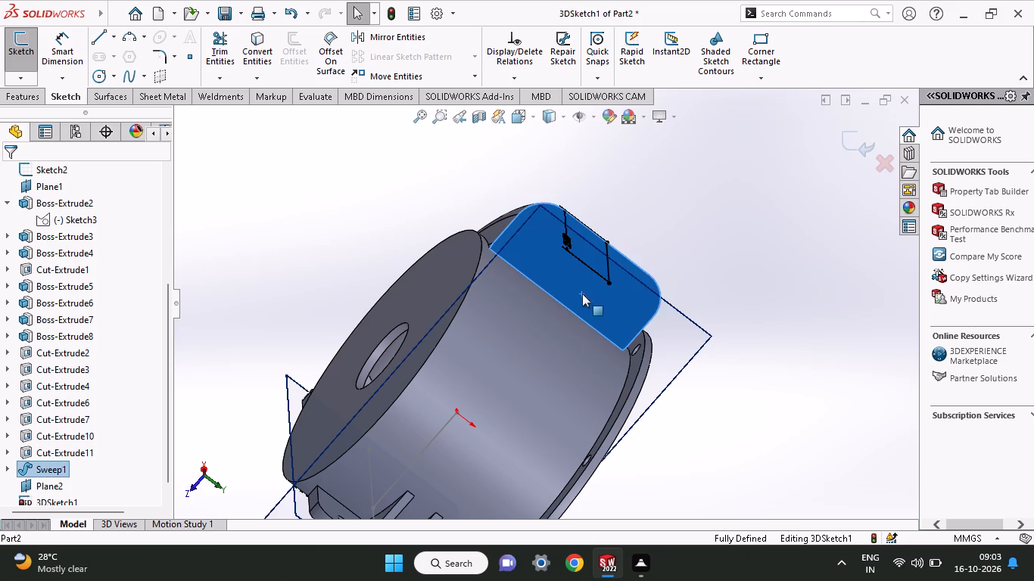
pyautogui.click(796, 290)
pyautogui.click(690, 345)
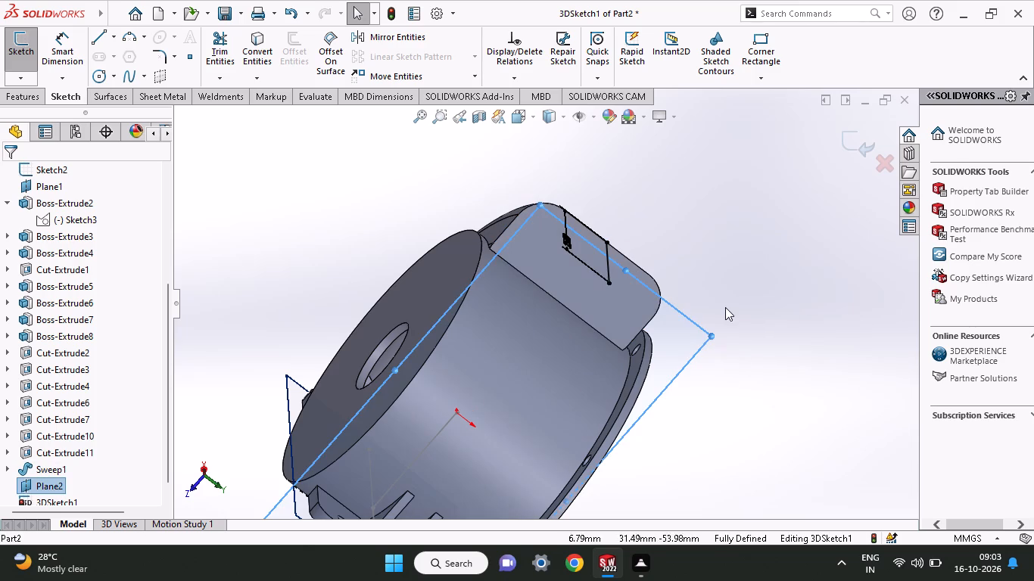
pyautogui.click(849, 152)
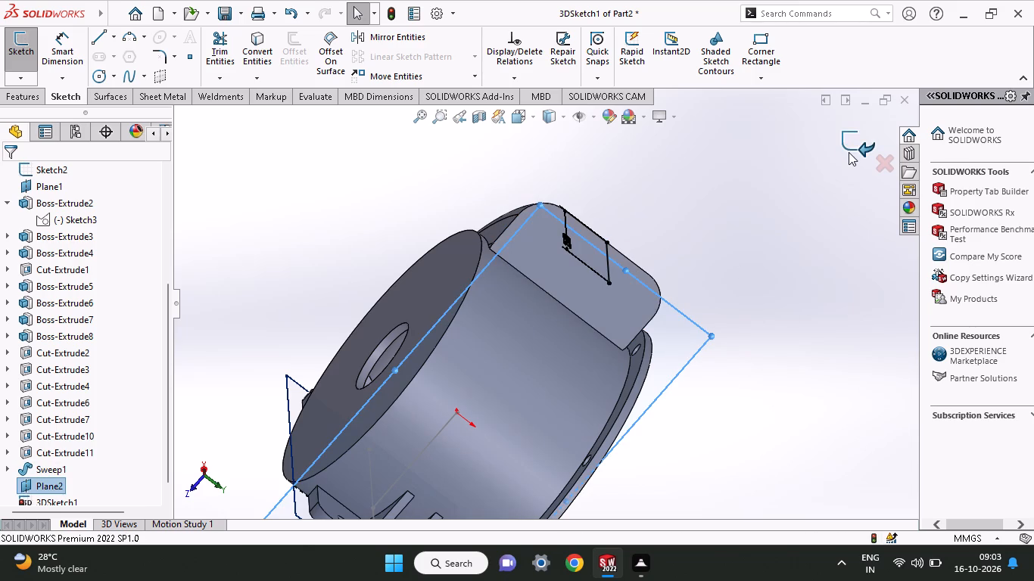
pyautogui.click(662, 347)
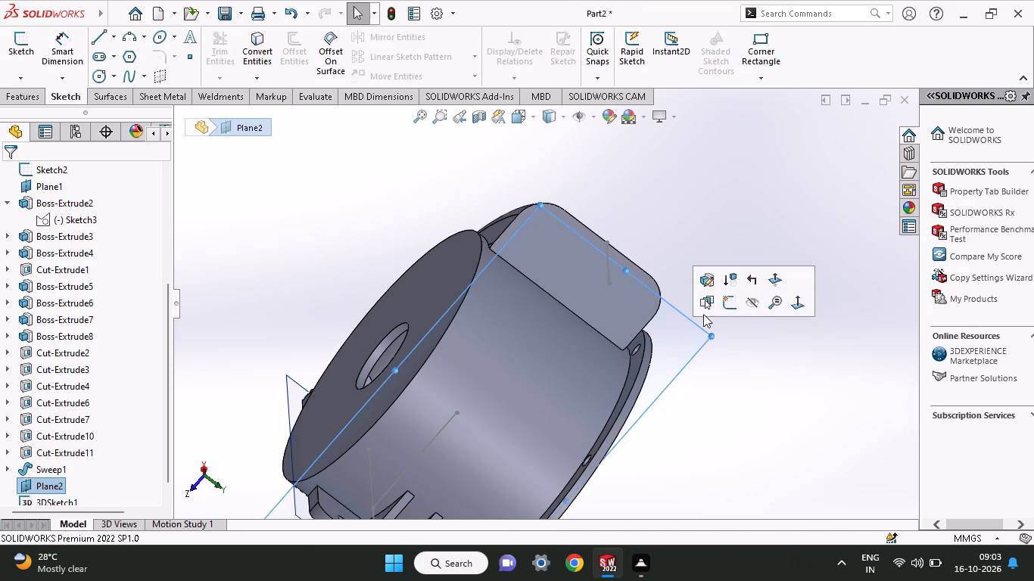
pyautogui.click(730, 301)
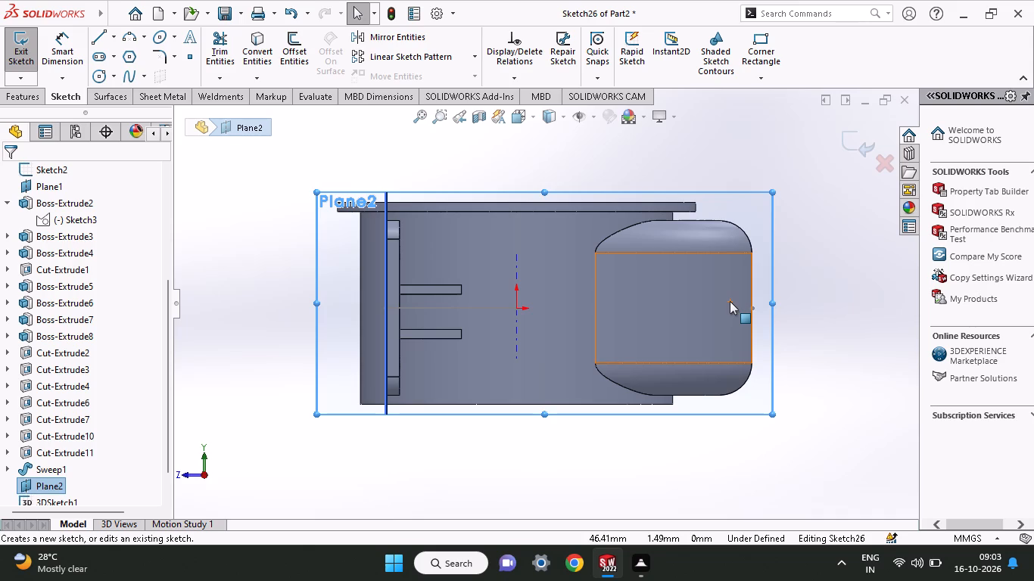
# Sketch lines through the 3D sketch line's free end, reaching about 13 mm above it and 9 mm below it.
pyautogui.moveTo(799, 427); pyautogui.dragTo(622, 387, button='middle')
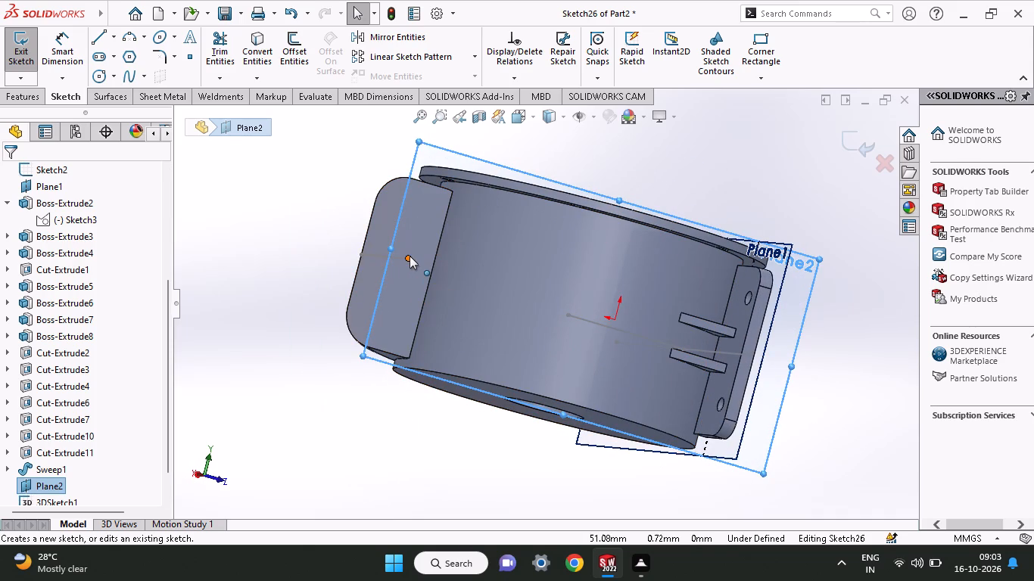
pyautogui.click(99, 35)
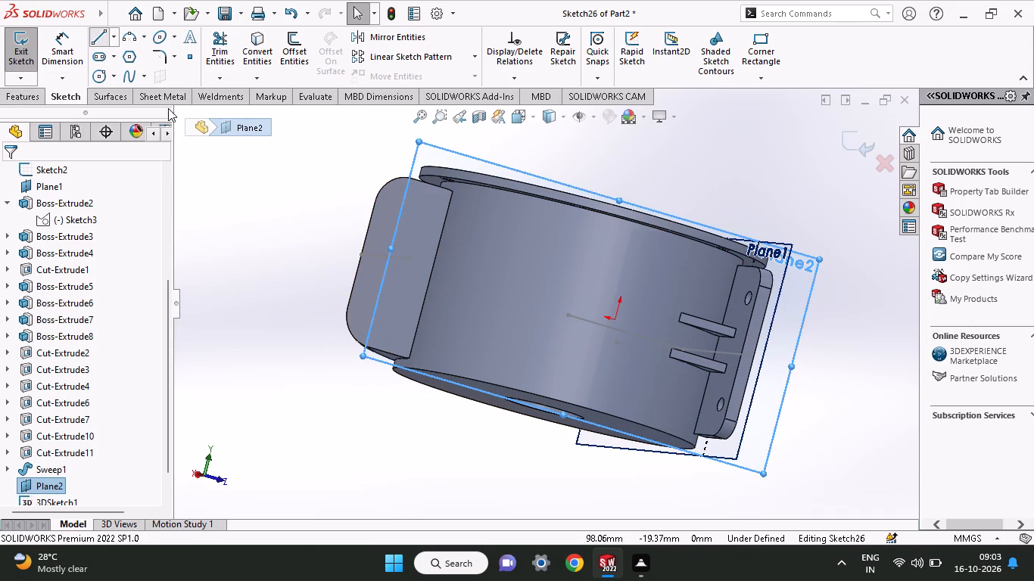
pyautogui.click(406, 260)
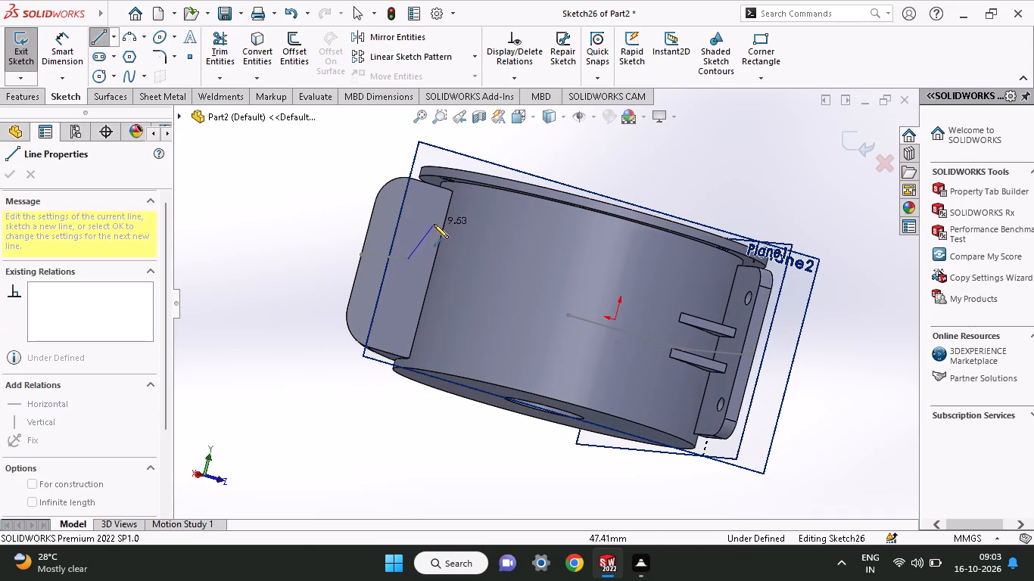
pyautogui.click(422, 201)
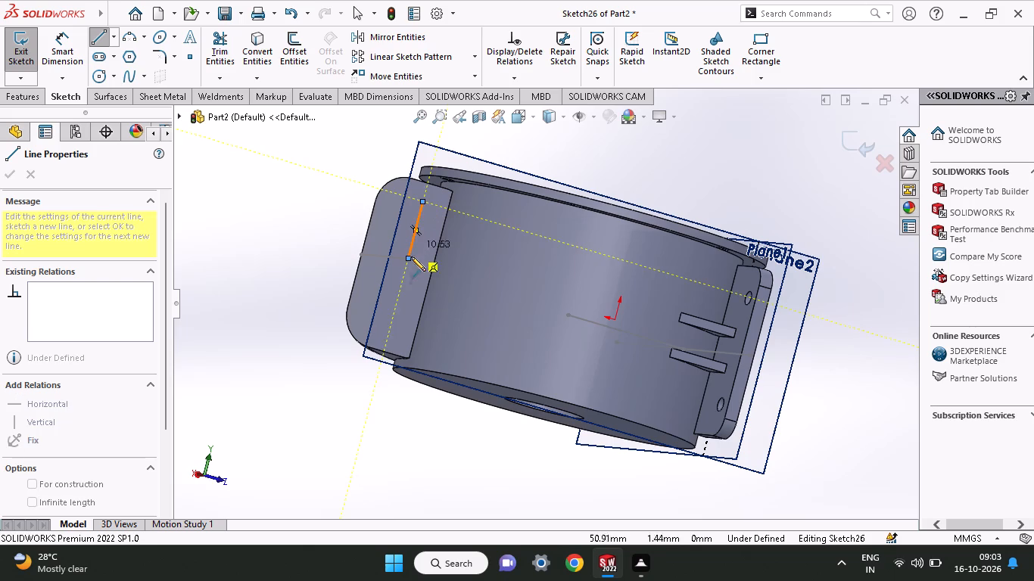
pyautogui.click(397, 299)
pyautogui.rightClick(293, 237)
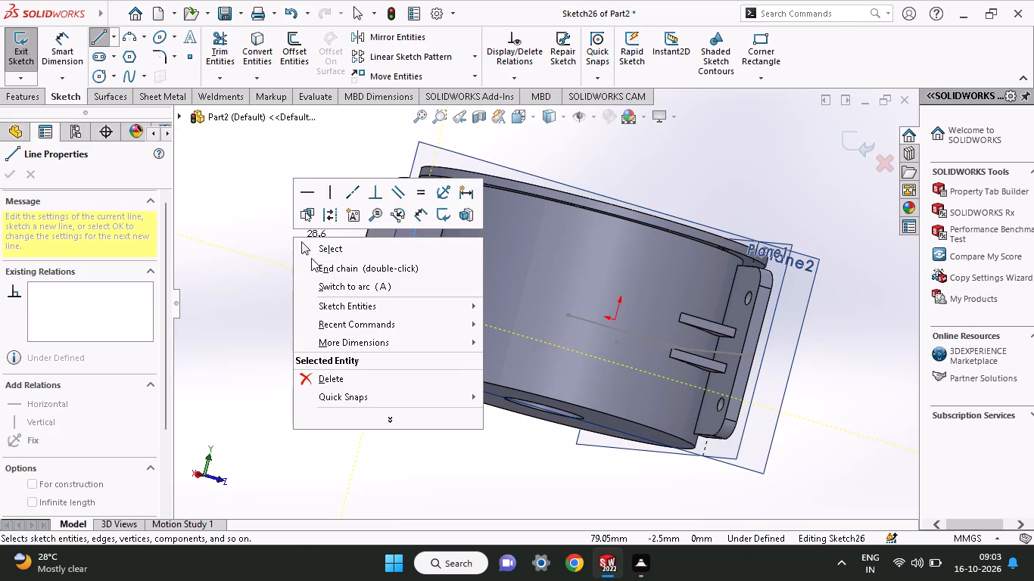
pyautogui.click(311, 247)
# Dimension the distance from the 3D sketch line's free end to the lower line endpoint as 19 mm.
pyautogui.click(59, 41)
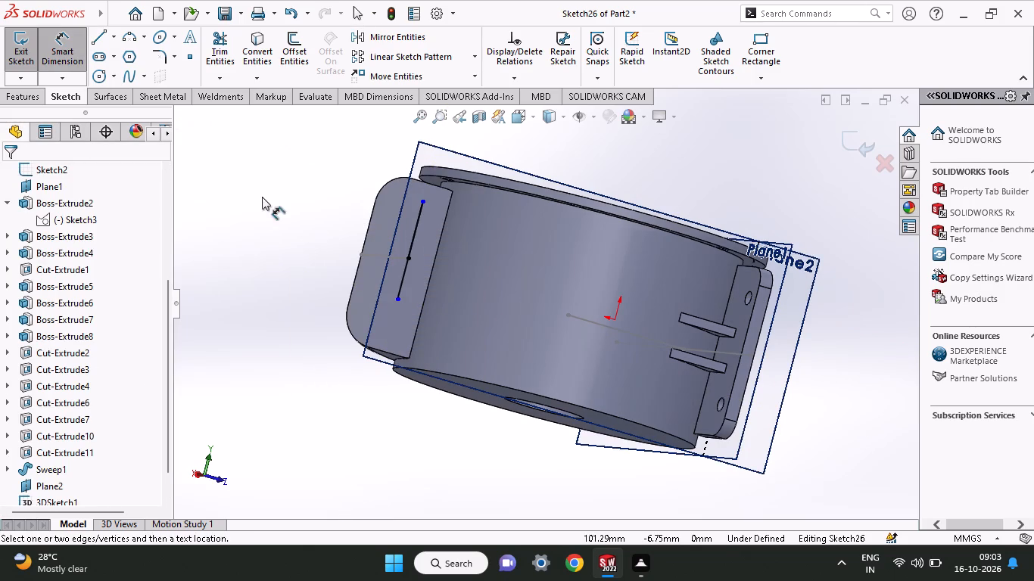
pyautogui.click(399, 299)
pyautogui.click(412, 258)
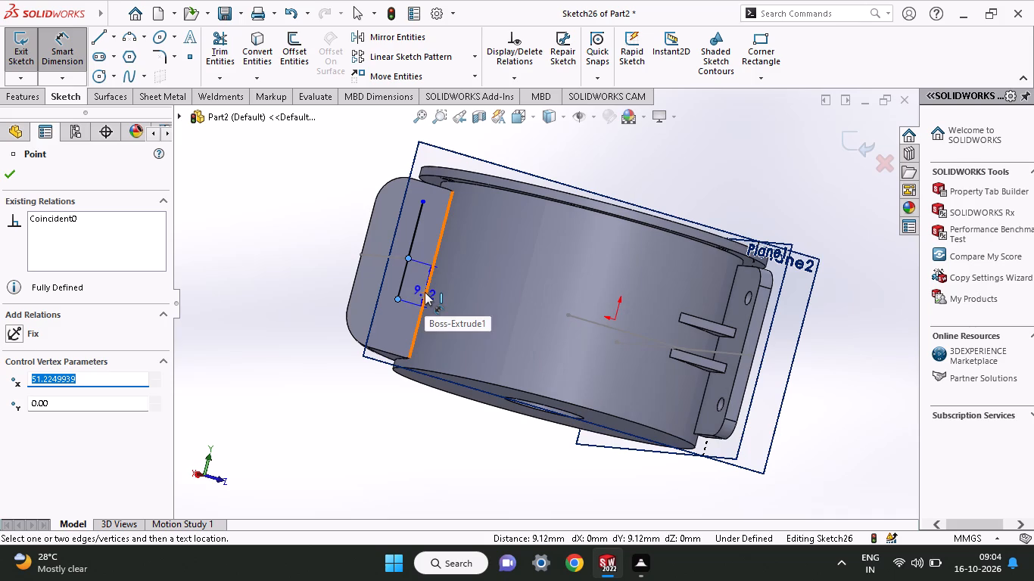
pyautogui.click(436, 305)
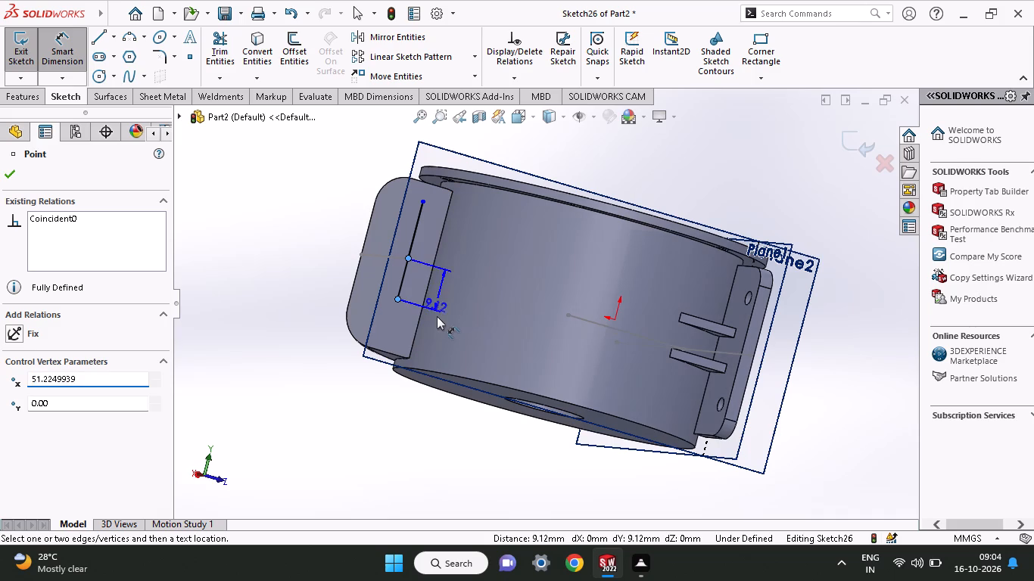
pyautogui.write('19')
pyautogui.press('Return')
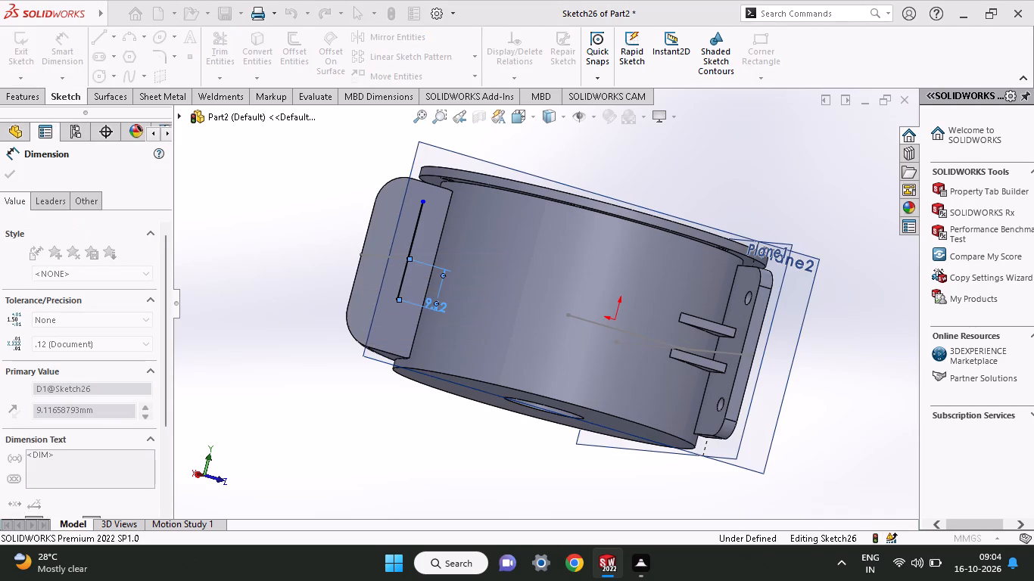
# Dimension the distance from the 3D sketch line's free end to the upper line endpoint as 9 mm and correct it to 19 mm.
pyautogui.click(407, 257)
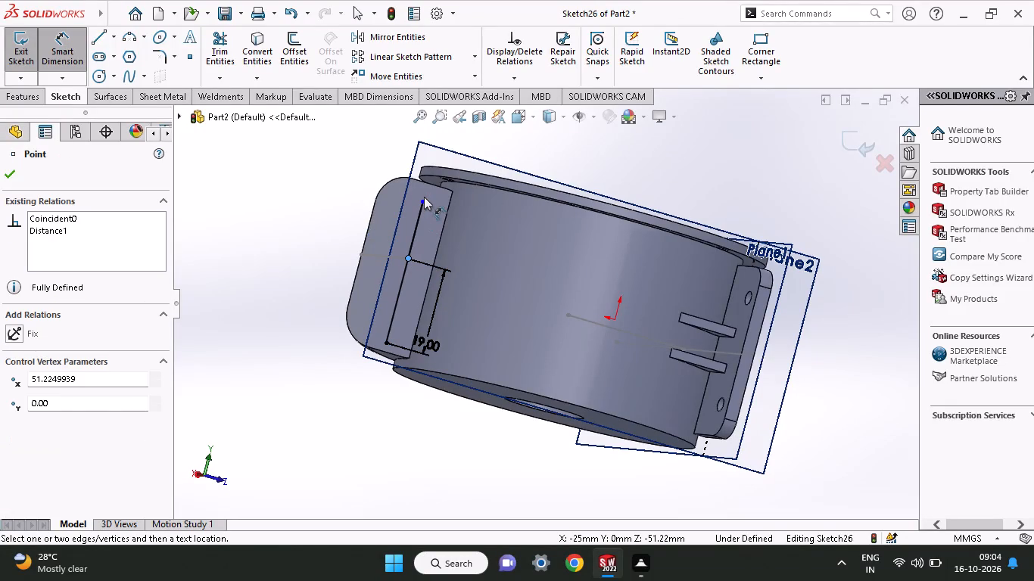
pyautogui.click(424, 197)
pyautogui.click(422, 202)
pyautogui.click(335, 188)
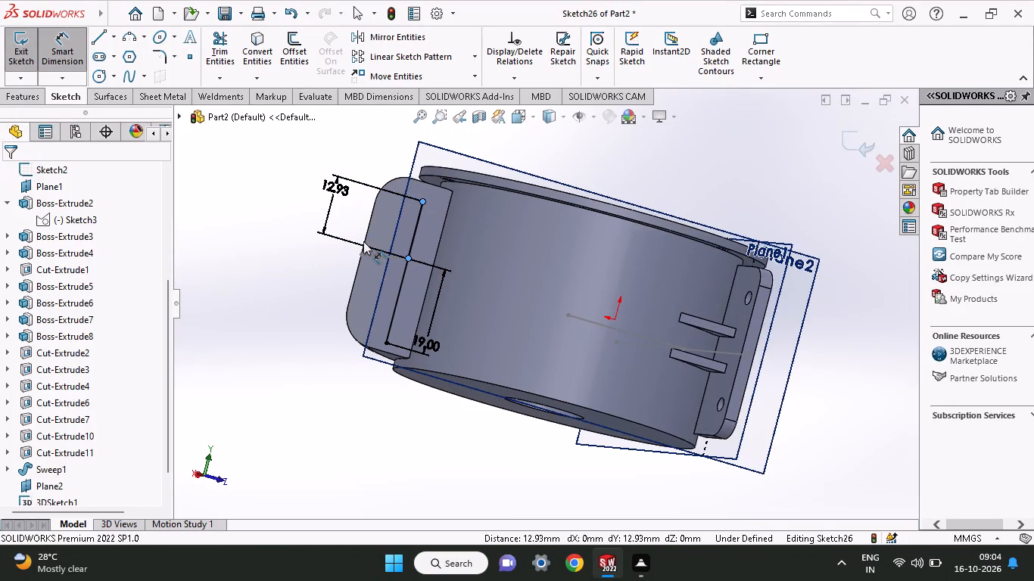
pyautogui.press('9')
pyautogui.press('Return')
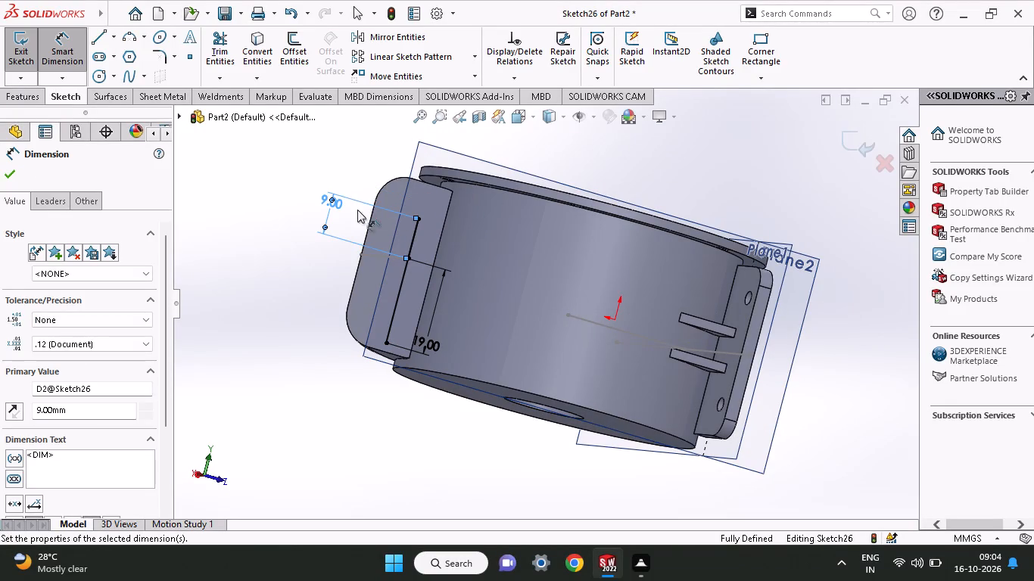
pyautogui.doubleClick(338, 204)
pyautogui.write('19')
pyautogui.press('Return')
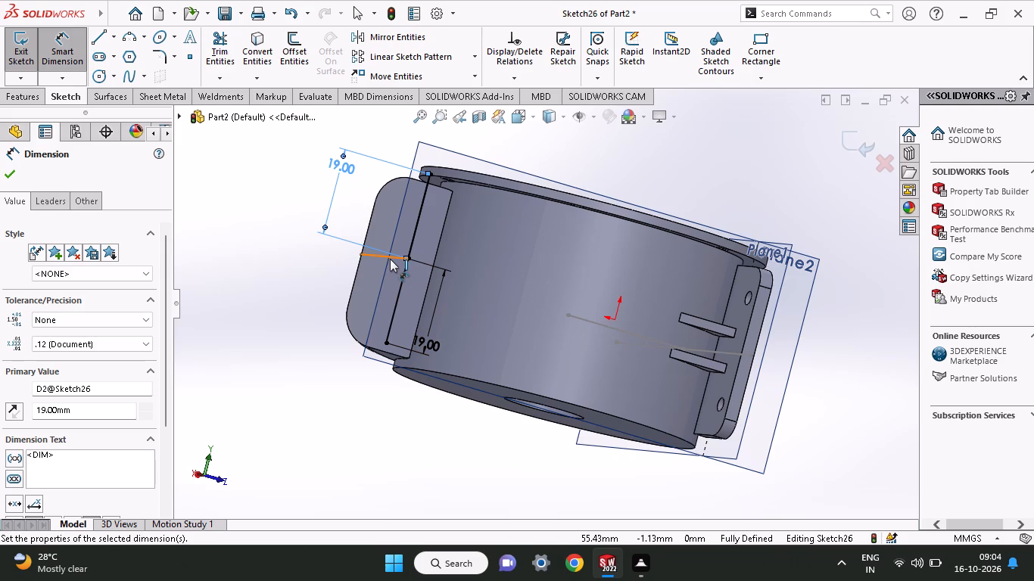
# Set both the upper and lower distances from the 3D sketch line's free end to 20 mm.
pyautogui.doubleClick(343, 165)
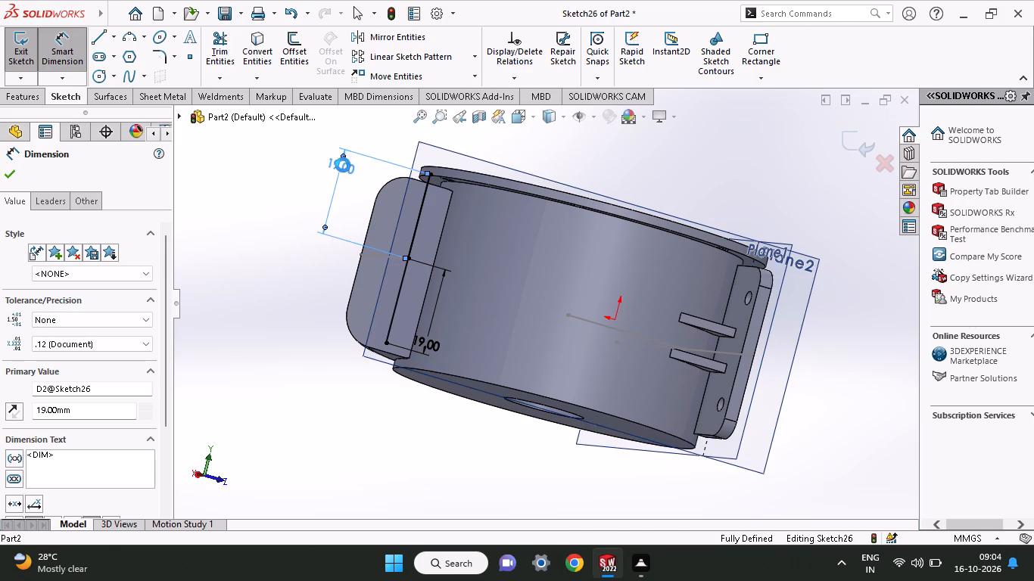
pyautogui.write('20')
pyautogui.press('Return')
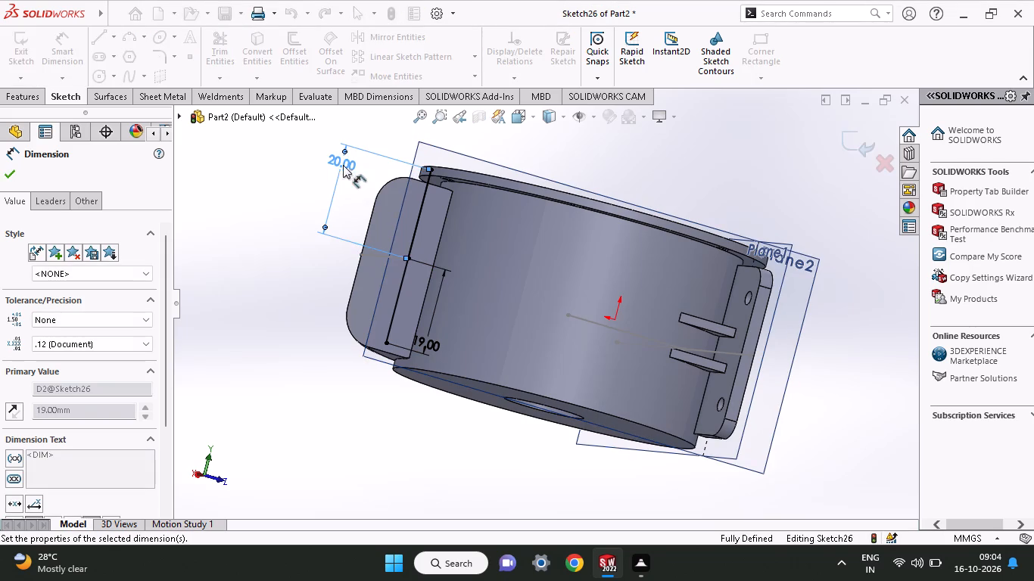
pyautogui.doubleClick(423, 337)
pyautogui.write('20')
pyautogui.press('Return')
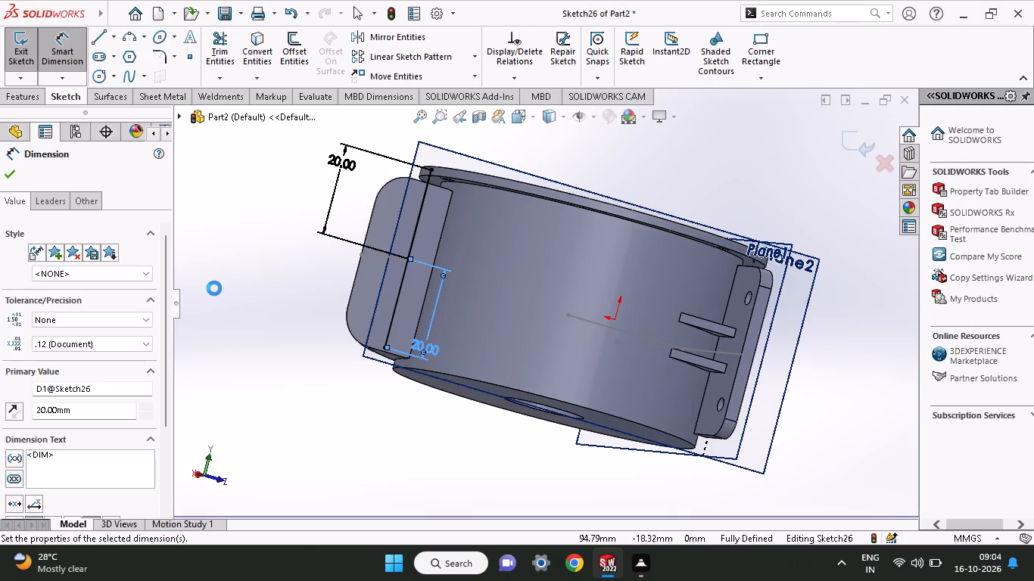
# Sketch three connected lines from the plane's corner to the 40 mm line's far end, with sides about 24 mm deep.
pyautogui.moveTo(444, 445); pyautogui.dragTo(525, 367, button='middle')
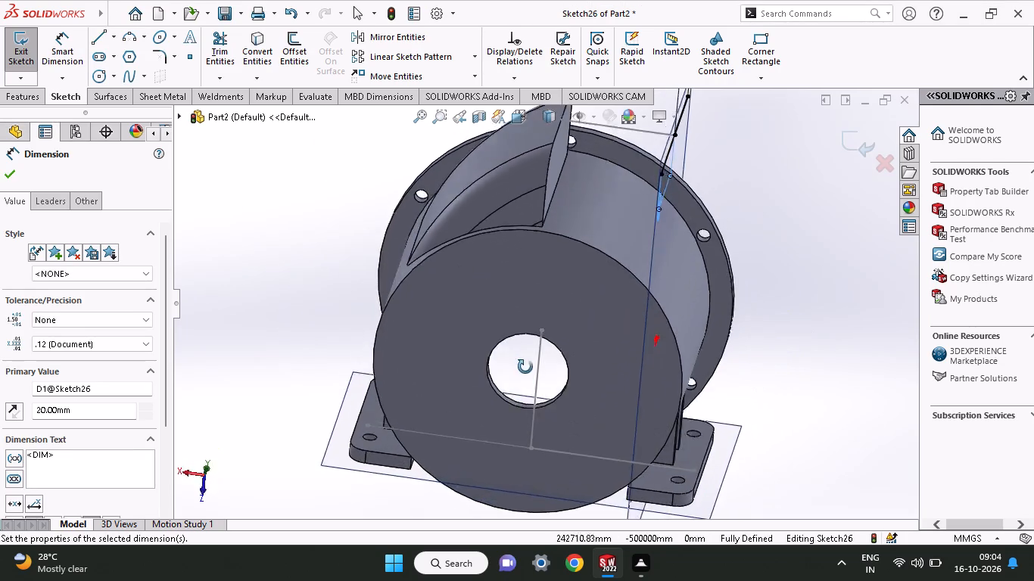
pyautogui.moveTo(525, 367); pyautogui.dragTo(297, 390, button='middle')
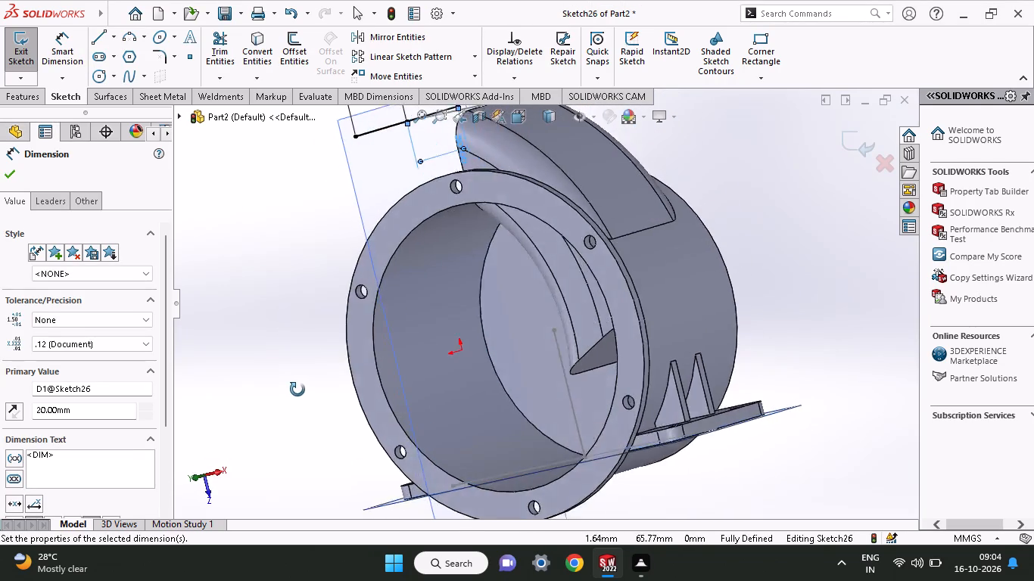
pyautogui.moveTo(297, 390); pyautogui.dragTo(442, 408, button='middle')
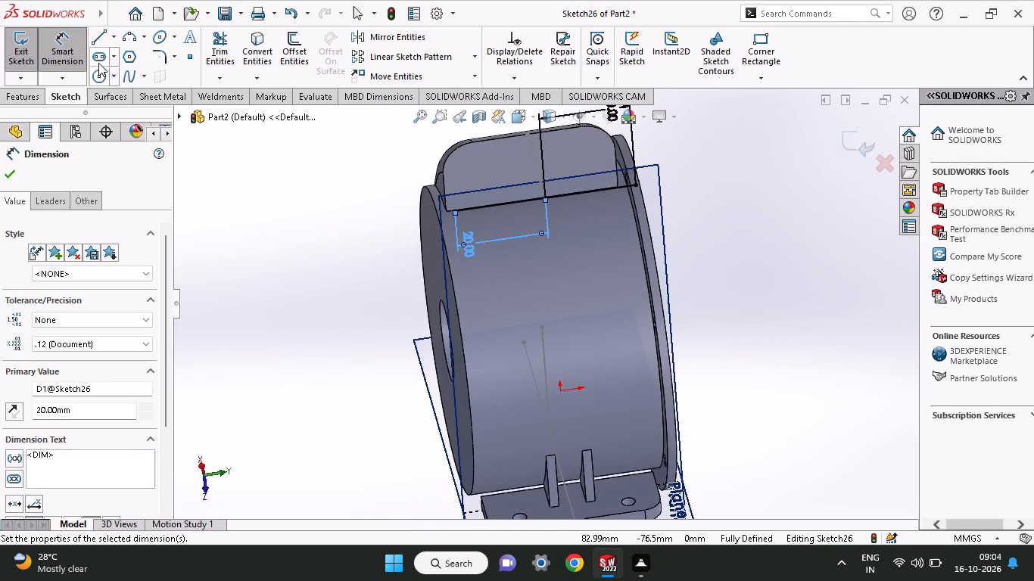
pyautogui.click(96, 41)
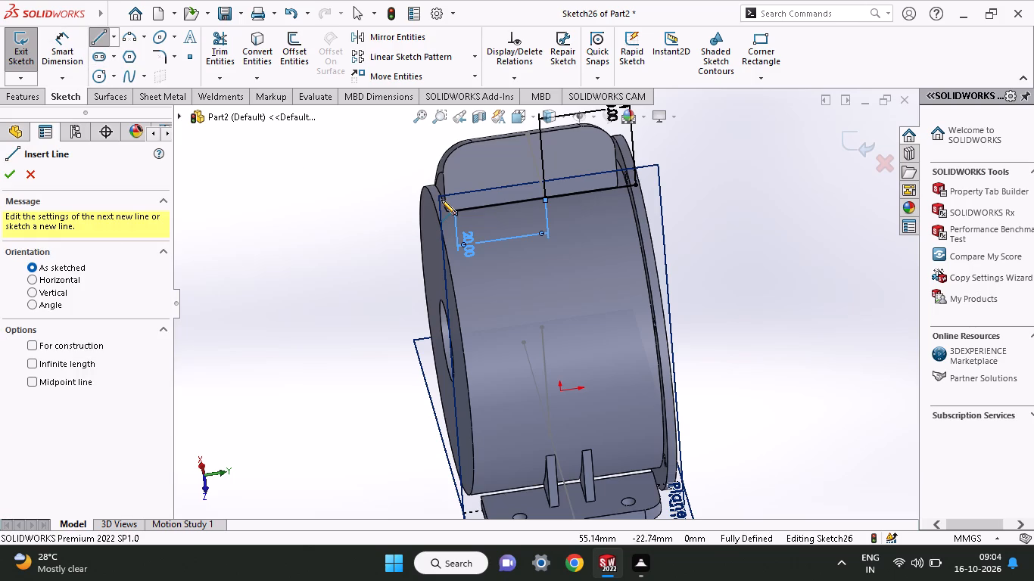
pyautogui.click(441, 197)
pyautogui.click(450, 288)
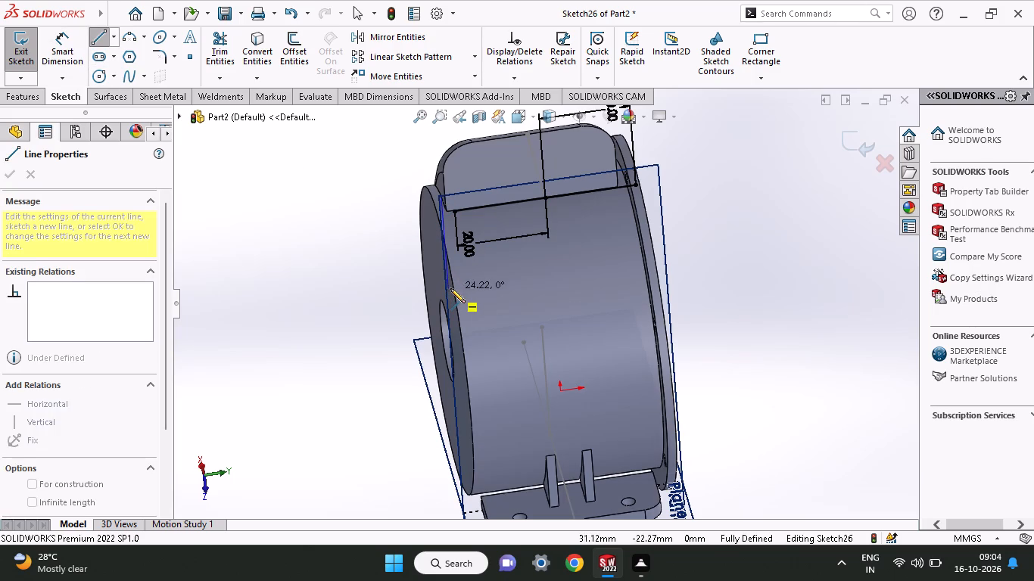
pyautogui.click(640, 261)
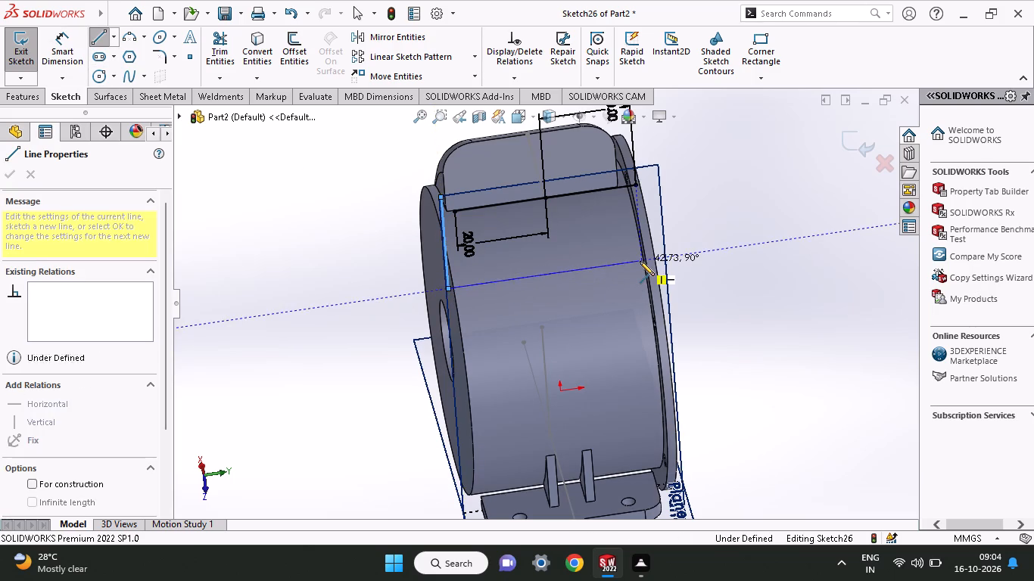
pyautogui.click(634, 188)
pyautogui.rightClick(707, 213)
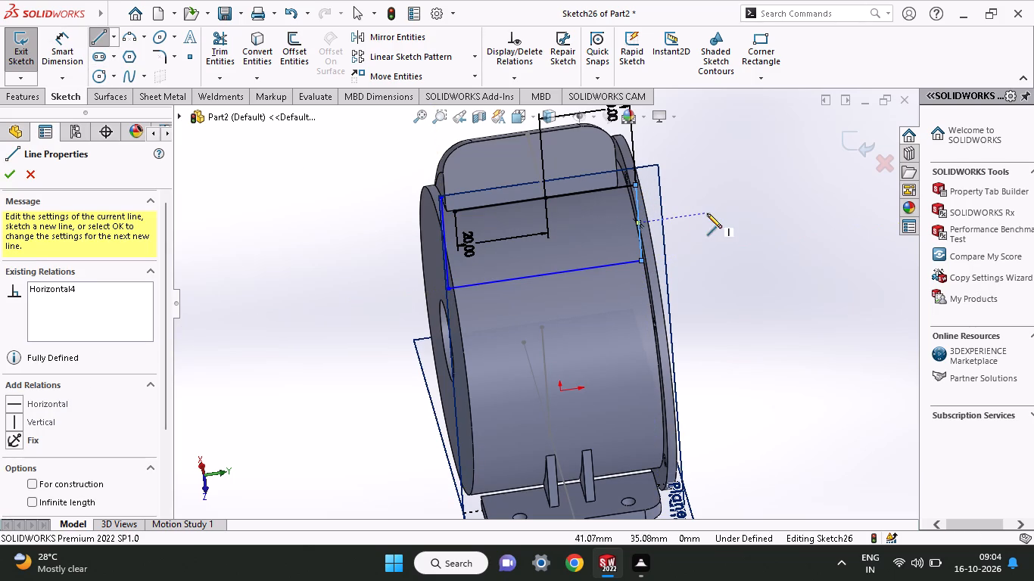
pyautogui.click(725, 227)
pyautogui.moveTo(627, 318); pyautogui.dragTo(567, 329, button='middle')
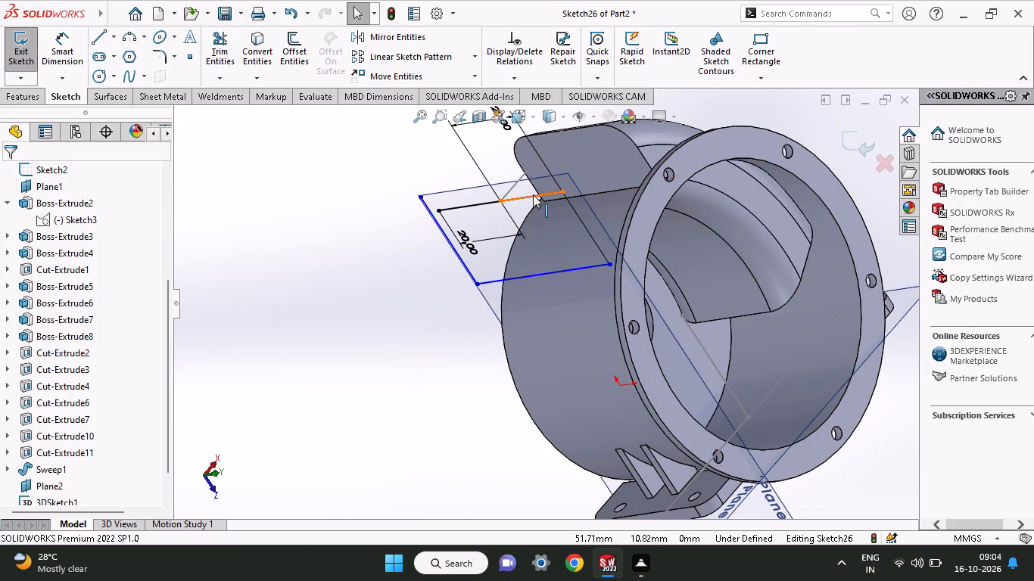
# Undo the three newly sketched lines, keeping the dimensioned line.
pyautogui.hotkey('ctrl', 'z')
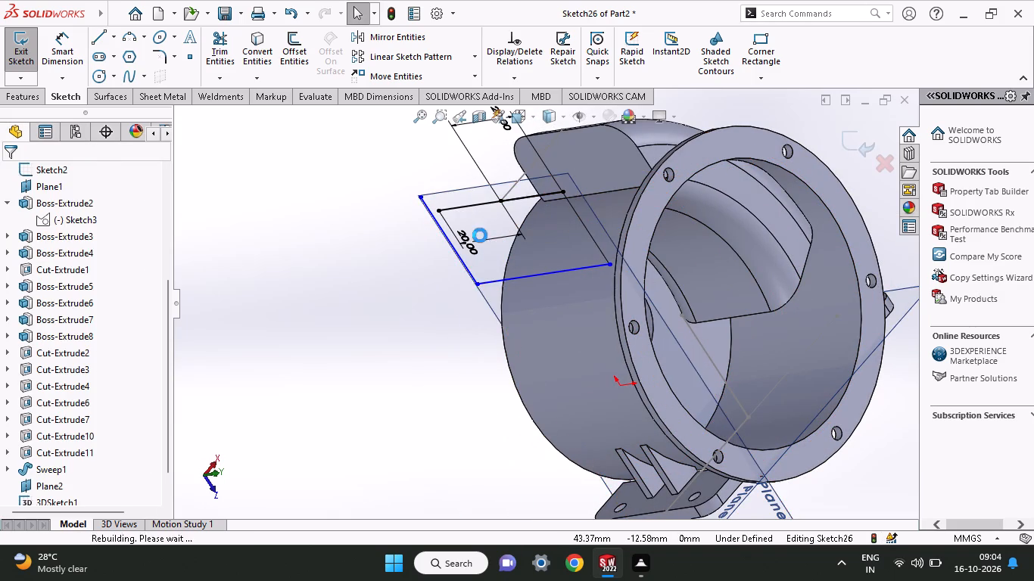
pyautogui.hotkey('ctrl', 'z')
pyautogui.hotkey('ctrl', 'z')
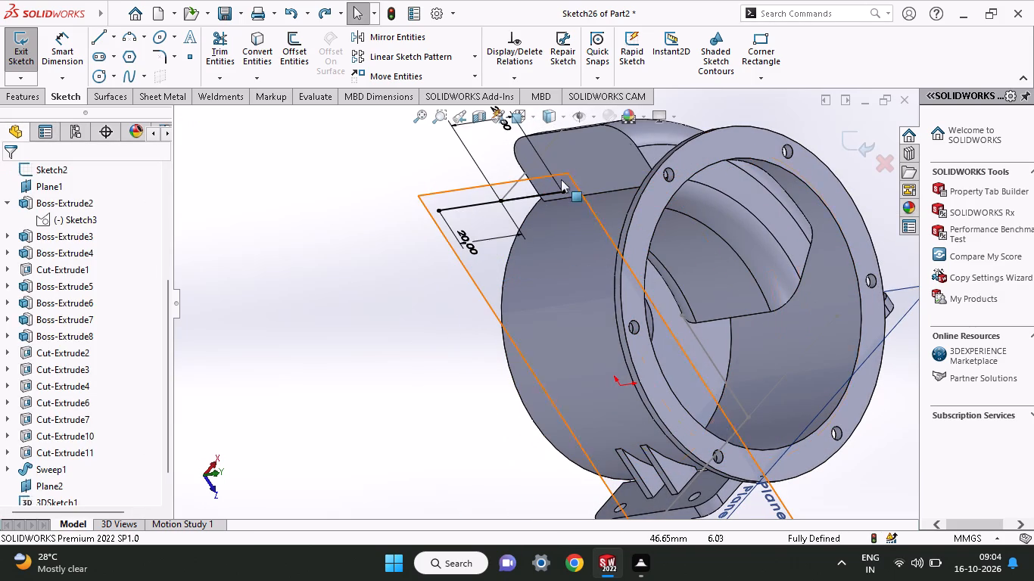
# Sketch three connected lines between the dimensioned line's two endpoints to close a rectangle on the offset plane.
pyautogui.click(104, 38)
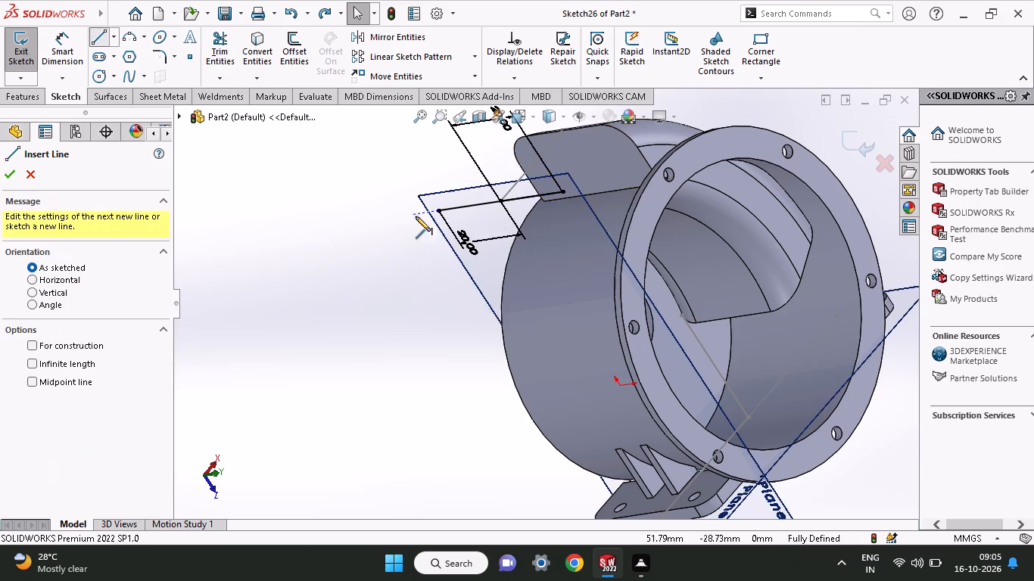
pyautogui.click(438, 214)
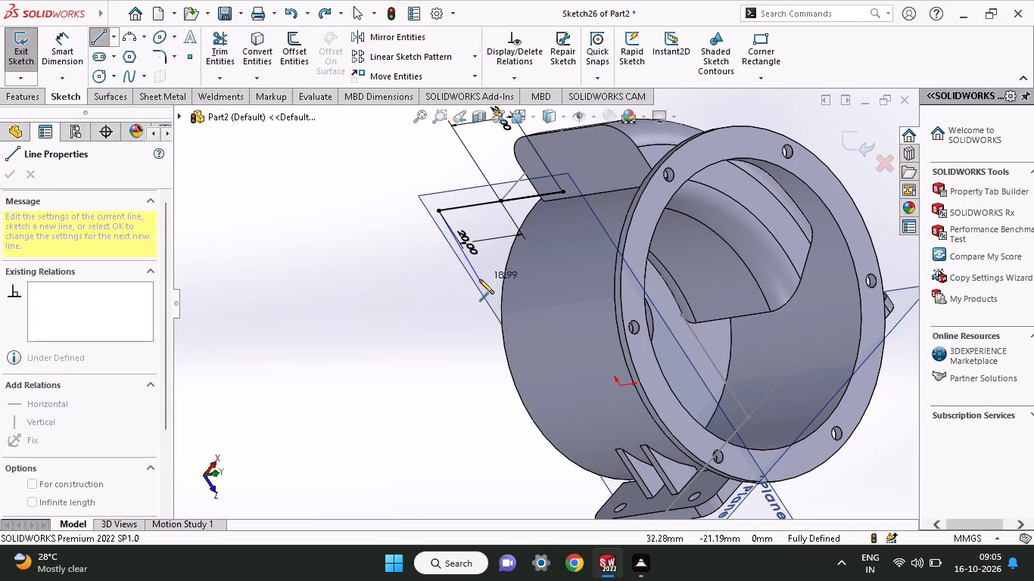
pyautogui.click(493, 289)
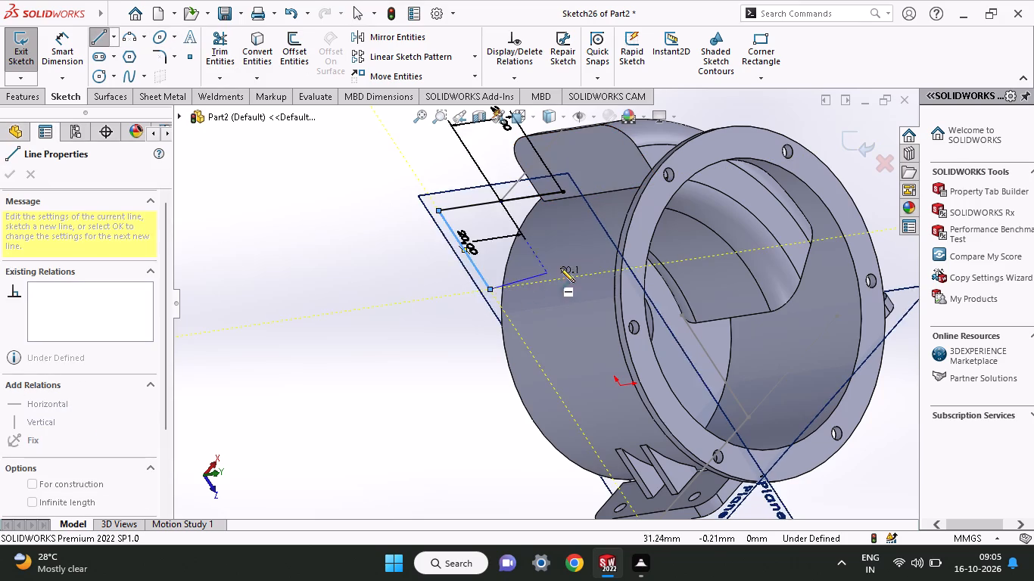
pyautogui.click(614, 268)
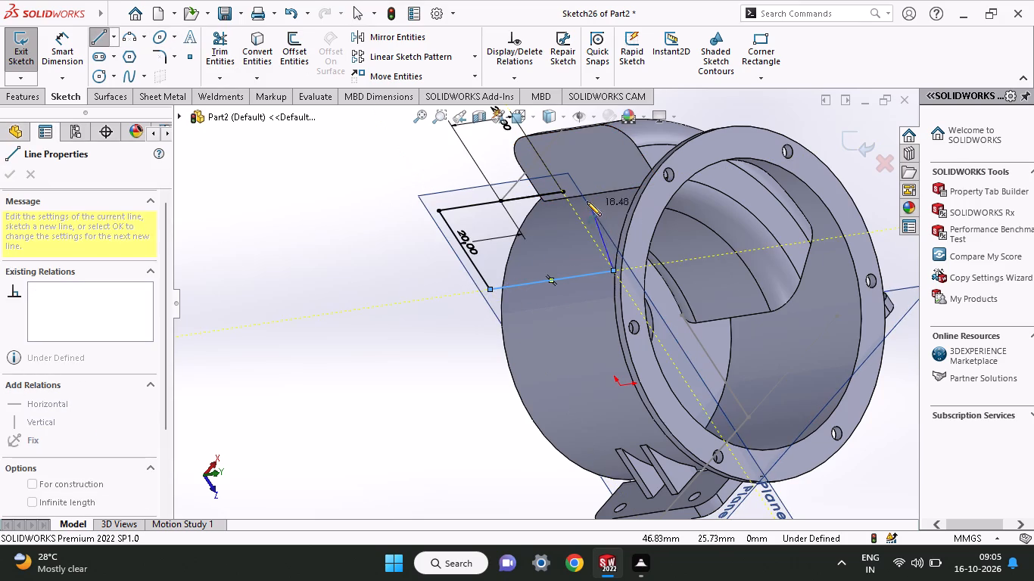
pyautogui.click(565, 194)
pyautogui.rightClick(406, 269)
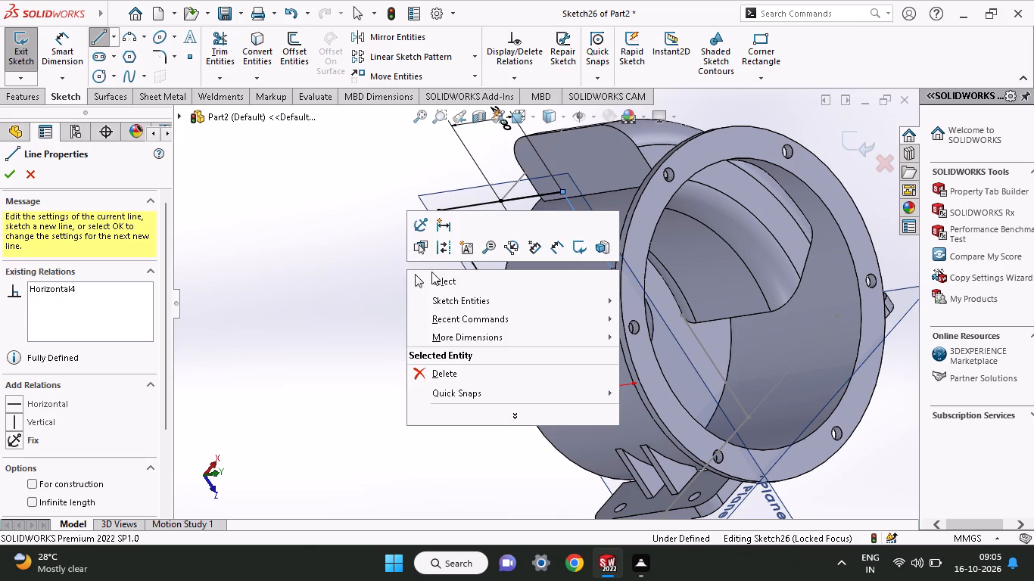
pyautogui.click(431, 272)
pyautogui.rightClick(431, 274)
pyautogui.click(450, 285)
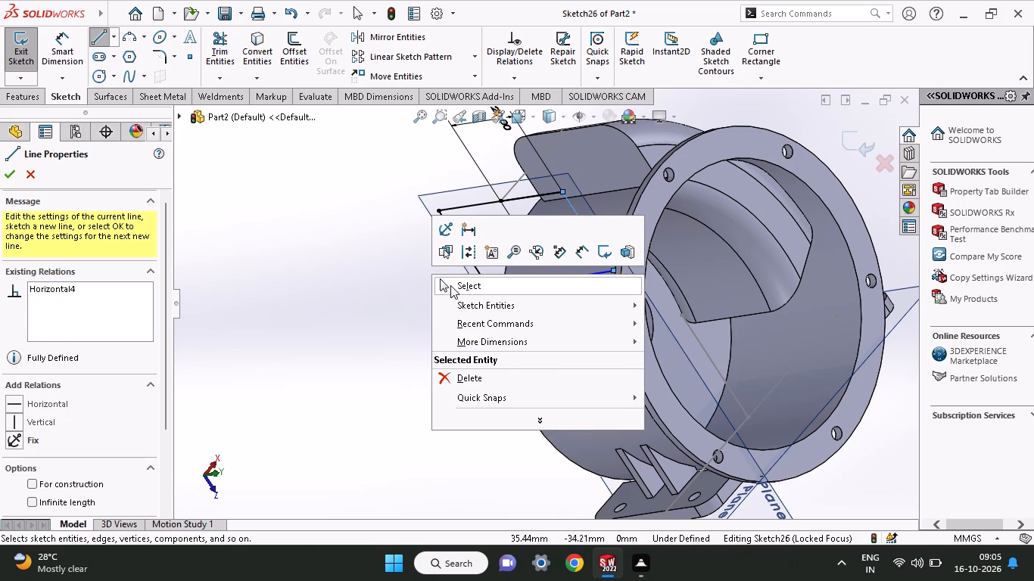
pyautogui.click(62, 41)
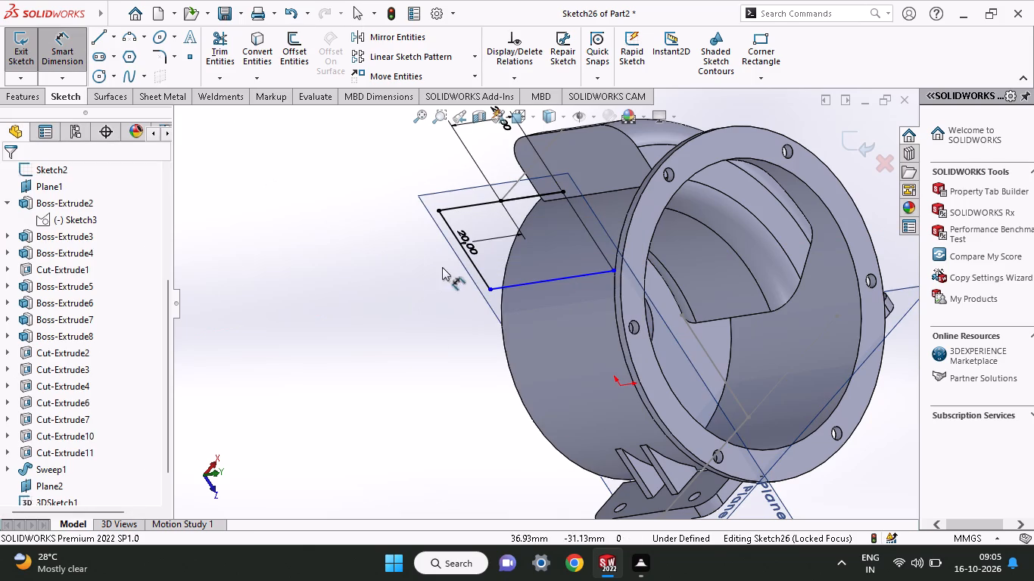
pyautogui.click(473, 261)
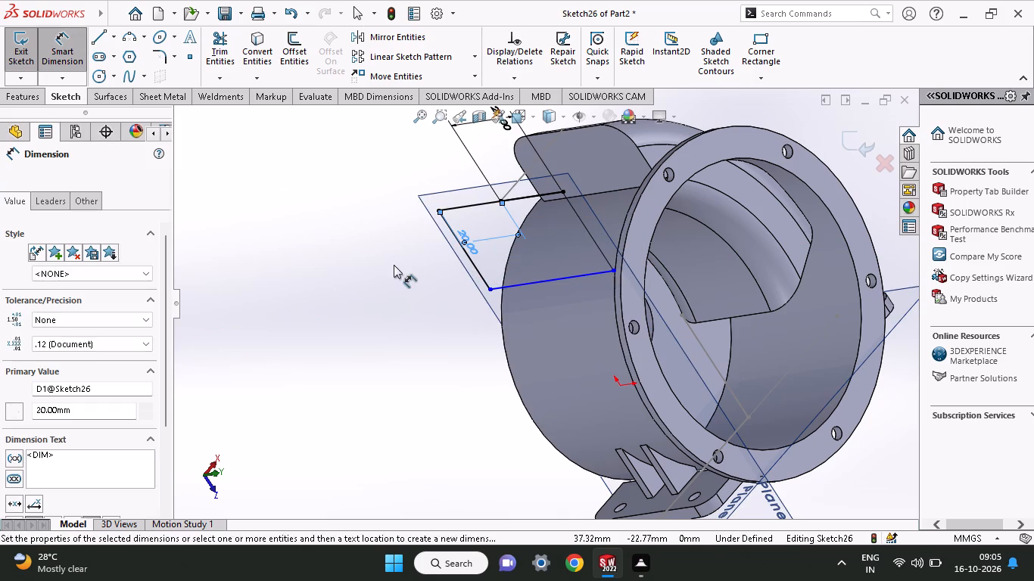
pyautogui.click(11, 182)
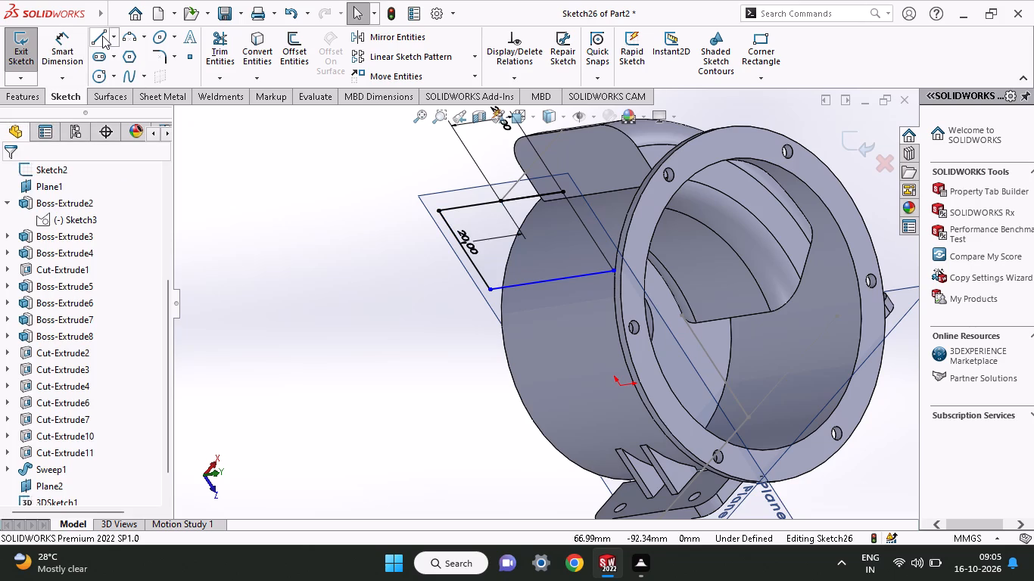
# Dimension the rectangle's side line perpendicular to the 40 mm line and set it to 24 mm.
pyautogui.click(70, 42)
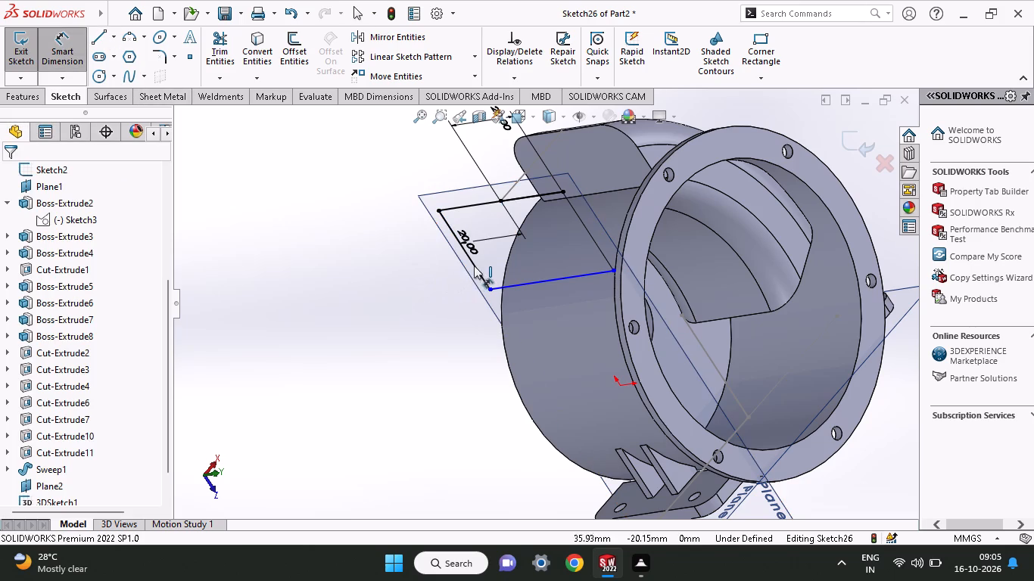
pyautogui.click(474, 266)
pyautogui.click(398, 275)
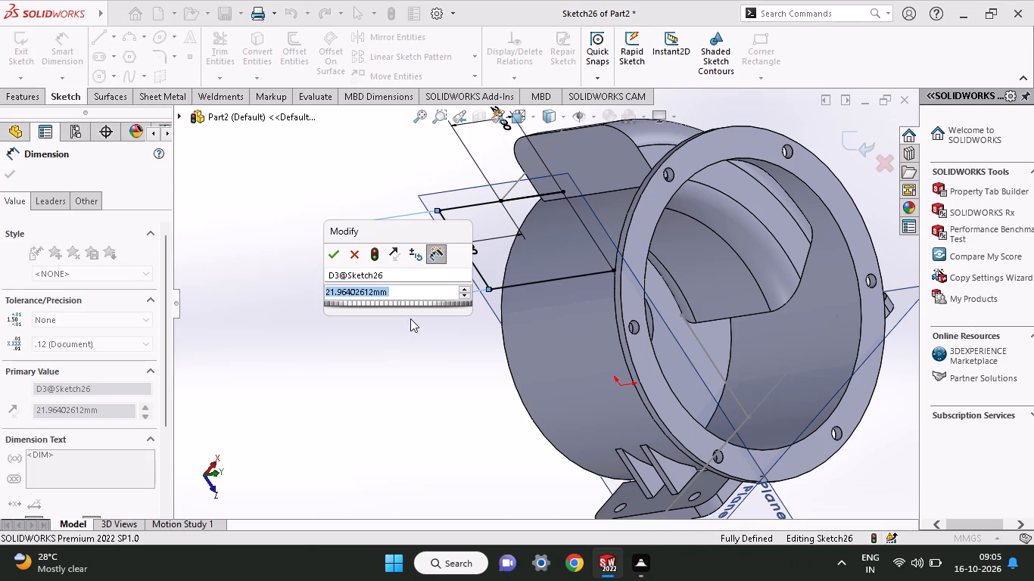
pyautogui.write('24')
pyautogui.press('Return')
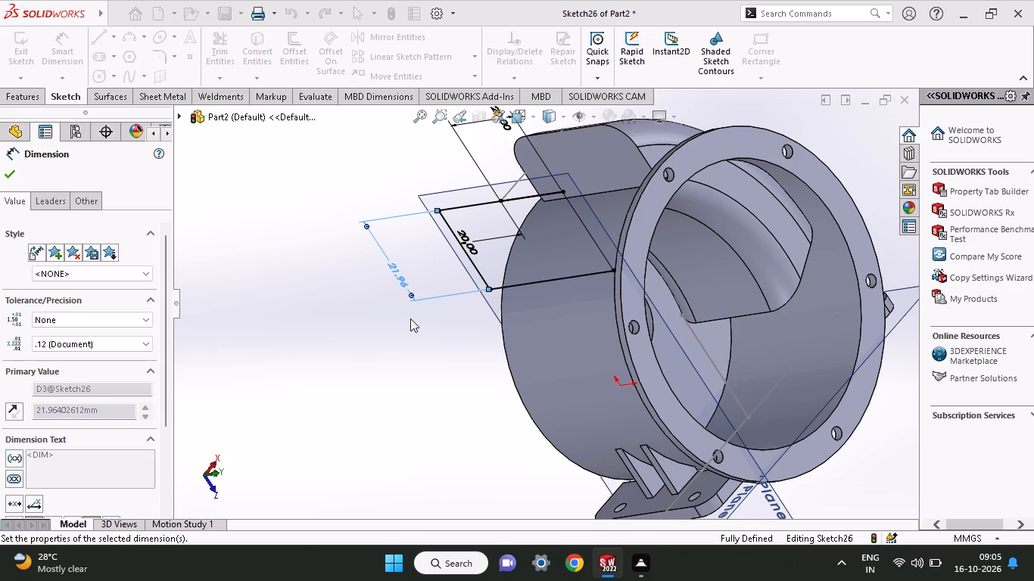
pyautogui.click(10, 169)
# Round all four corners of the rectangular profile with 7 mm sketch fillets.
pyautogui.click(168, 65)
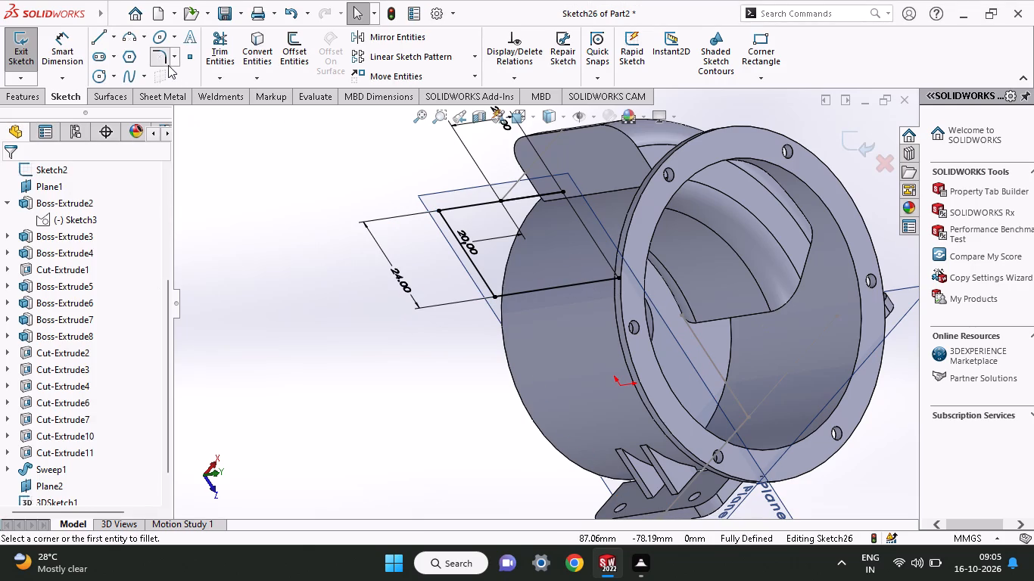
pyautogui.click(458, 204)
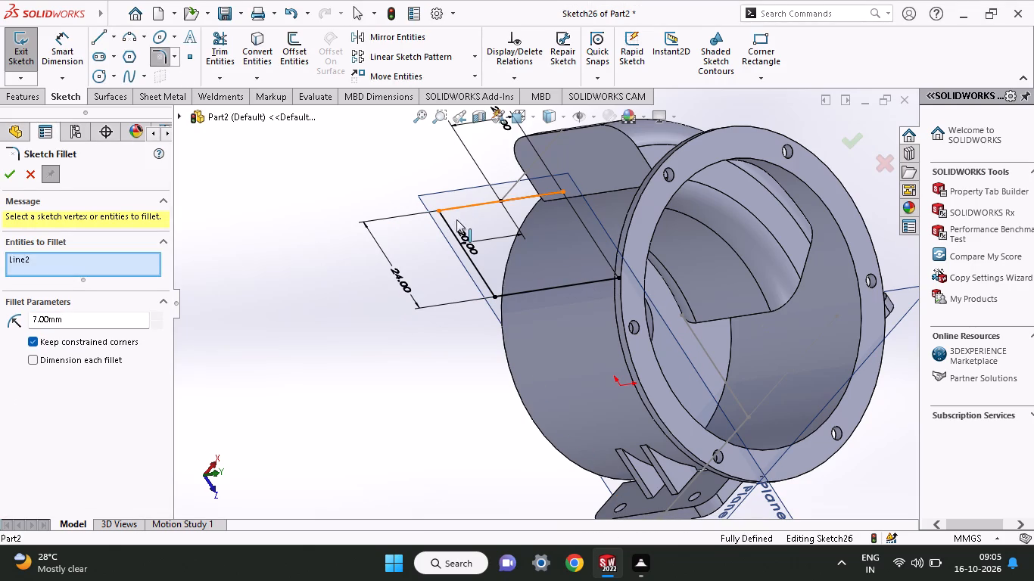
pyautogui.click(451, 229)
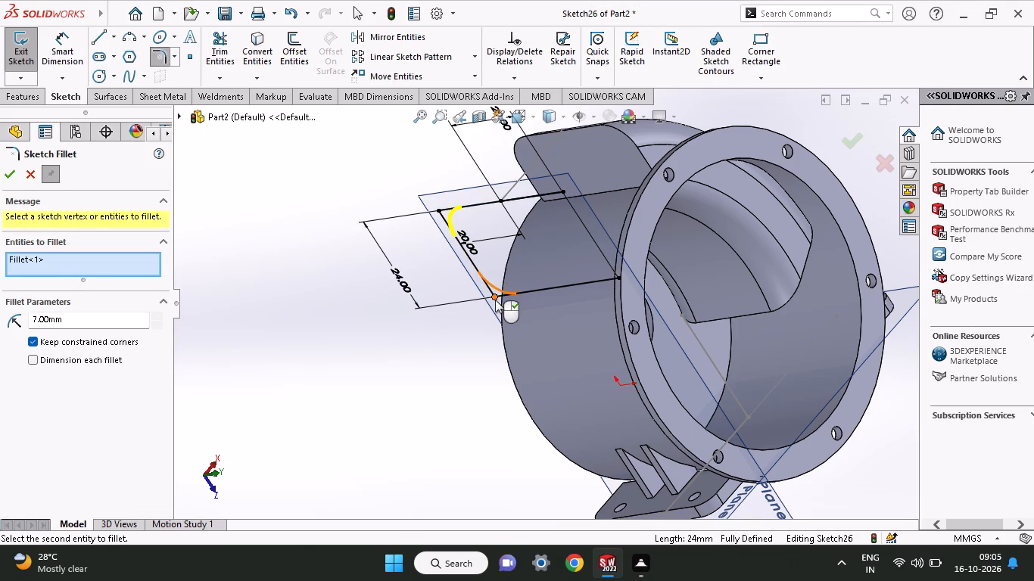
pyautogui.click(495, 300)
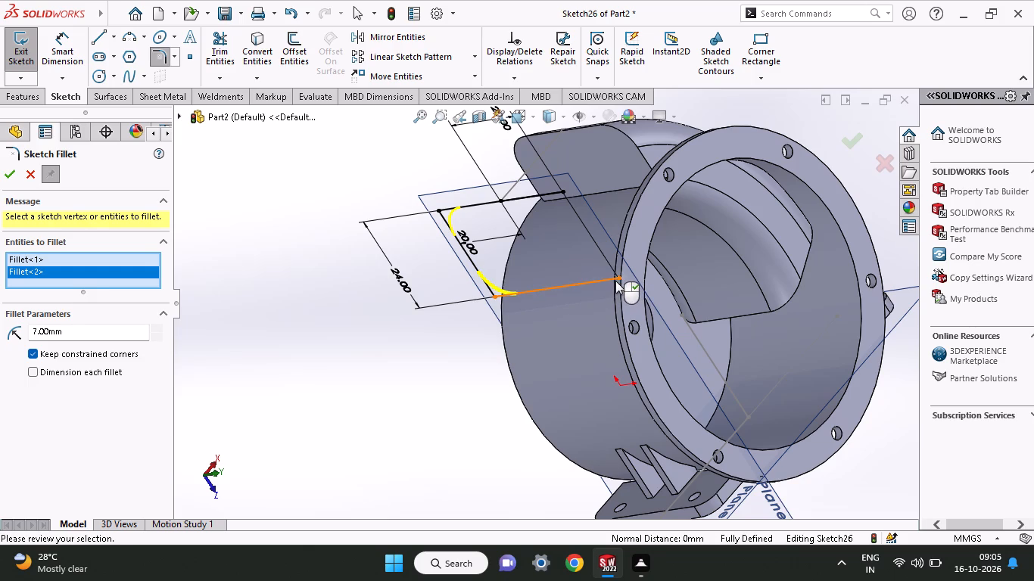
pyautogui.click(620, 276)
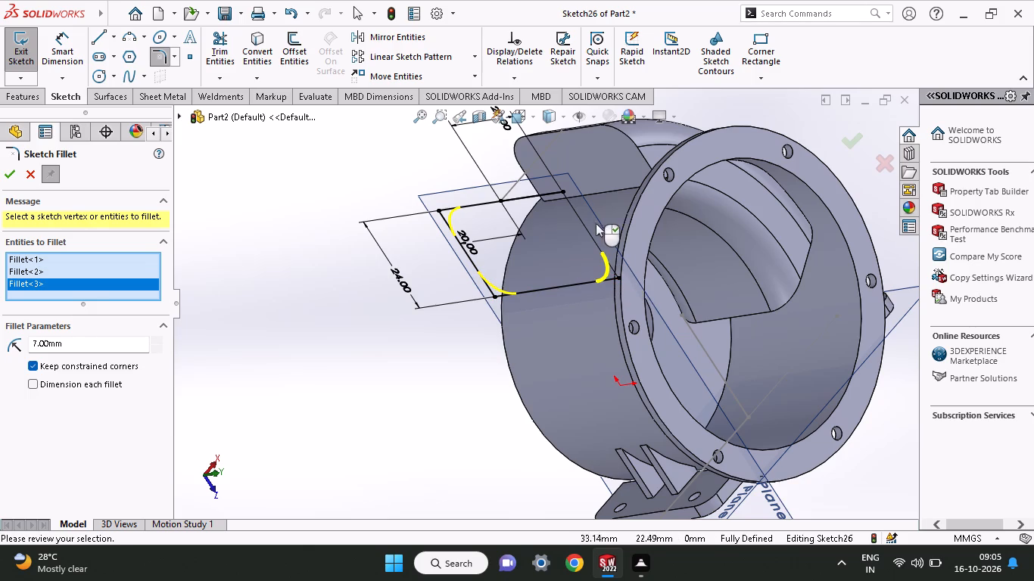
pyautogui.click(563, 190)
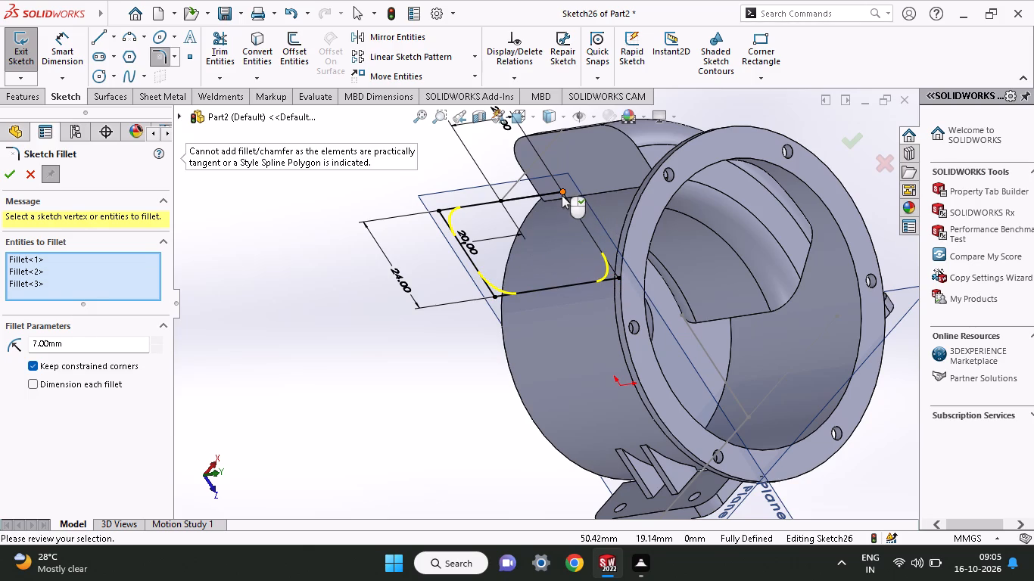
pyautogui.click(562, 194)
pyautogui.click(572, 207)
pyautogui.click(553, 193)
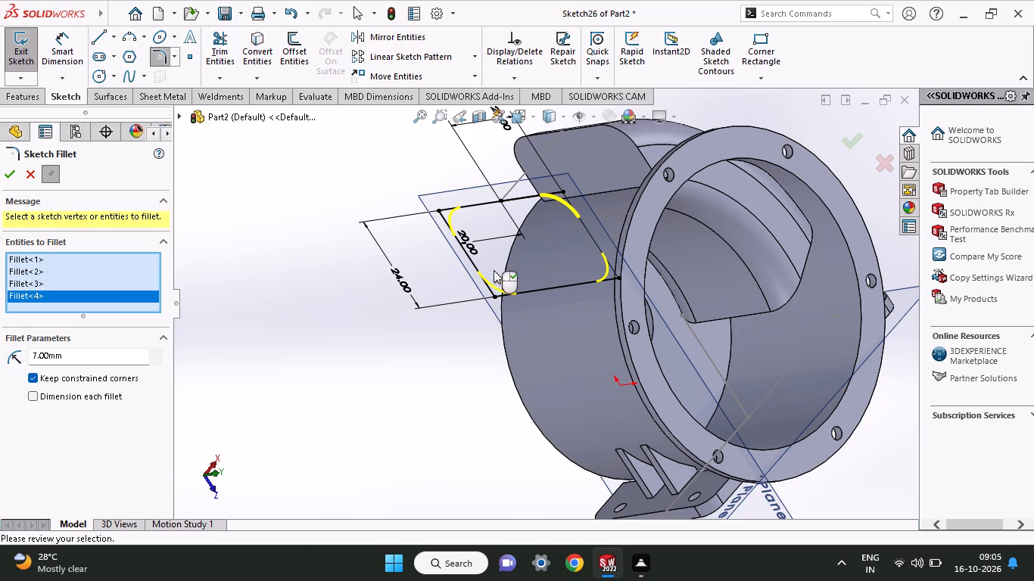
pyautogui.click(13, 172)
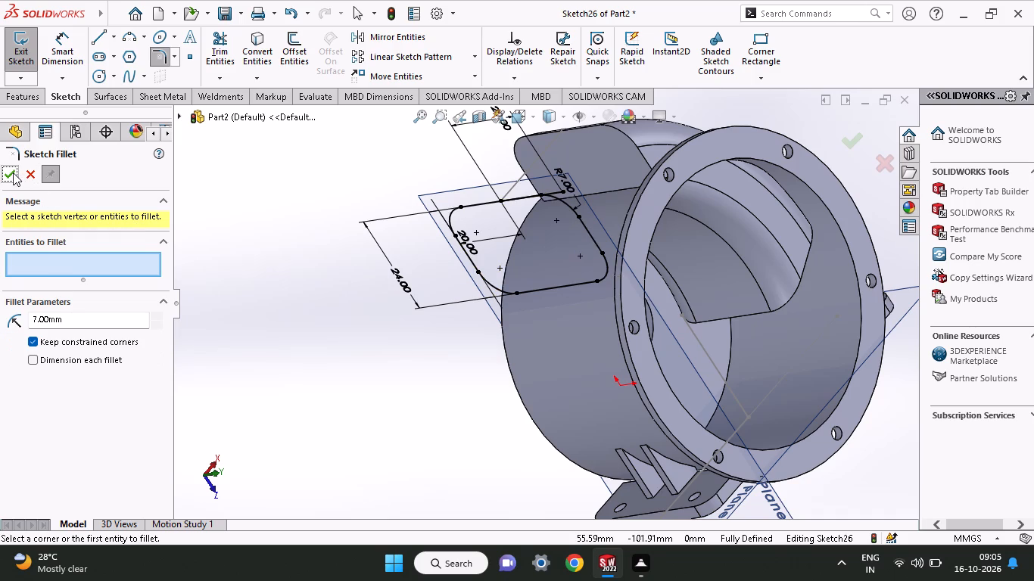
pyautogui.click(10, 170)
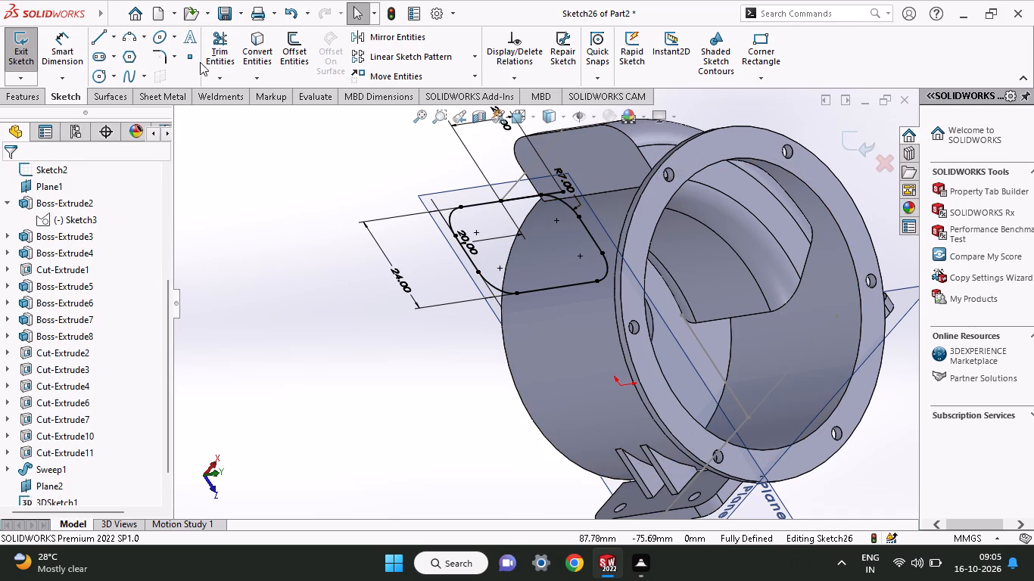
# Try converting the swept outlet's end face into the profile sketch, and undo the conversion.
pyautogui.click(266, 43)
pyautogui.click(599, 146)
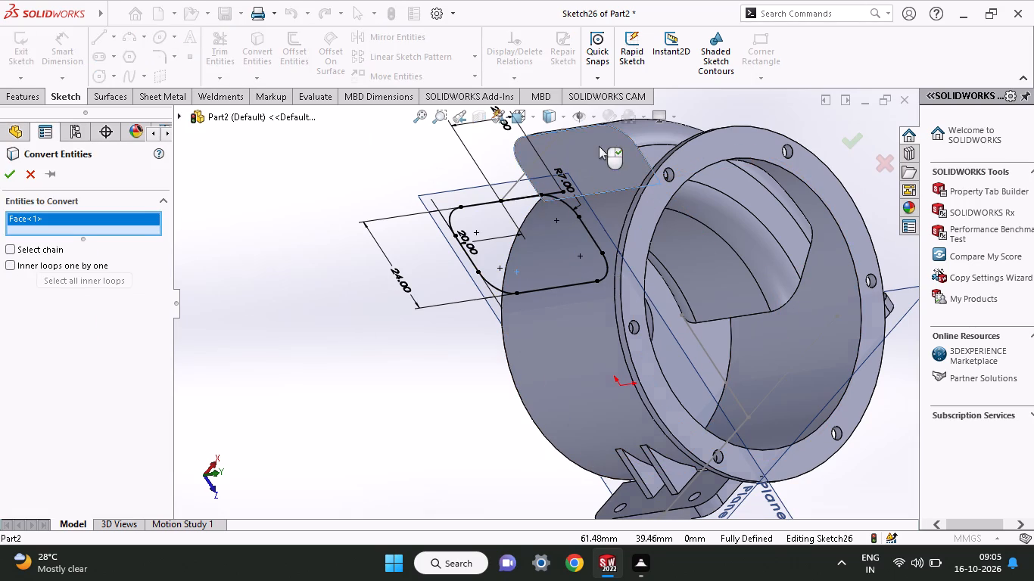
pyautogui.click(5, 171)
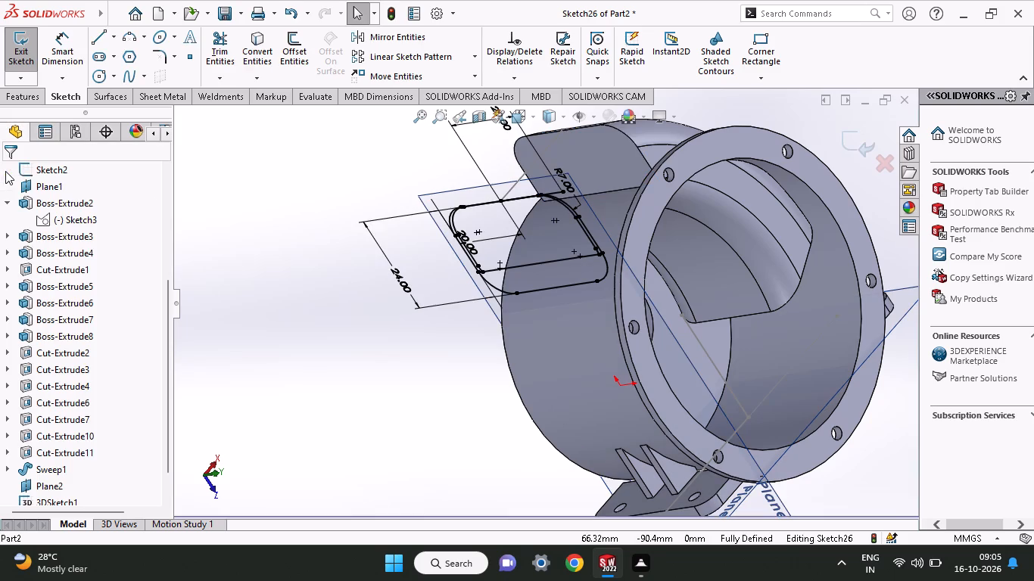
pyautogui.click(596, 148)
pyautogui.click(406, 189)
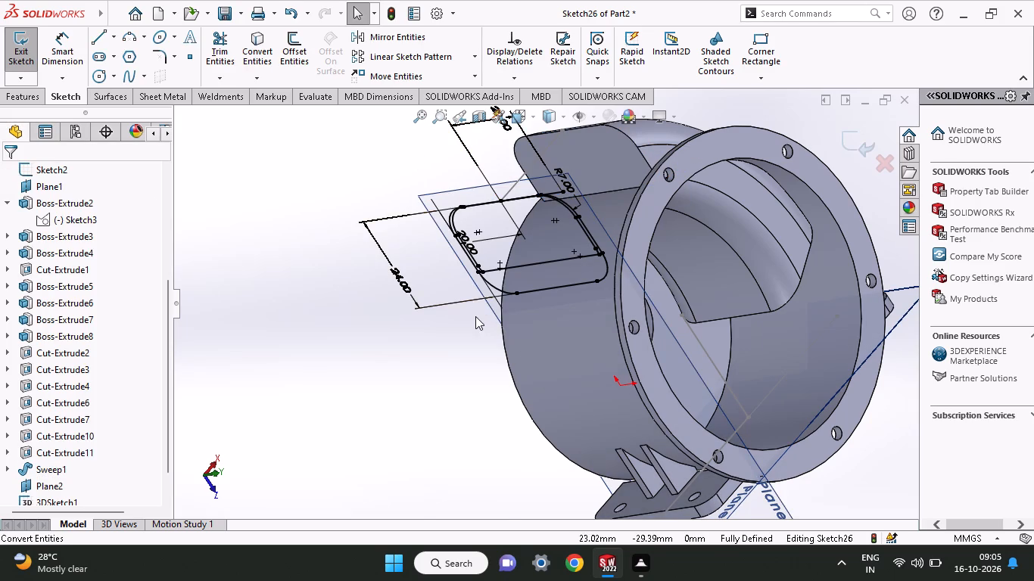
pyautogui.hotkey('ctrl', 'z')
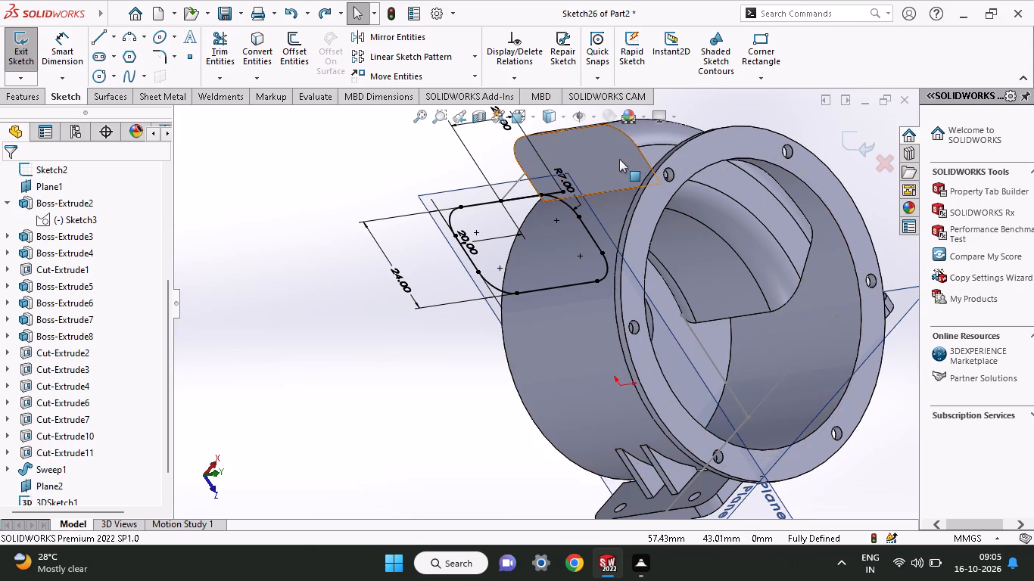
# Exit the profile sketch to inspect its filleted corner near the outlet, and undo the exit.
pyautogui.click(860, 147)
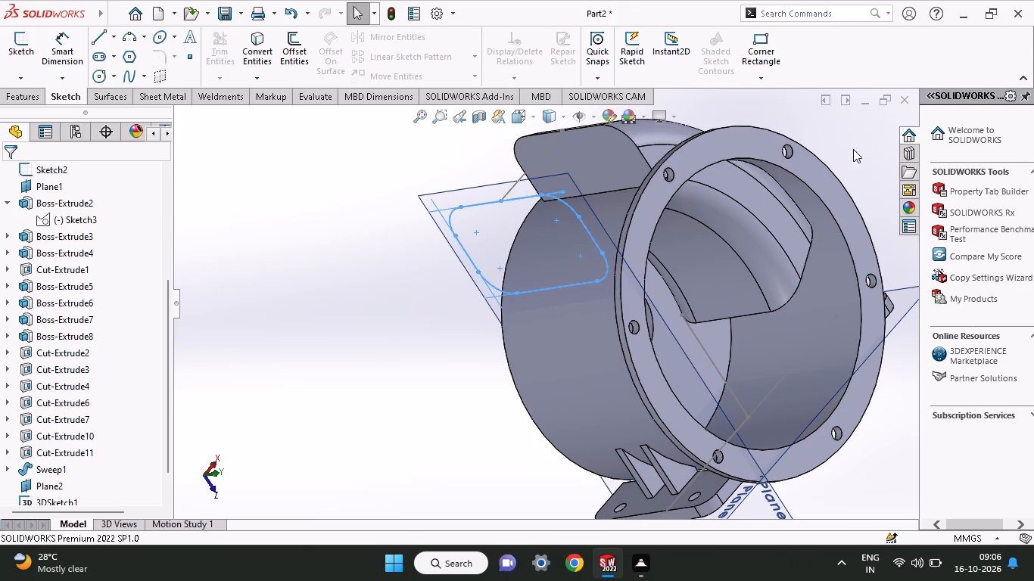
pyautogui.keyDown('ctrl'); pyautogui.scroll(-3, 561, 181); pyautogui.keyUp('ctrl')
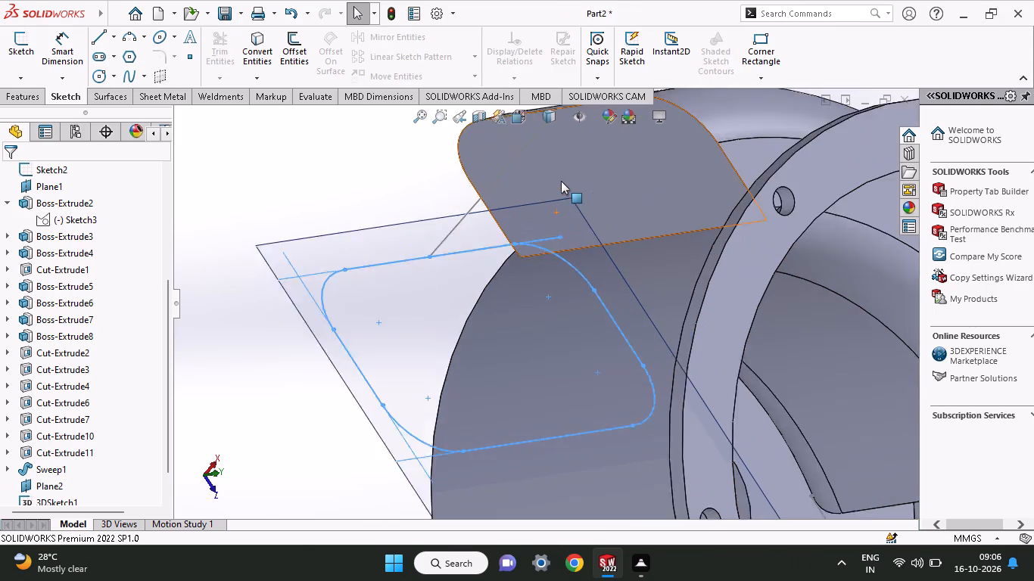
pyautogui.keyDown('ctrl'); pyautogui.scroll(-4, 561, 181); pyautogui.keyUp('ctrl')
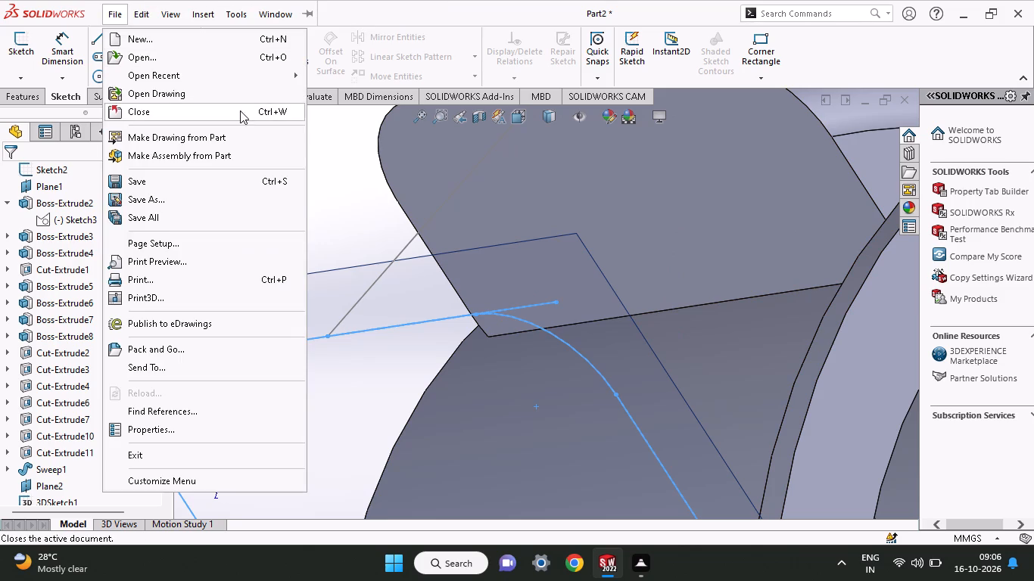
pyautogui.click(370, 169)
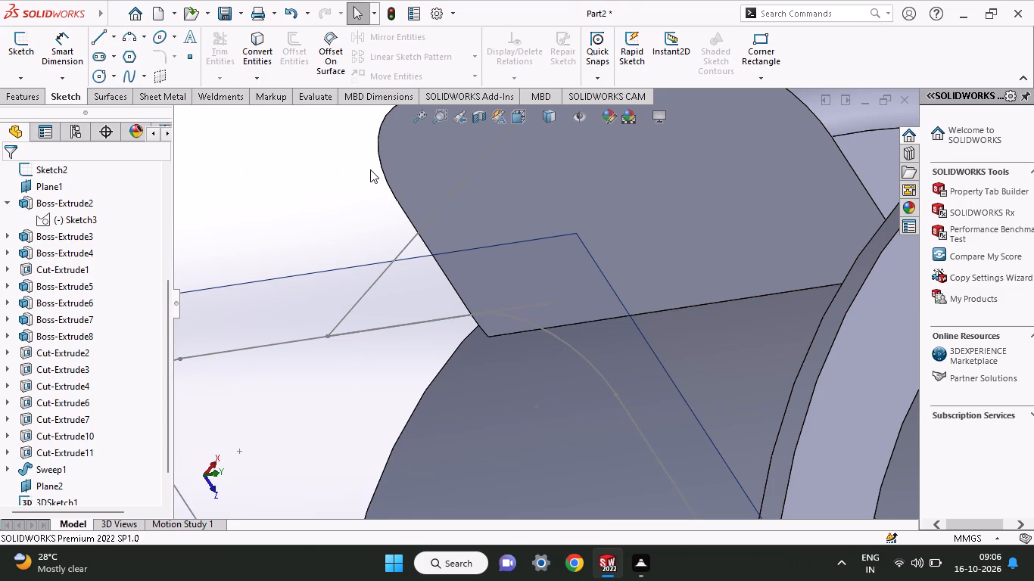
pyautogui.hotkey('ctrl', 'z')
# Power-trim the leftover line stub extending past the filleted corner of the rounded rectangle.
pyautogui.hscroll(-1, 370, 169)
pyautogui.hscroll(1, 370, 169)
pyautogui.hscroll(-1, 370, 169)
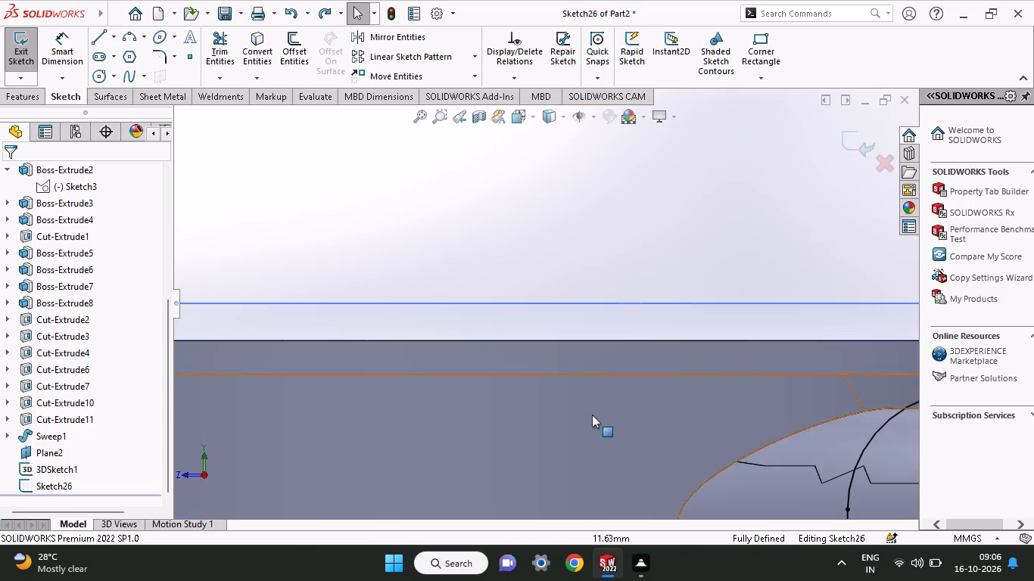
pyautogui.keyDown('ctrl'); pyautogui.scroll(8, 592, 415); pyautogui.keyUp('ctrl')
pyautogui.moveTo(592, 415); pyautogui.dragTo(390, 281, button='middle')
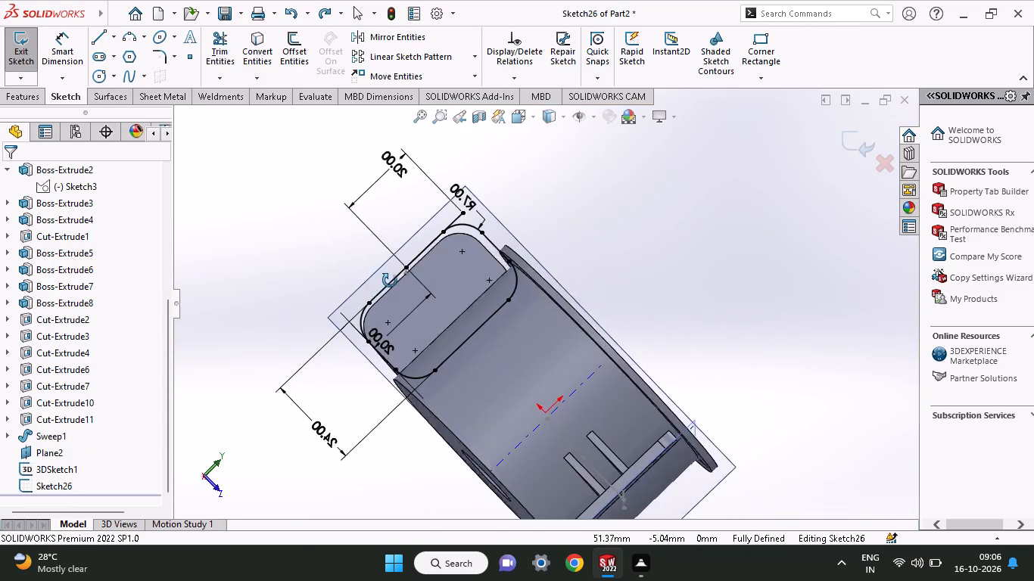
pyautogui.moveTo(390, 281); pyautogui.dragTo(388, 281, button='middle')
pyautogui.click(232, 57)
pyautogui.keyDown('ctrl'); pyautogui.scroll(-3, 479, 152); pyautogui.keyUp('ctrl')
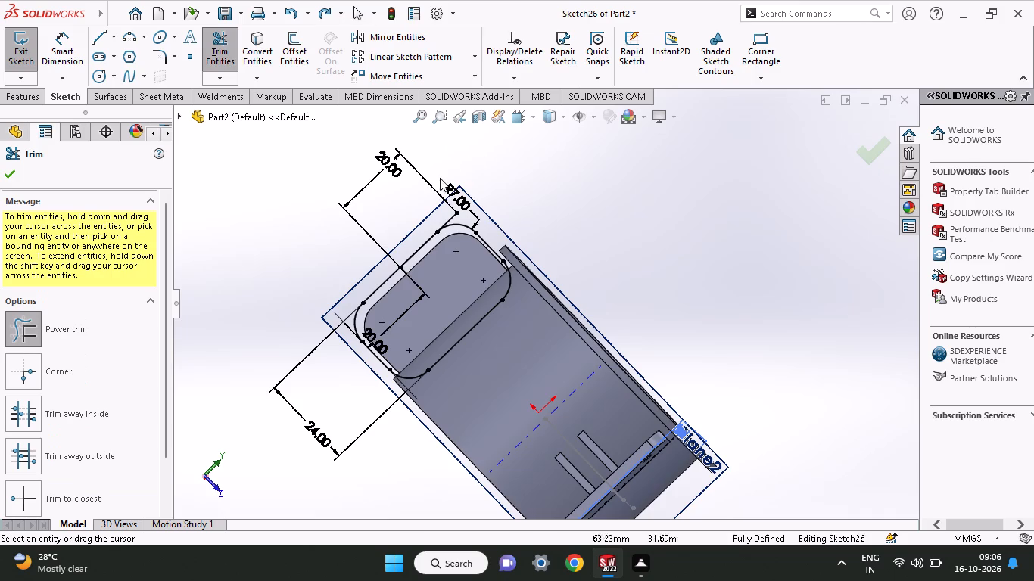
pyautogui.keyDown('ctrl'); pyautogui.scroll(-3, 440, 178); pyautogui.keyUp('ctrl')
pyautogui.keyDown('ctrl'); pyautogui.scroll(-2, 447, 250); pyautogui.keyUp('ctrl')
pyautogui.moveTo(488, 460); pyautogui.dragTo(517, 463)
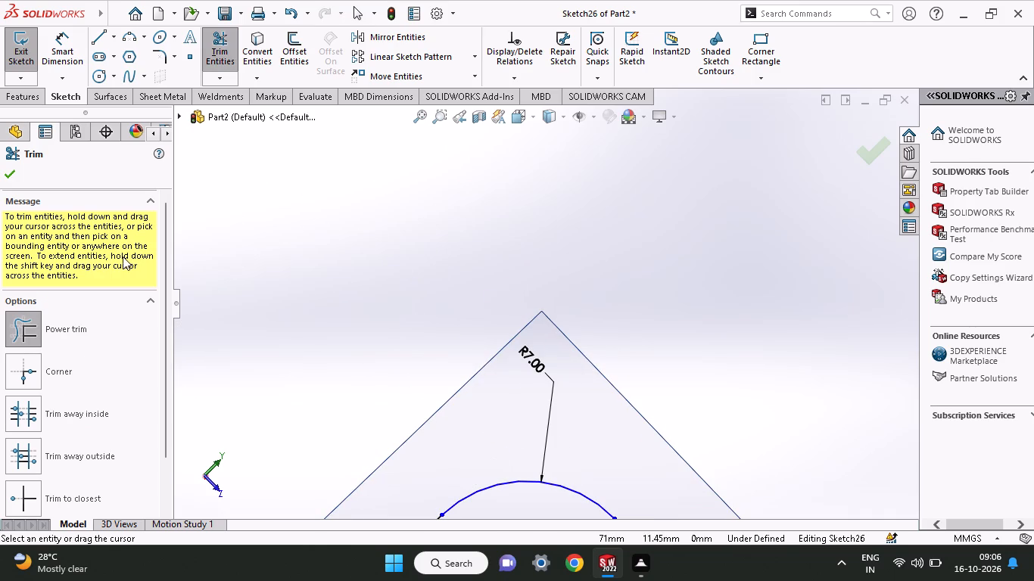
pyautogui.keyDown('ctrl'); pyautogui.scroll(5, 25, 197); pyautogui.keyUp('ctrl')
pyautogui.click(10, 177)
pyautogui.keyDown('ctrl'); pyautogui.scroll(5, 405, 245); pyautogui.keyUp('ctrl')
pyautogui.keyDown('ctrl'); pyautogui.scroll(3, 509, 290); pyautogui.keyUp('ctrl')
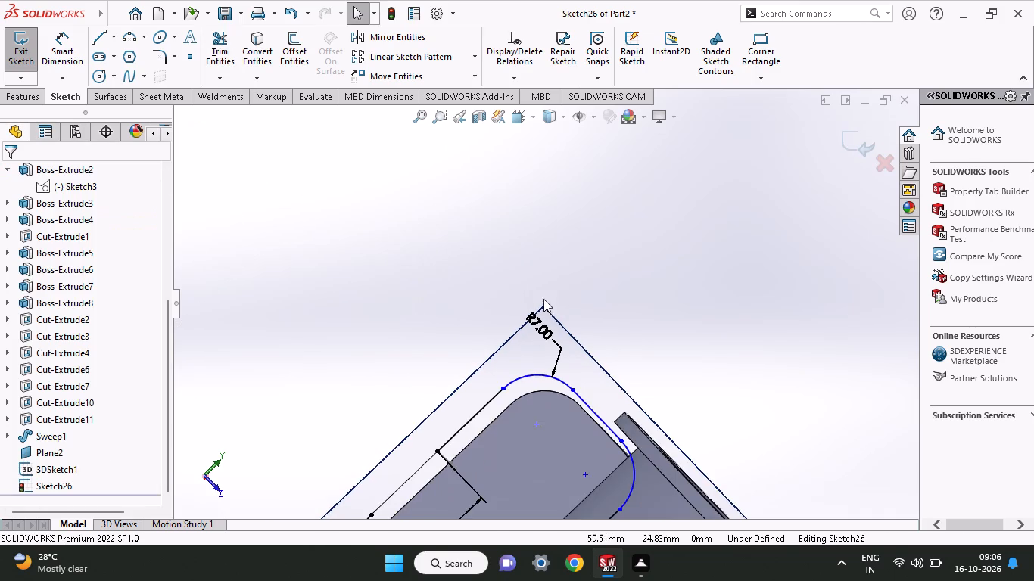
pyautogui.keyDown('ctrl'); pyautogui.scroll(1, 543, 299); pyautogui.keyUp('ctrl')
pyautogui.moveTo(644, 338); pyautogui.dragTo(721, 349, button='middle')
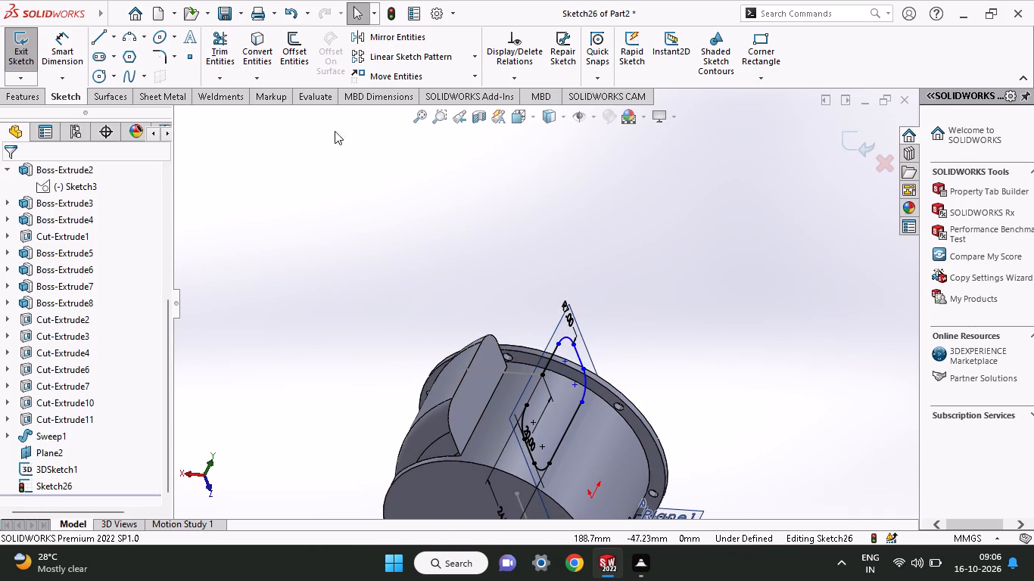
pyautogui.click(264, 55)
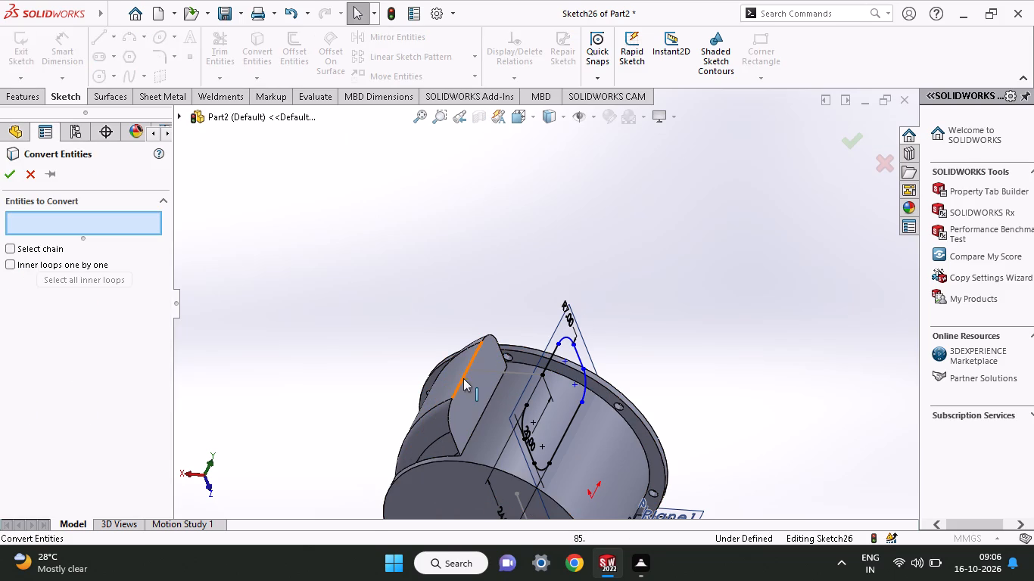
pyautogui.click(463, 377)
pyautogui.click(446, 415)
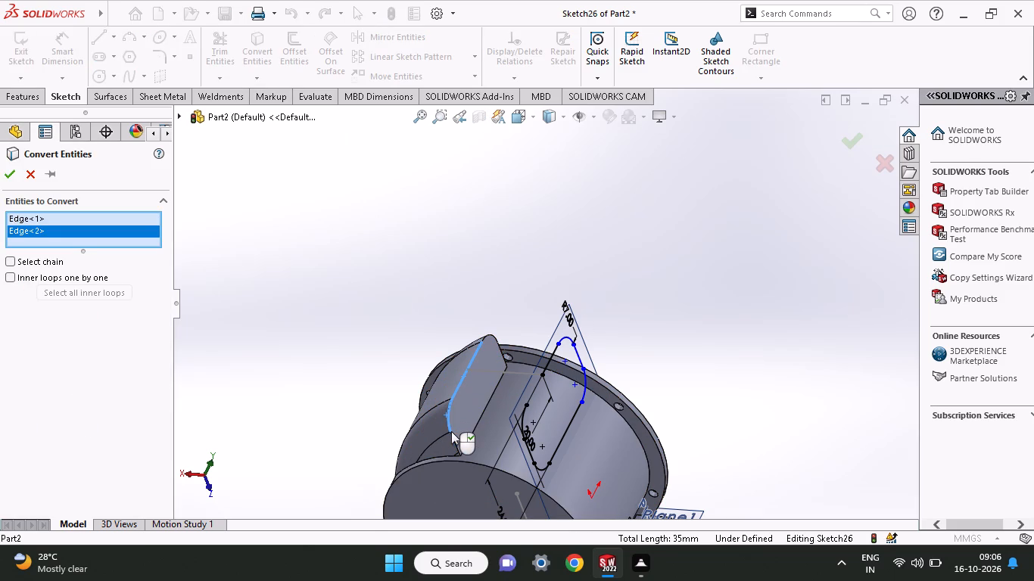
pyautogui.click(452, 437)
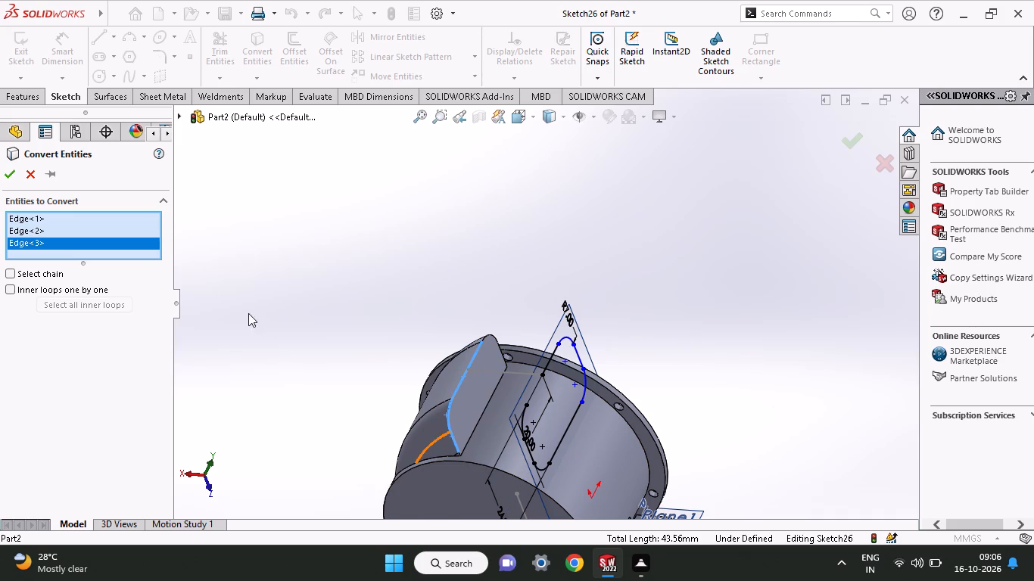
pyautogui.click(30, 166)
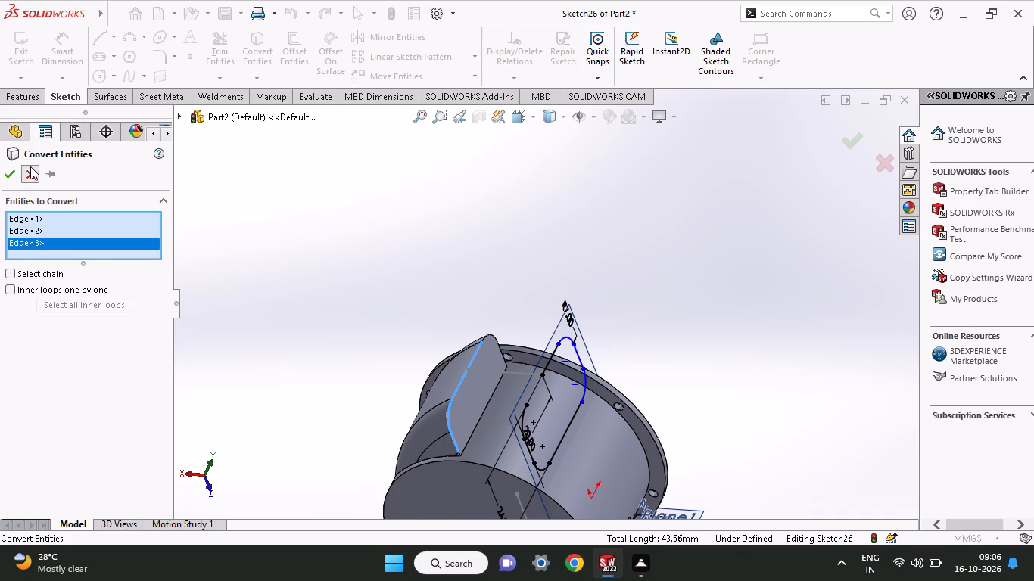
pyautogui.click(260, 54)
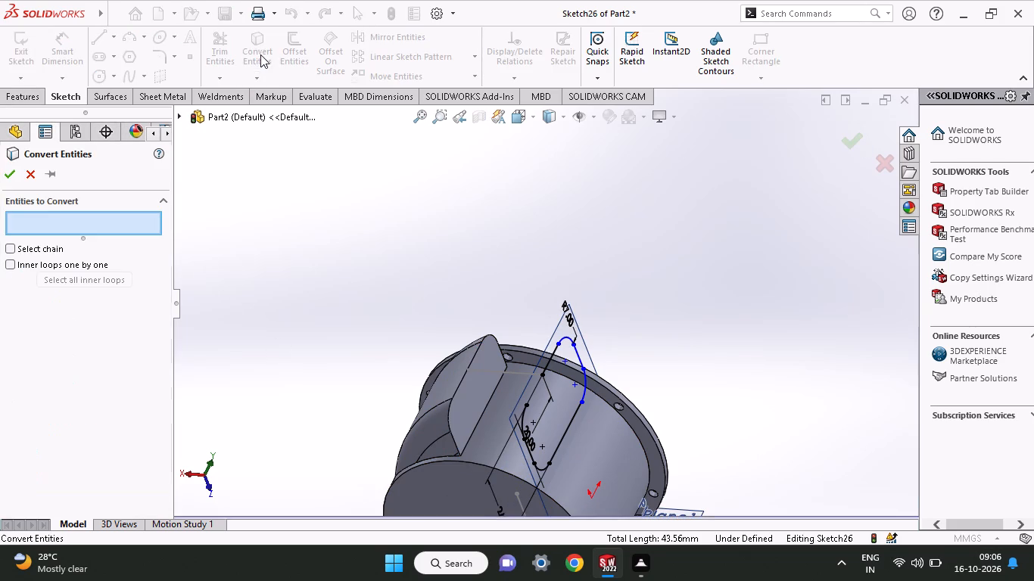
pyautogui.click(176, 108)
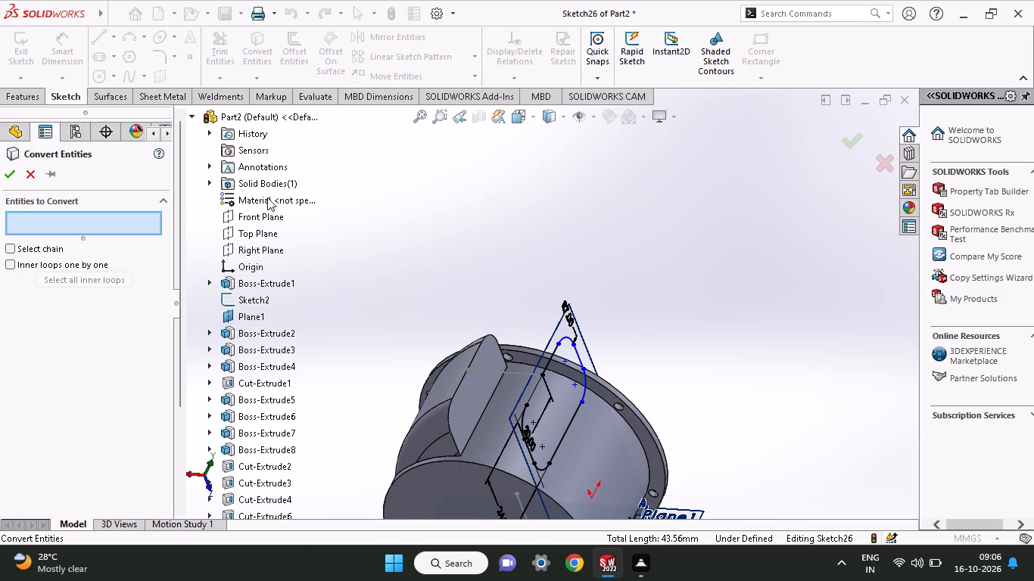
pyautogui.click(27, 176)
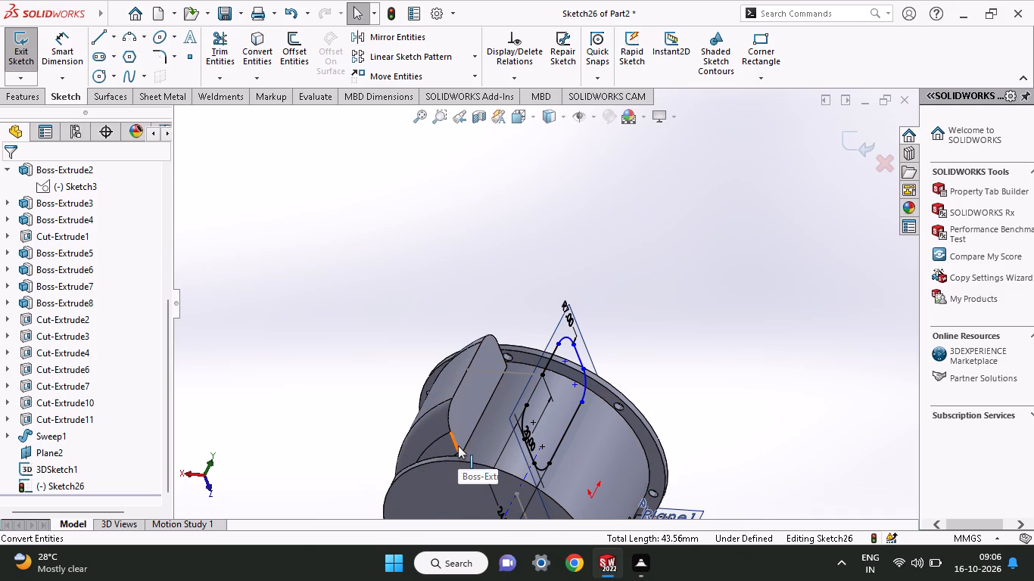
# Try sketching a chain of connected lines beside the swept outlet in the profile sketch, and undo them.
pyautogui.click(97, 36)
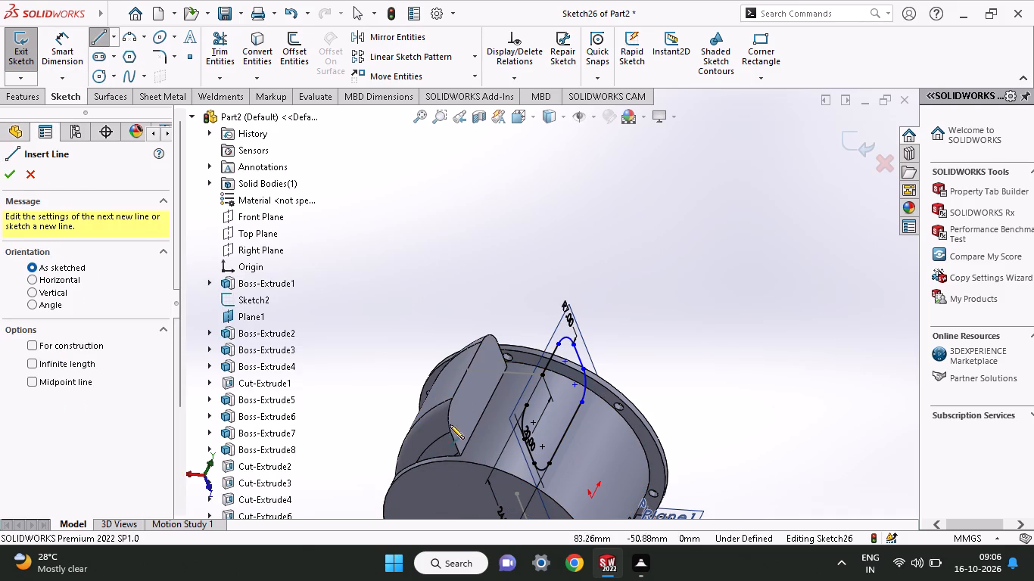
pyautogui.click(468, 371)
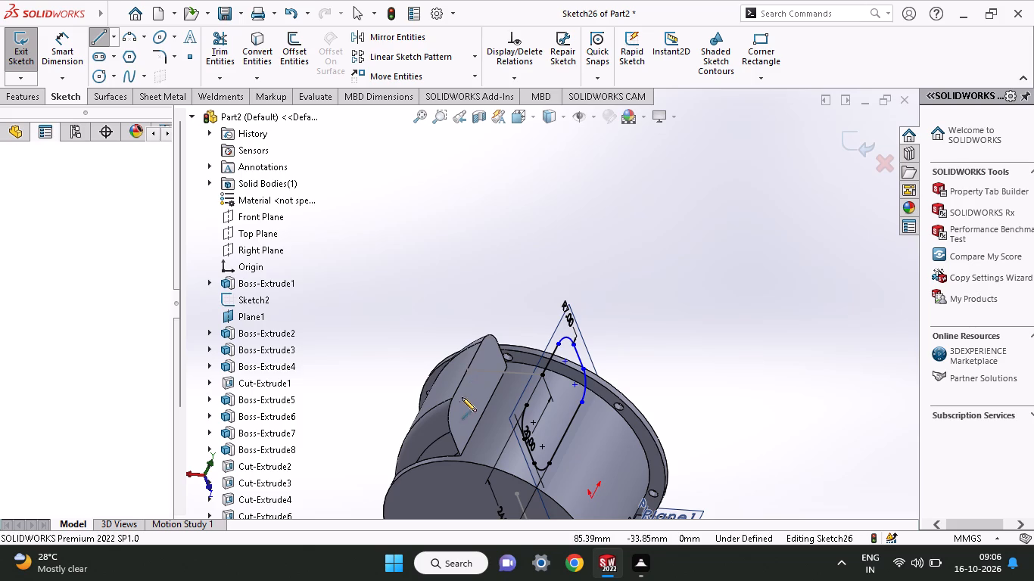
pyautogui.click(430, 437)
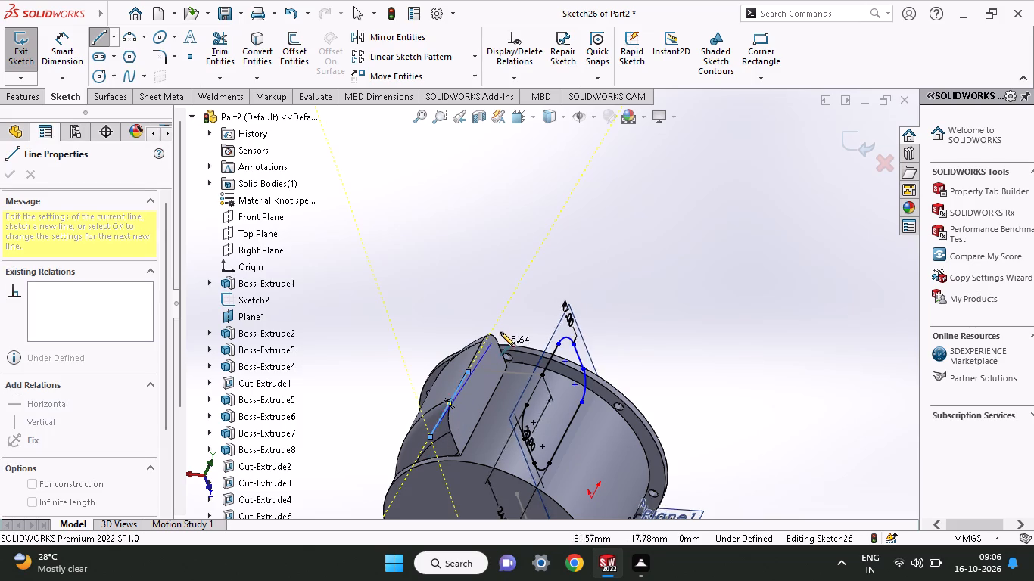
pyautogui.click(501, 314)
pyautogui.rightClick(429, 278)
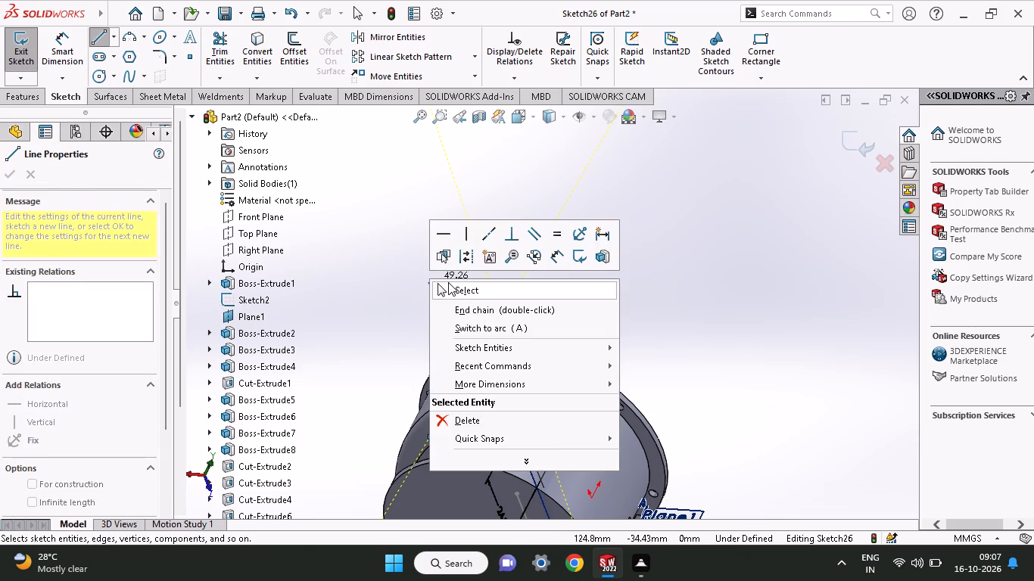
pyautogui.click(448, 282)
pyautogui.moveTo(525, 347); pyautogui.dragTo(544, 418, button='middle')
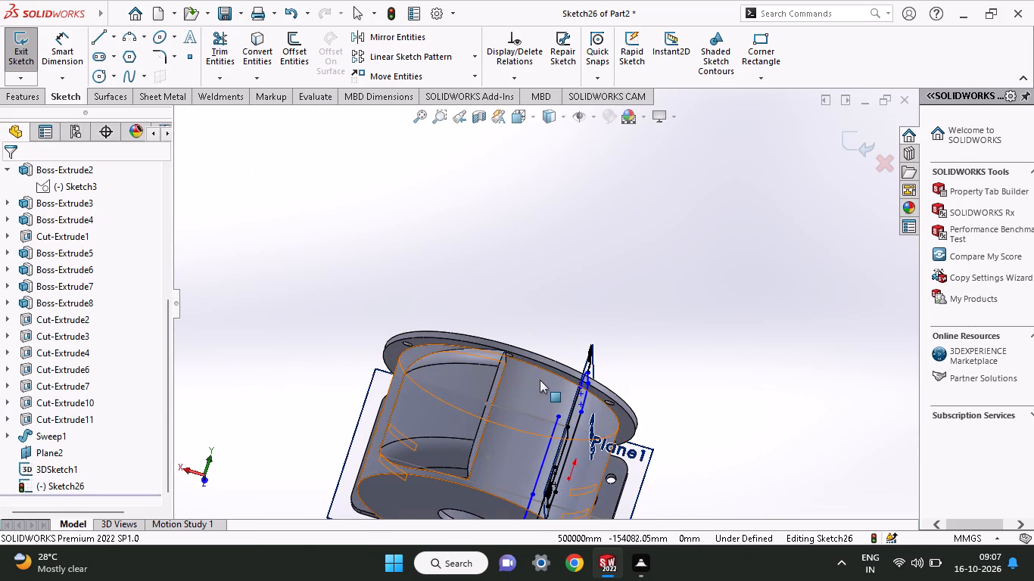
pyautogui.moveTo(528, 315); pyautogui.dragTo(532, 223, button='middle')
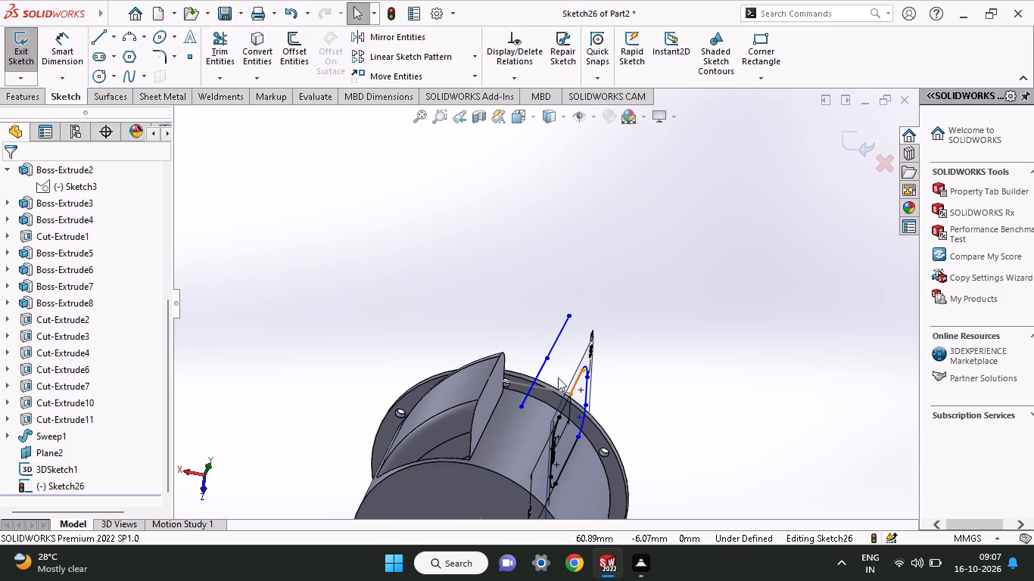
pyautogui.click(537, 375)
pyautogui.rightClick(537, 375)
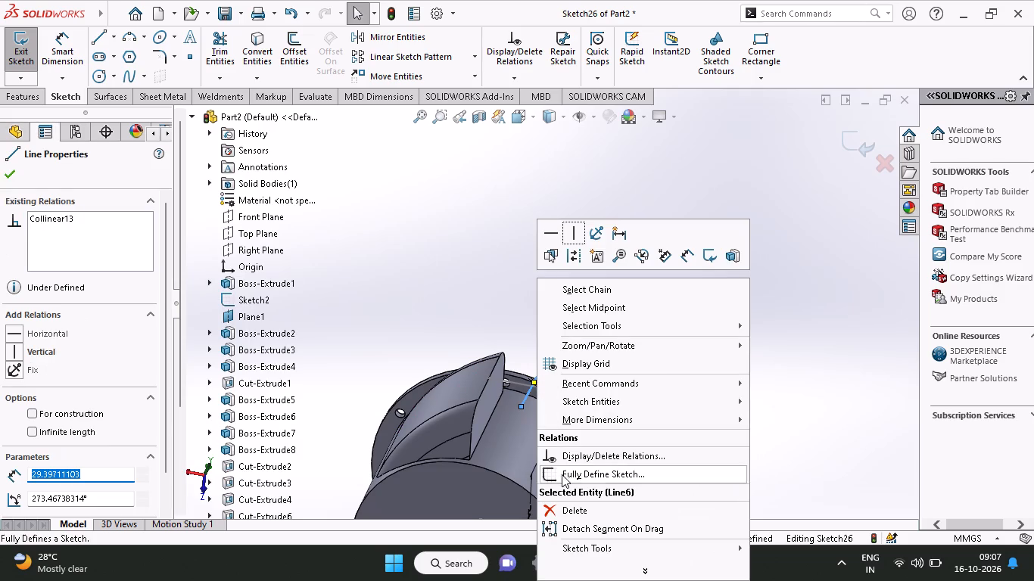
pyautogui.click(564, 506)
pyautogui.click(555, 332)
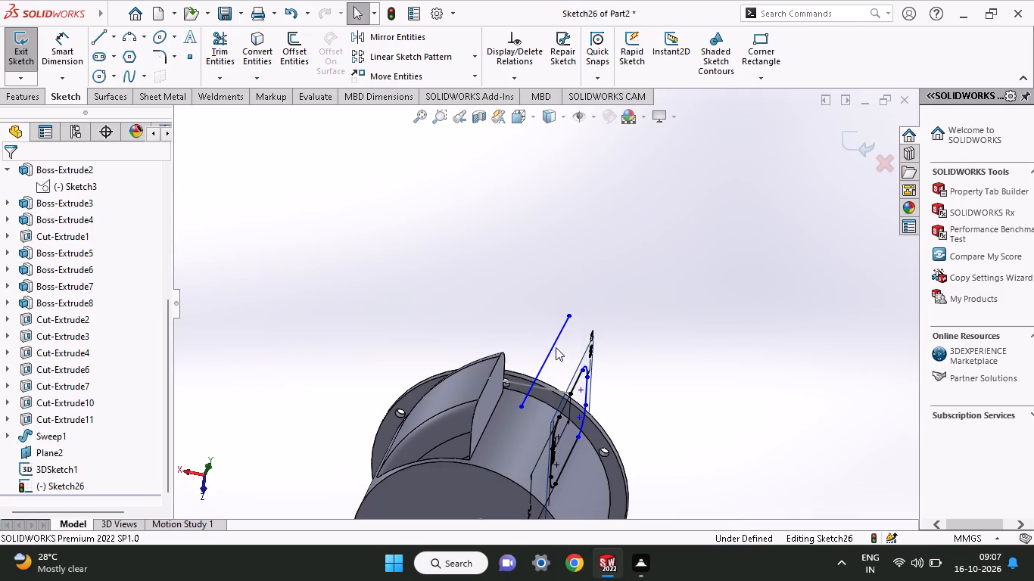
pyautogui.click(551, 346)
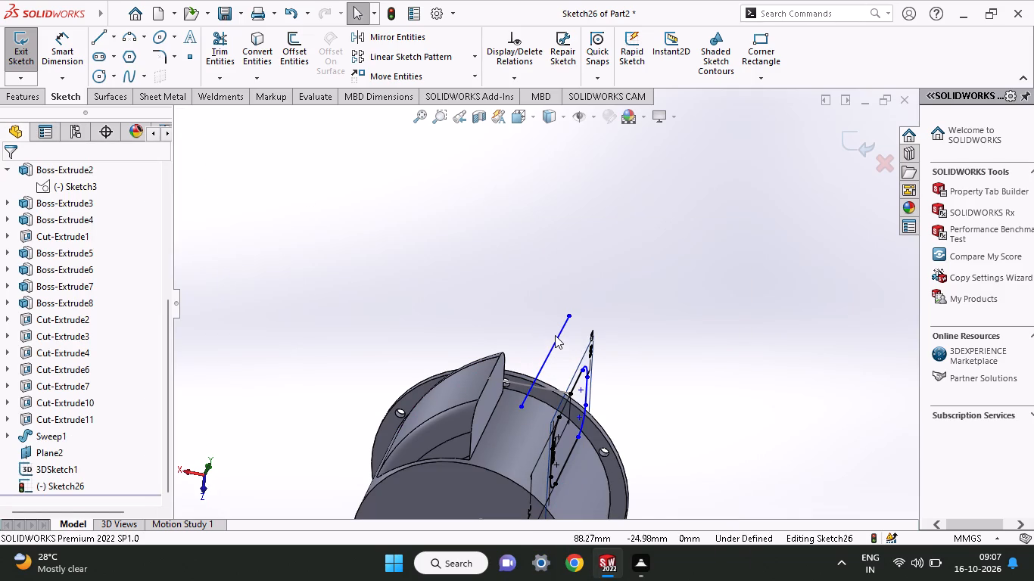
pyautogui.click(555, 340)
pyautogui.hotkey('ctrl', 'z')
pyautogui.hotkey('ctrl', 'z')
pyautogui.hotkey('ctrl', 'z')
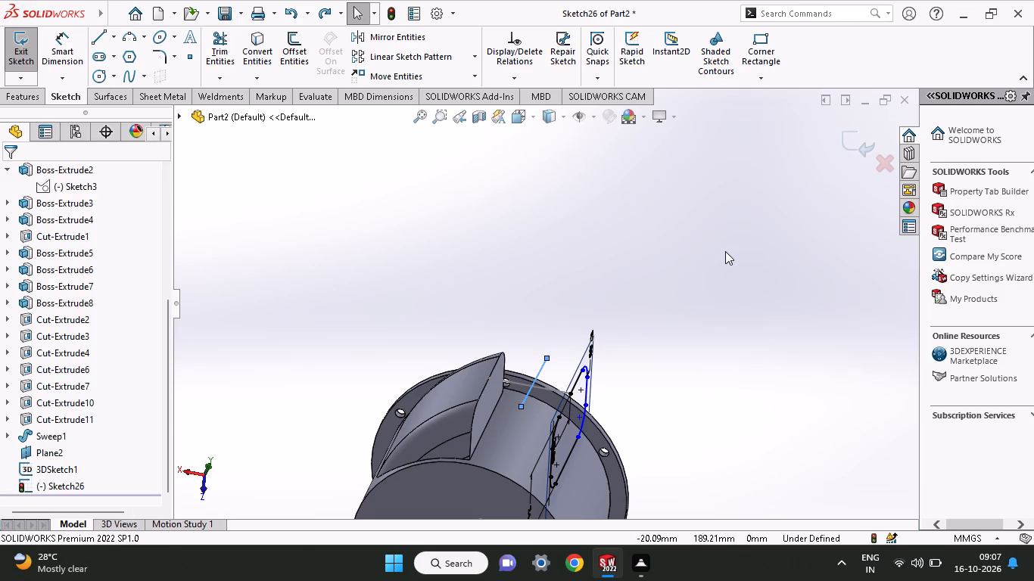
# Exit the rounded rectangular profile sketch.
pyautogui.moveTo(707, 408); pyautogui.dragTo(557, 379, button='middle')
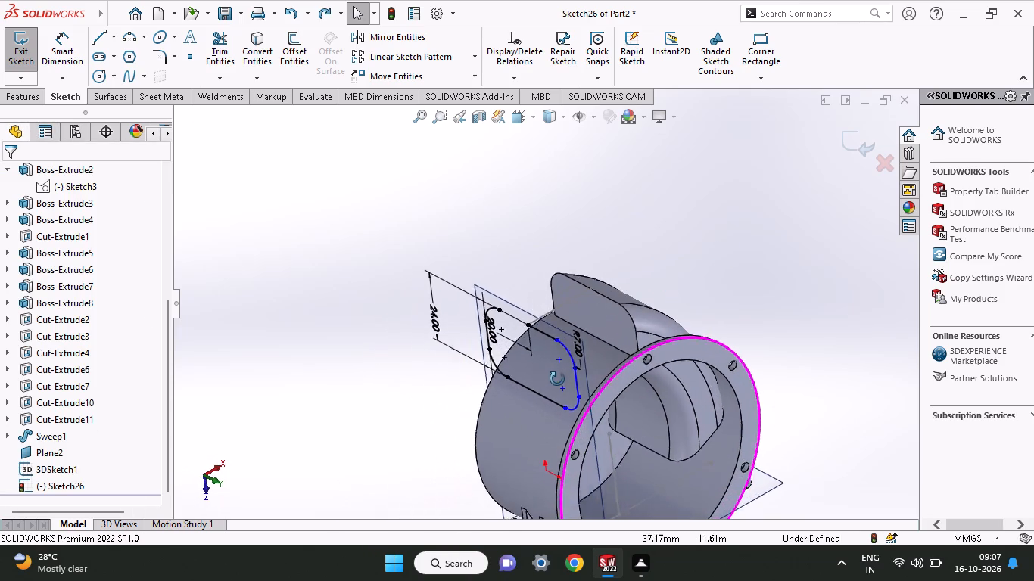
pyautogui.moveTo(557, 379); pyautogui.dragTo(555, 381, button='middle')
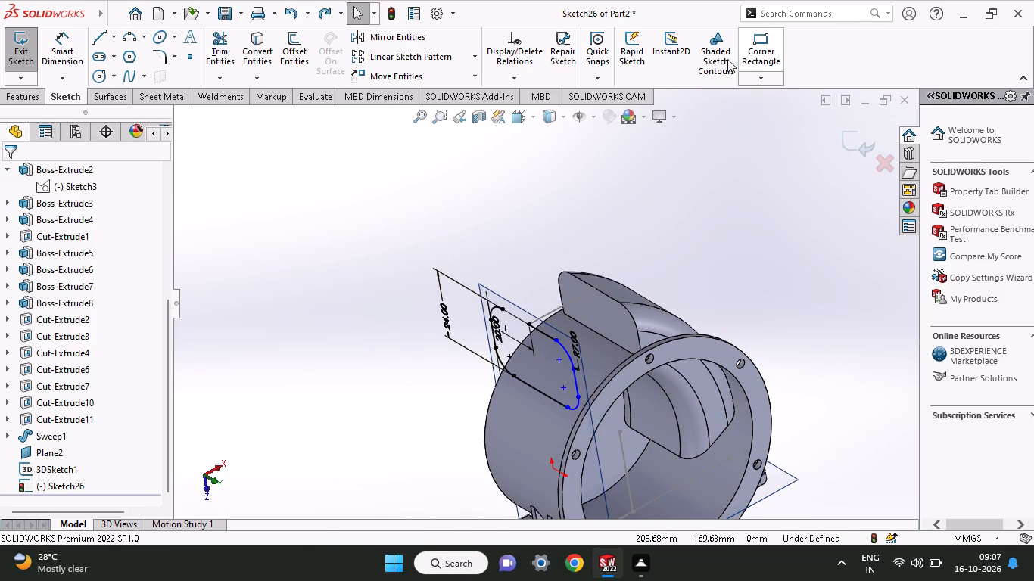
pyautogui.click(14, 94)
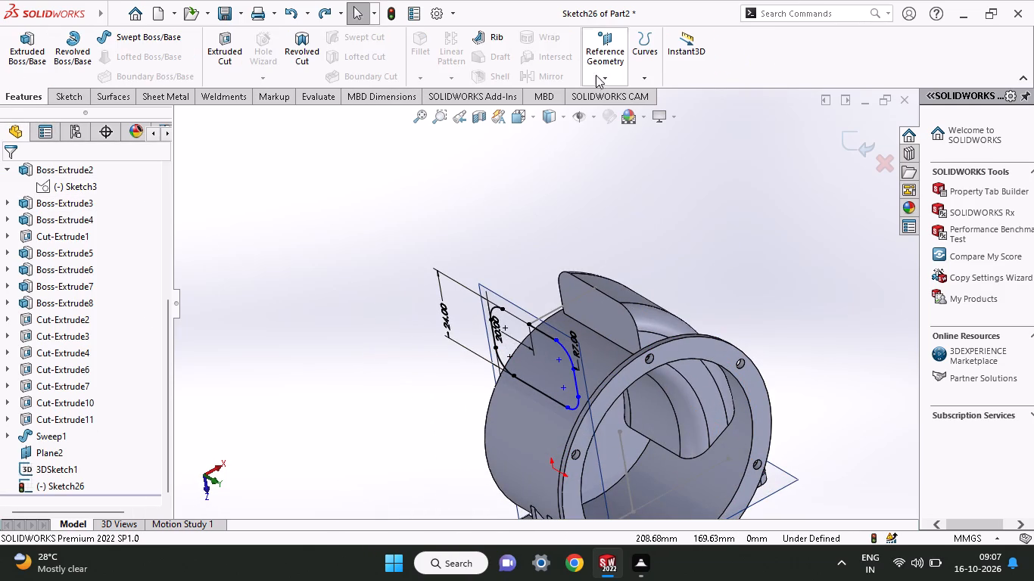
pyautogui.click(609, 76)
pyautogui.rightClick(654, 211)
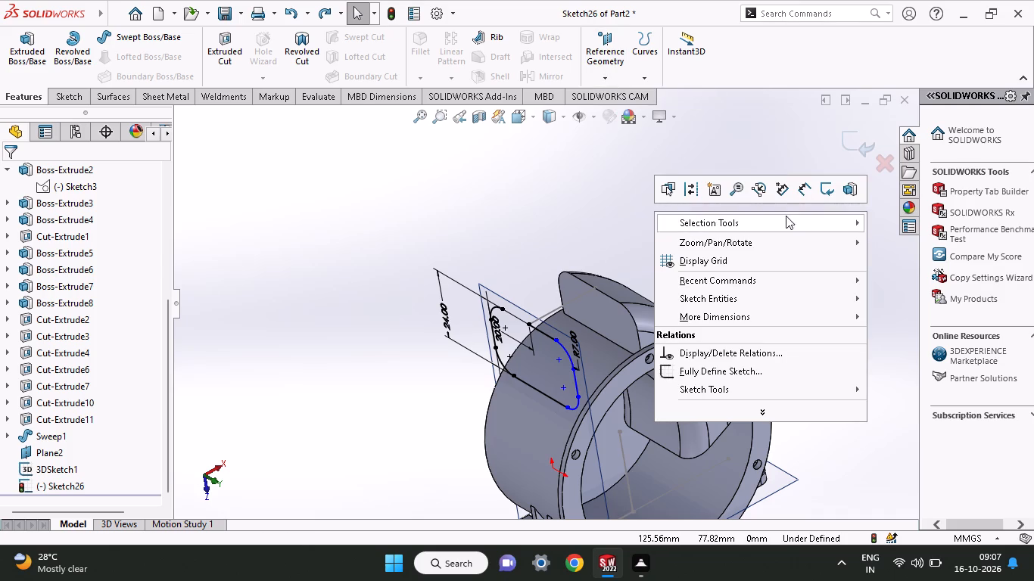
pyautogui.click(824, 194)
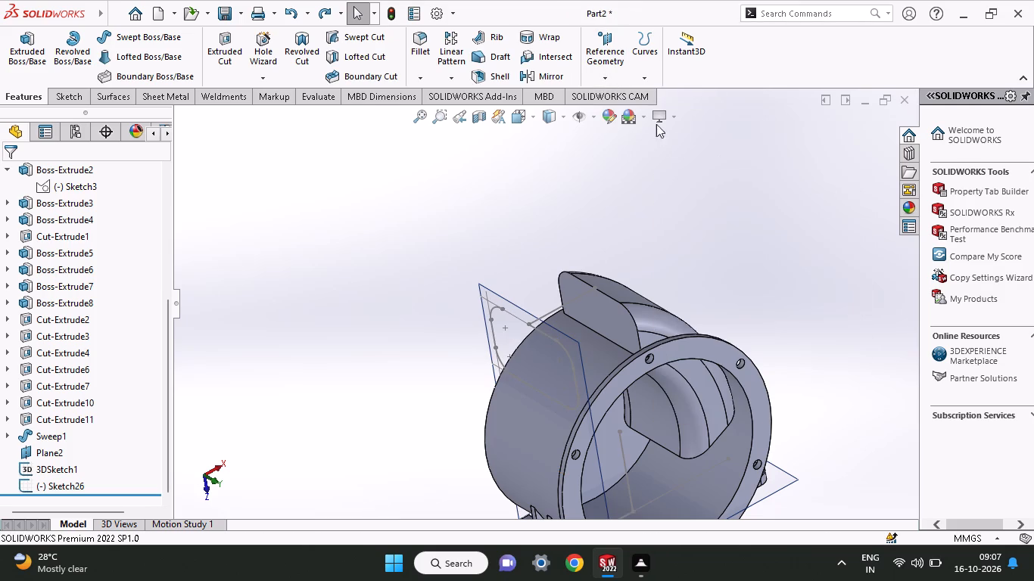
# Create a reference plane offset 42 mm (67-25) from Plane2, with the offset flipped away from the swept outlet.
pyautogui.click(595, 59)
pyautogui.click(627, 104)
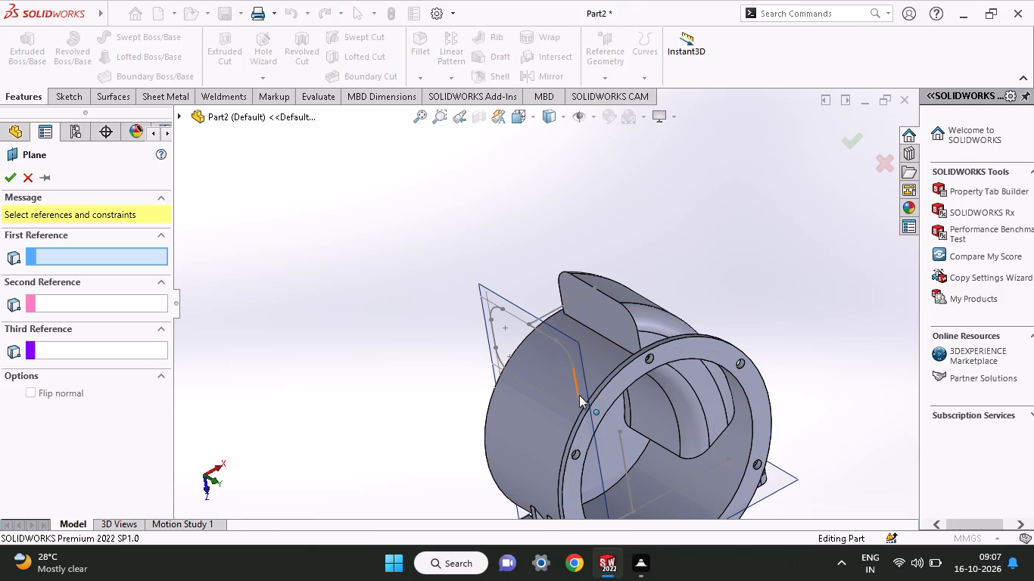
pyautogui.click(581, 374)
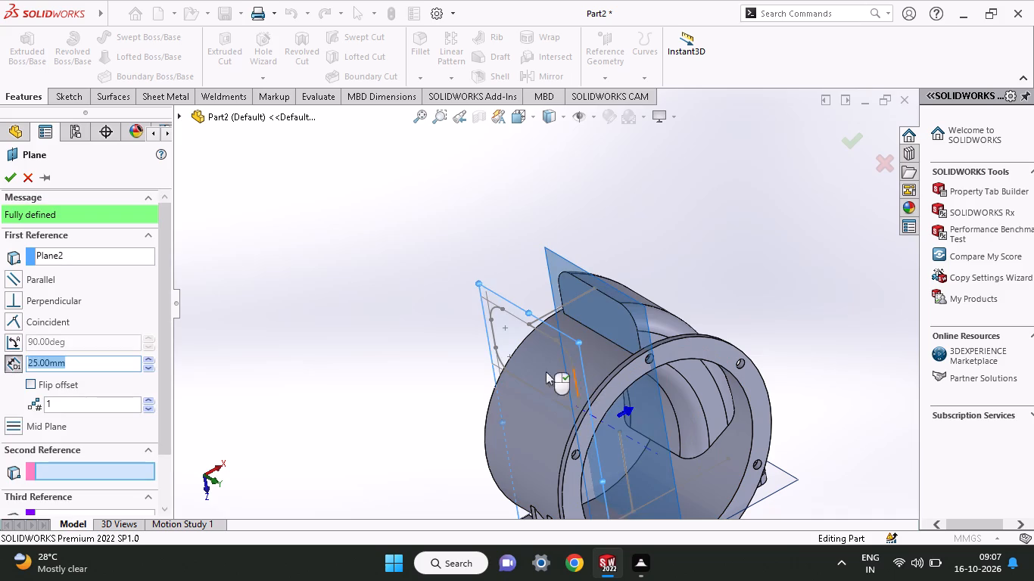
pyautogui.click(31, 387)
pyautogui.moveTo(70, 359); pyautogui.dragTo(0, 359)
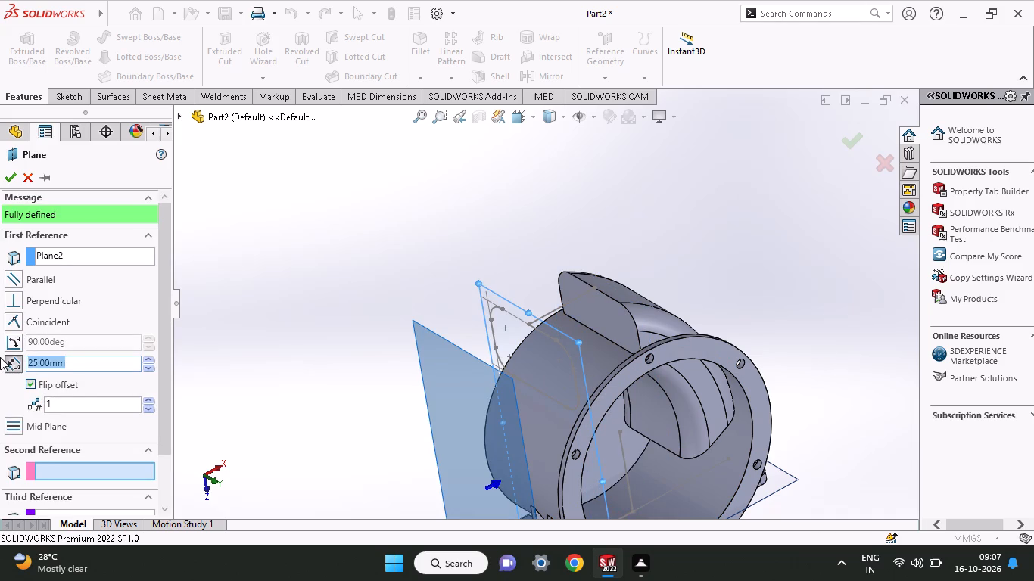
pyautogui.write('67-25')
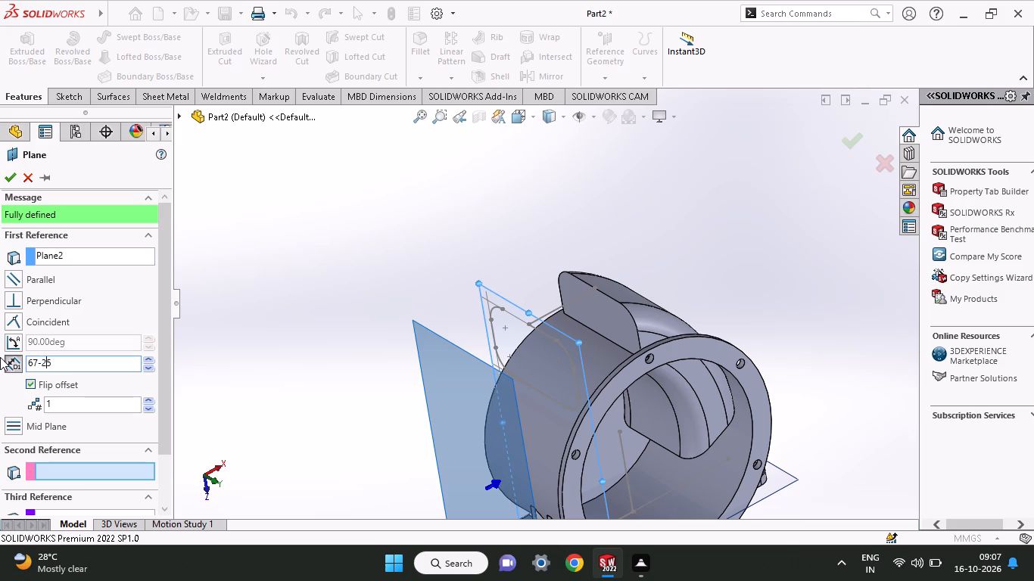
pyautogui.press('Return')
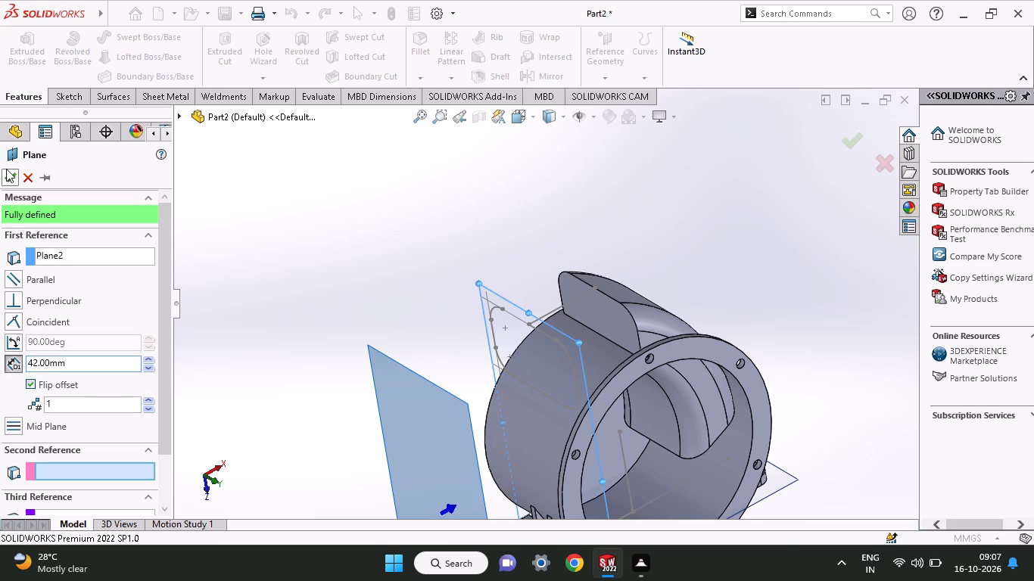
pyautogui.click(6, 169)
# Start a new sketch on the swept outlet's flat end face.
pyautogui.moveTo(322, 295); pyautogui.dragTo(401, 196, button='middle')
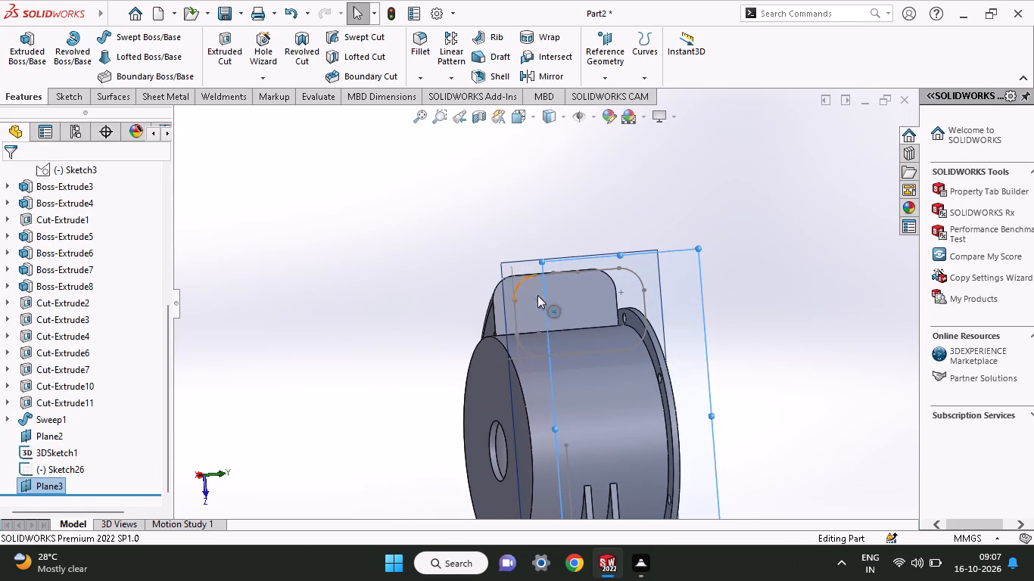
pyautogui.click(572, 306)
pyautogui.click(642, 262)
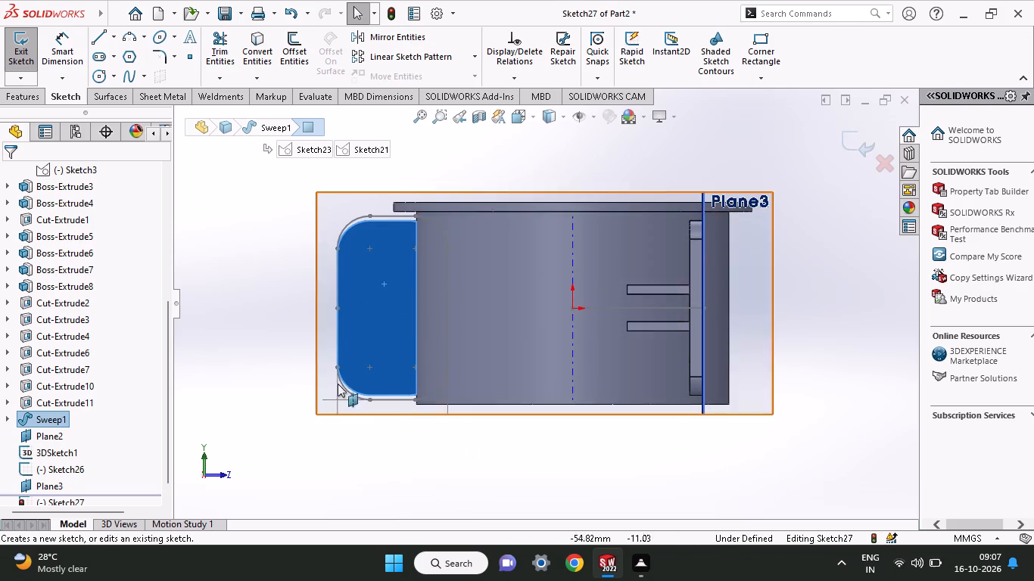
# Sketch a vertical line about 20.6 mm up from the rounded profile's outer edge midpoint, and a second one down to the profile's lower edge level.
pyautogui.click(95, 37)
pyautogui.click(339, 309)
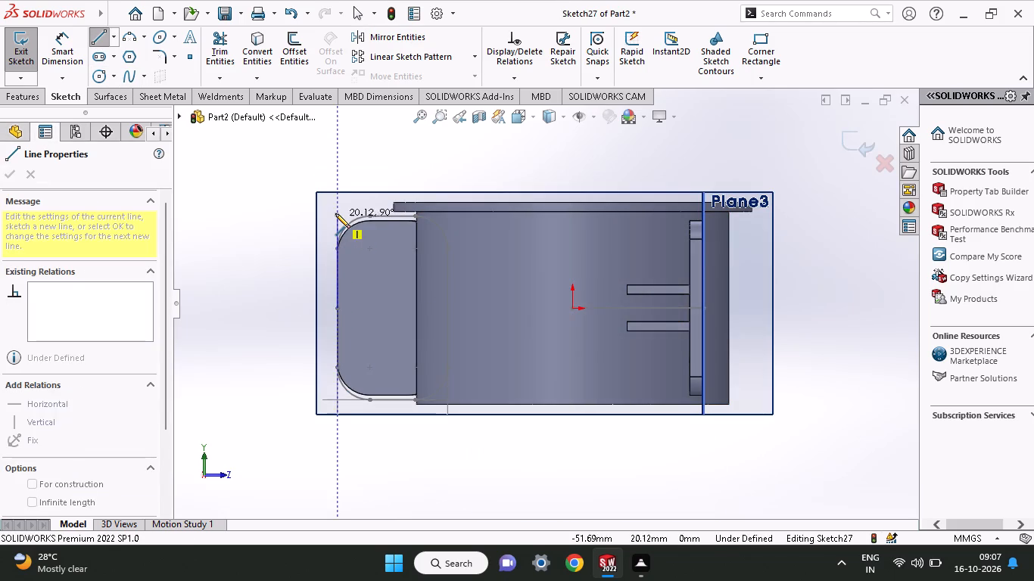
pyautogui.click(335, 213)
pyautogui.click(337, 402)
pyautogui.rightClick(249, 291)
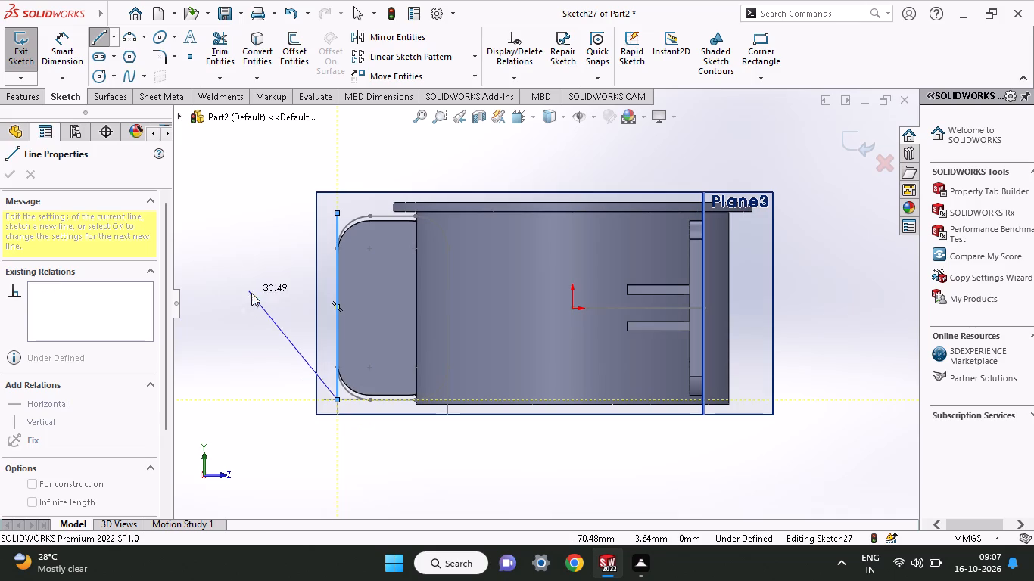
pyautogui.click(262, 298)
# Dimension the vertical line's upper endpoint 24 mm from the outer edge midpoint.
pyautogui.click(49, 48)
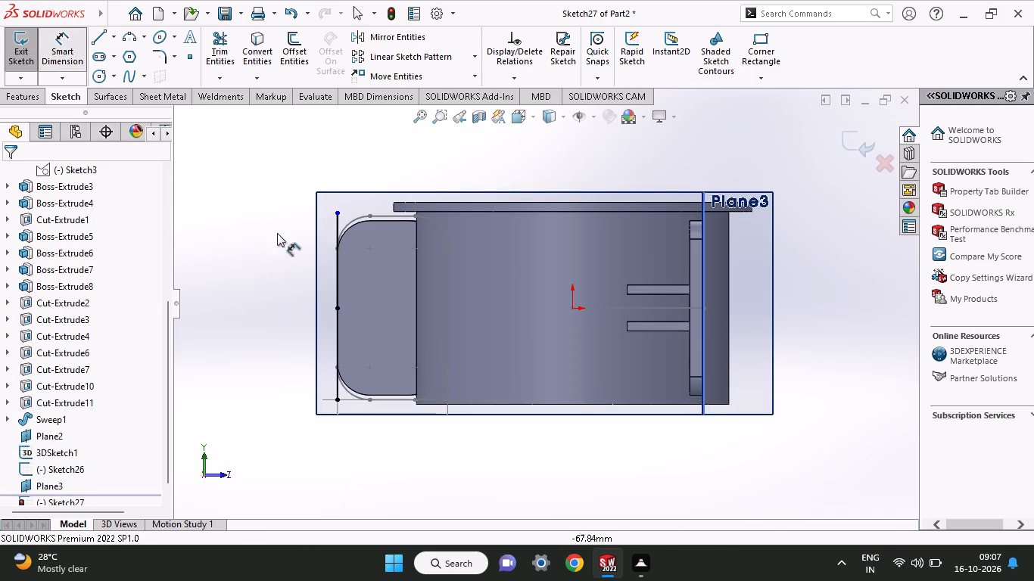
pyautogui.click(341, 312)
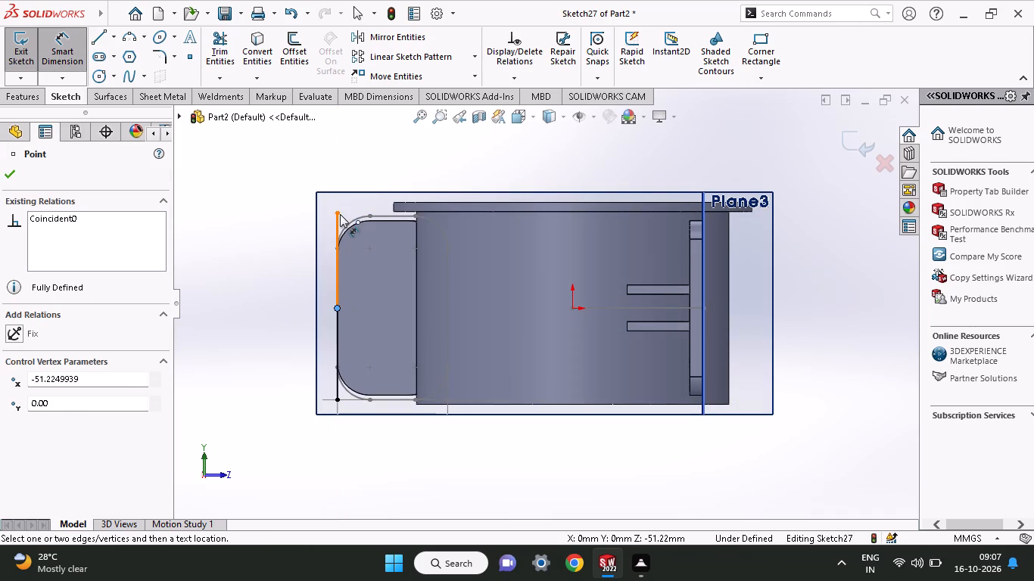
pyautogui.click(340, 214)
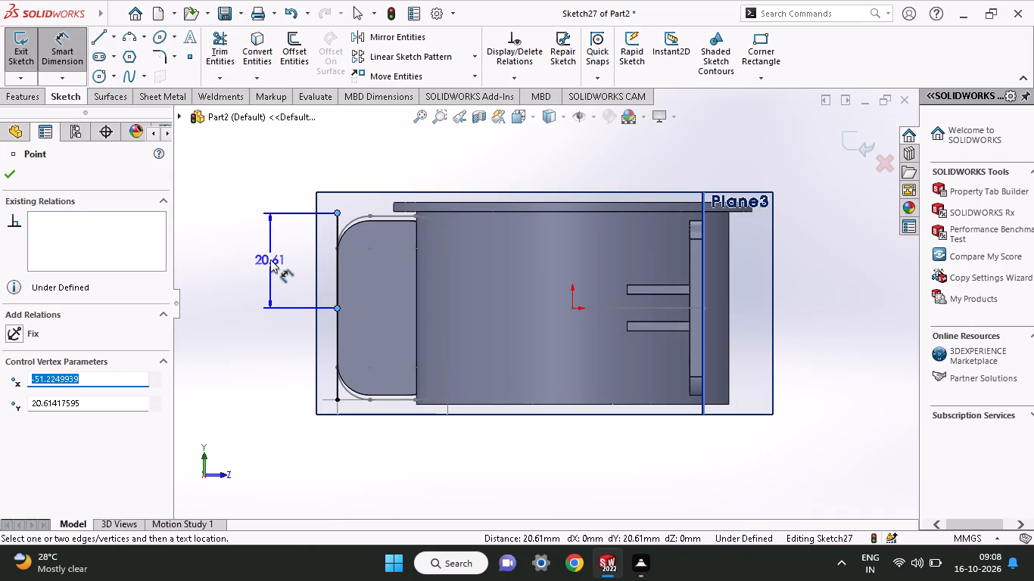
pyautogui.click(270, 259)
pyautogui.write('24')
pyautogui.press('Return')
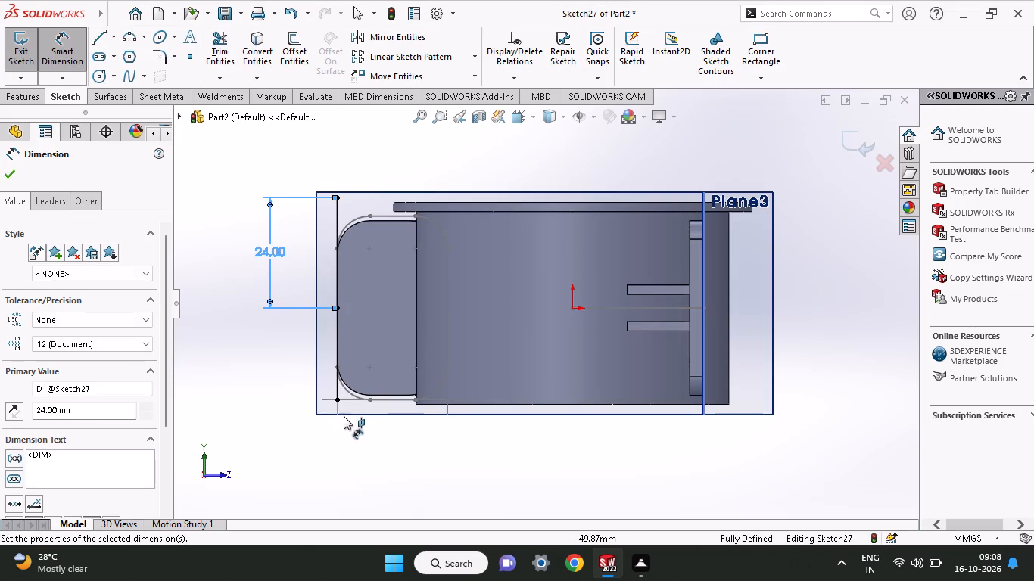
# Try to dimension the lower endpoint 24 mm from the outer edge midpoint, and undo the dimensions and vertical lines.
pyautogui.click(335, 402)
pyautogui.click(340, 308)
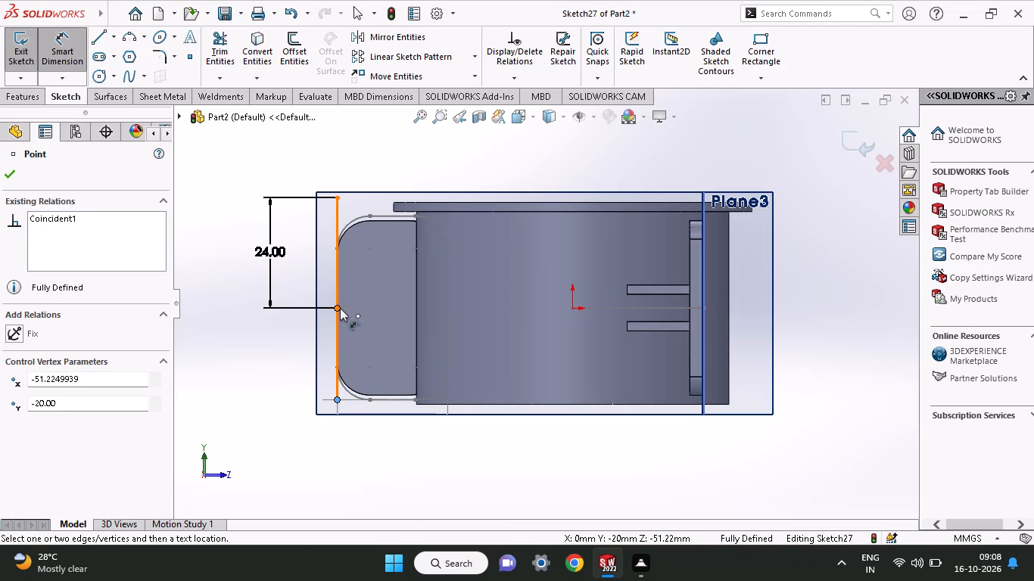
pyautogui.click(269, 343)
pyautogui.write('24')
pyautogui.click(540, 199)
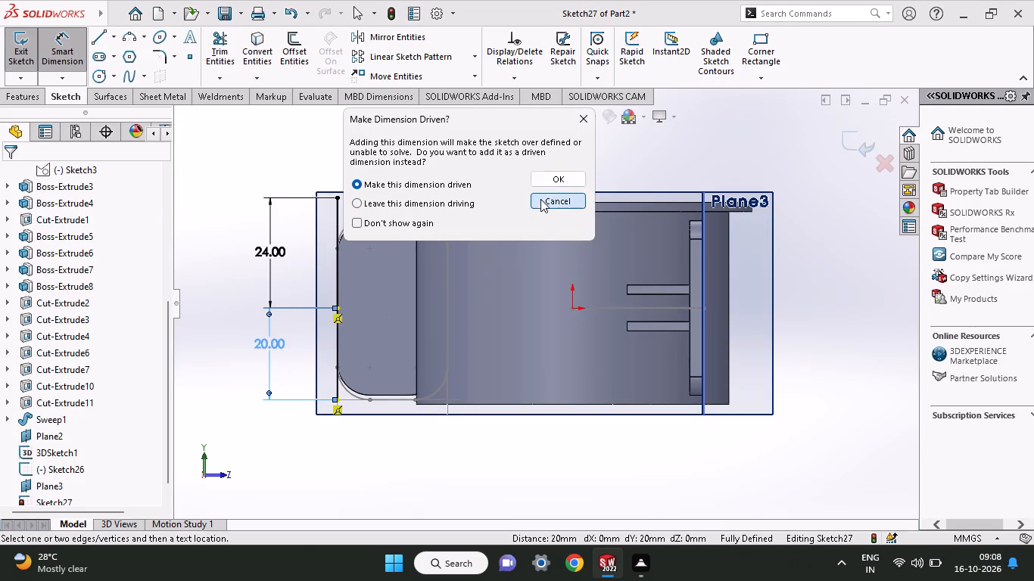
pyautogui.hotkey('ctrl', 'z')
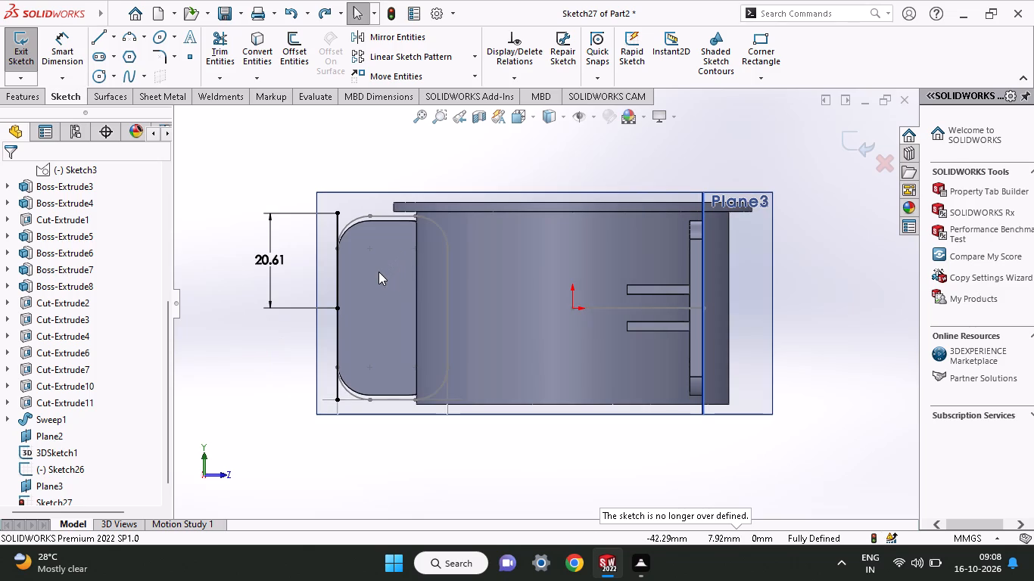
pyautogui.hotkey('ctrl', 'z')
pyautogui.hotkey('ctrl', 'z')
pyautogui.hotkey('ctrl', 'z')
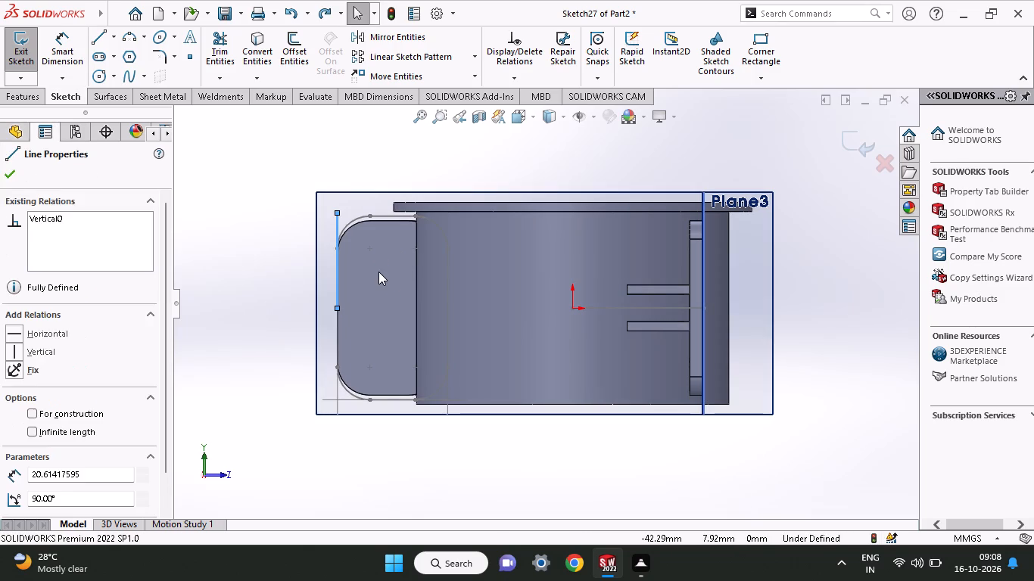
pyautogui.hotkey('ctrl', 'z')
# Sketch a vertical line up from the rounded profile's outer edge midpoint, and a second one ending about 18 mm below that midpoint.
pyautogui.click(104, 38)
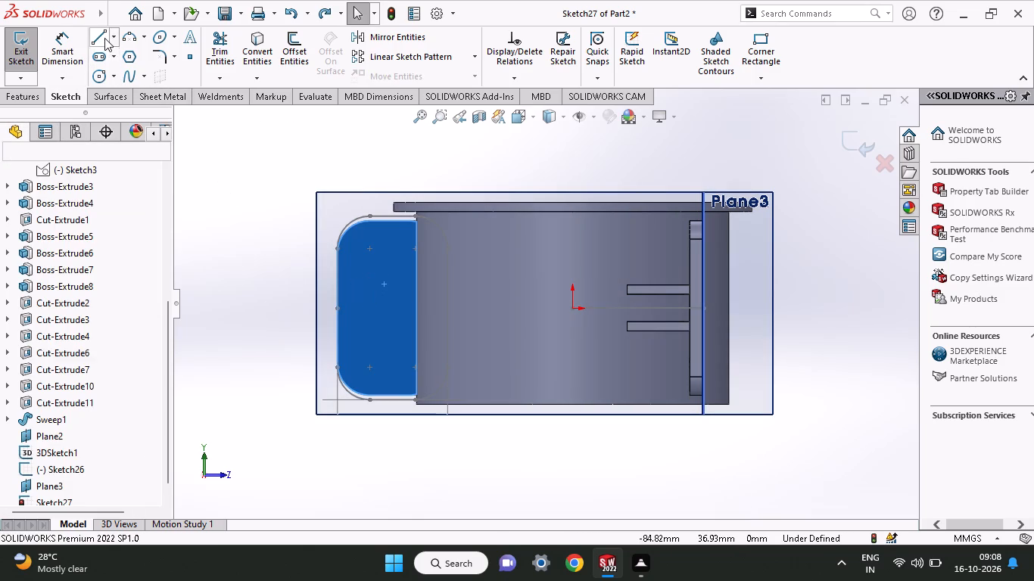
pyautogui.click(336, 309)
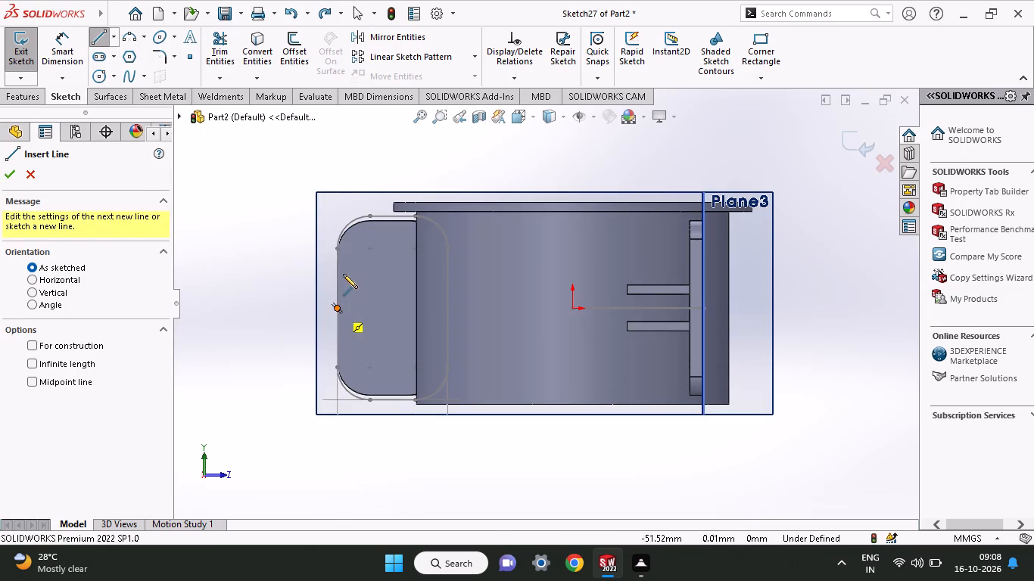
pyautogui.click(338, 222)
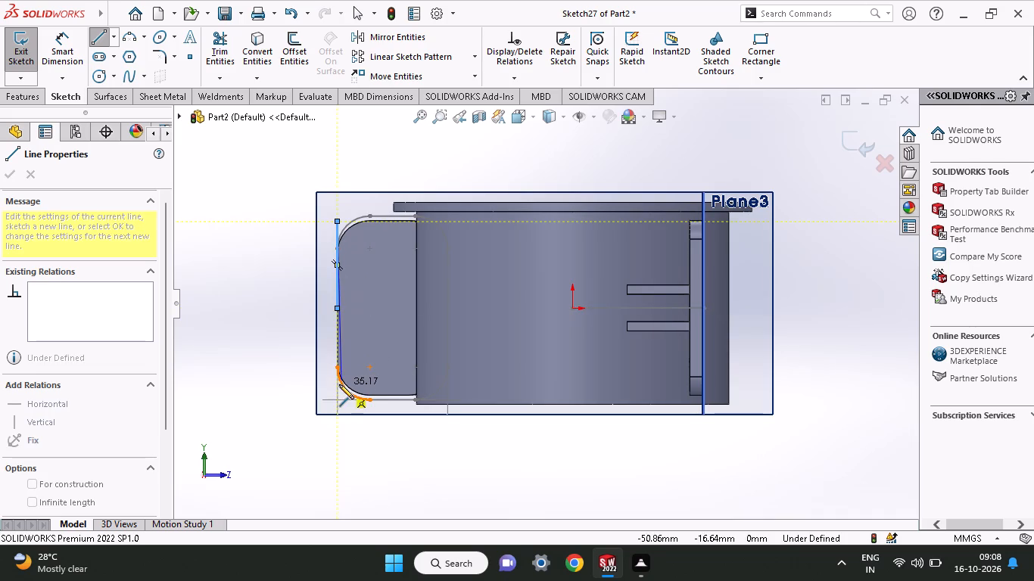
pyautogui.click(336, 390)
pyautogui.rightClick(276, 287)
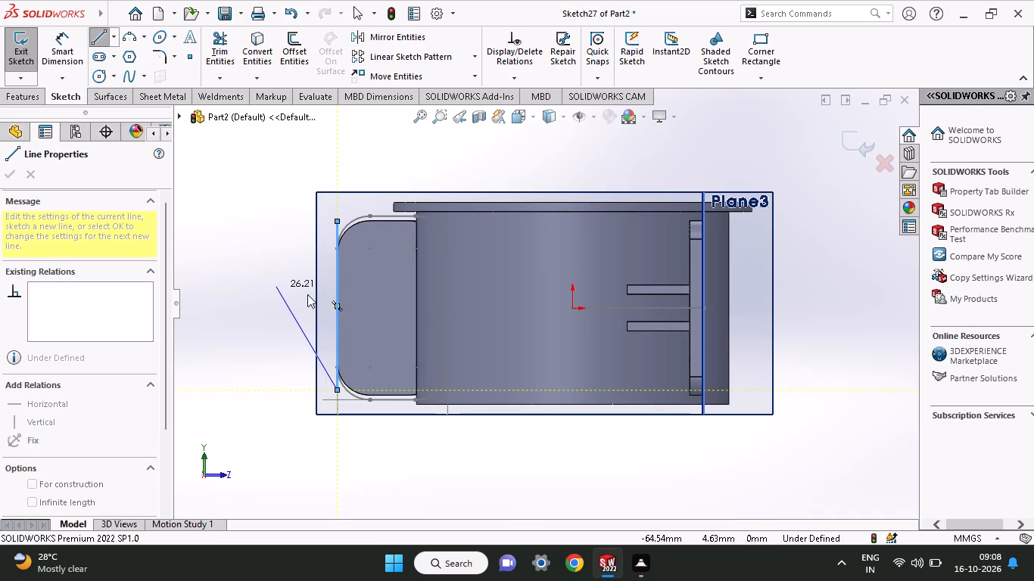
pyautogui.click(307, 294)
# Dimension the lower and upper endpoints of the vertical lines each 24 mm from the outer edge midpoint.
pyautogui.click(66, 40)
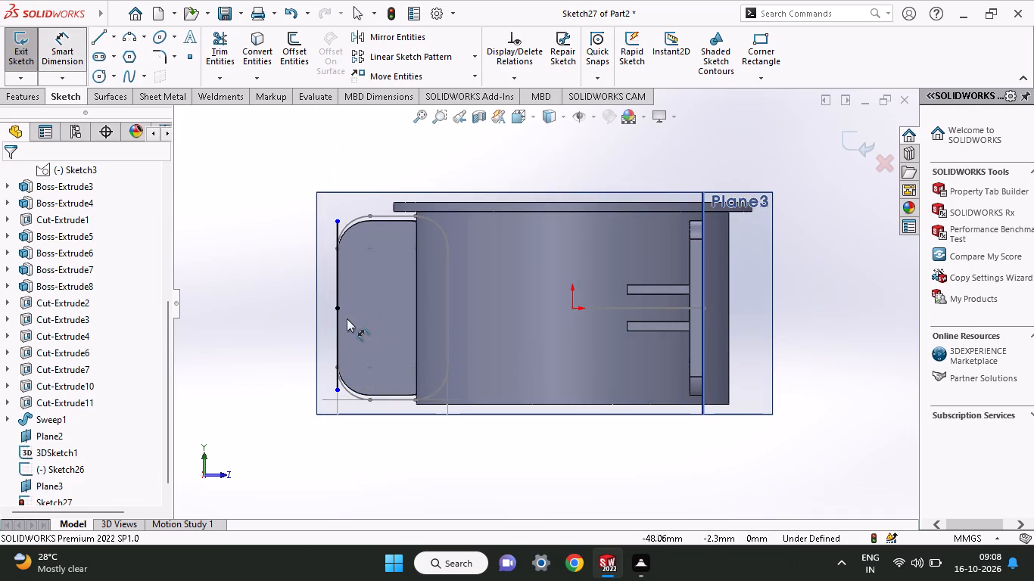
pyautogui.click(339, 309)
pyautogui.click(338, 393)
pyautogui.click(282, 337)
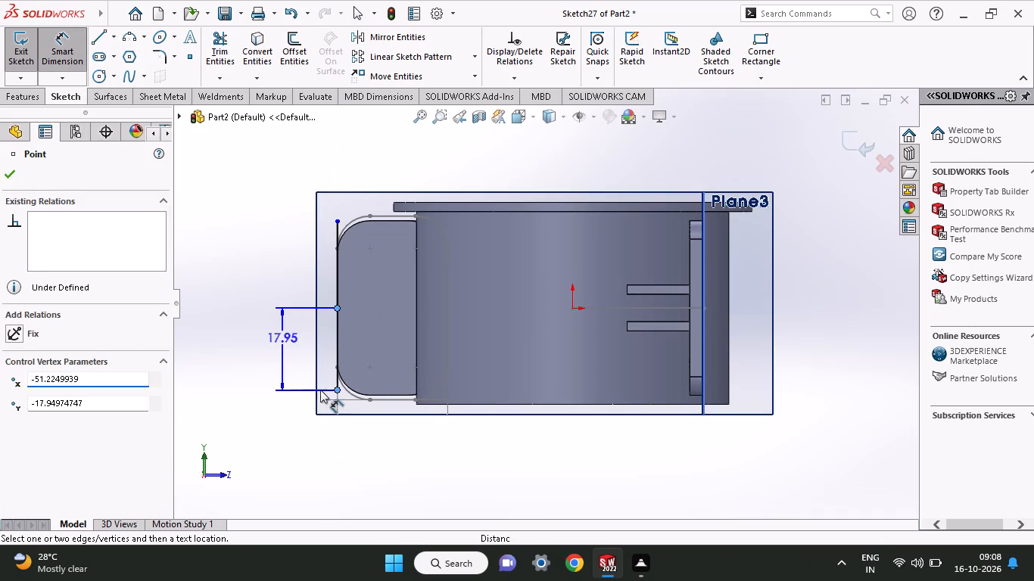
pyautogui.write('24')
pyautogui.press('Return')
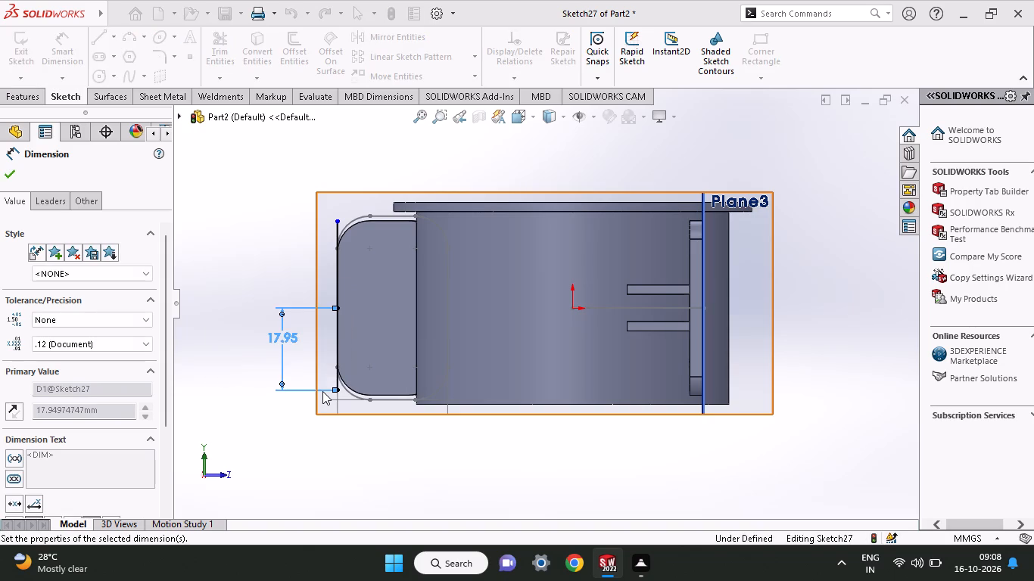
pyautogui.click(340, 309)
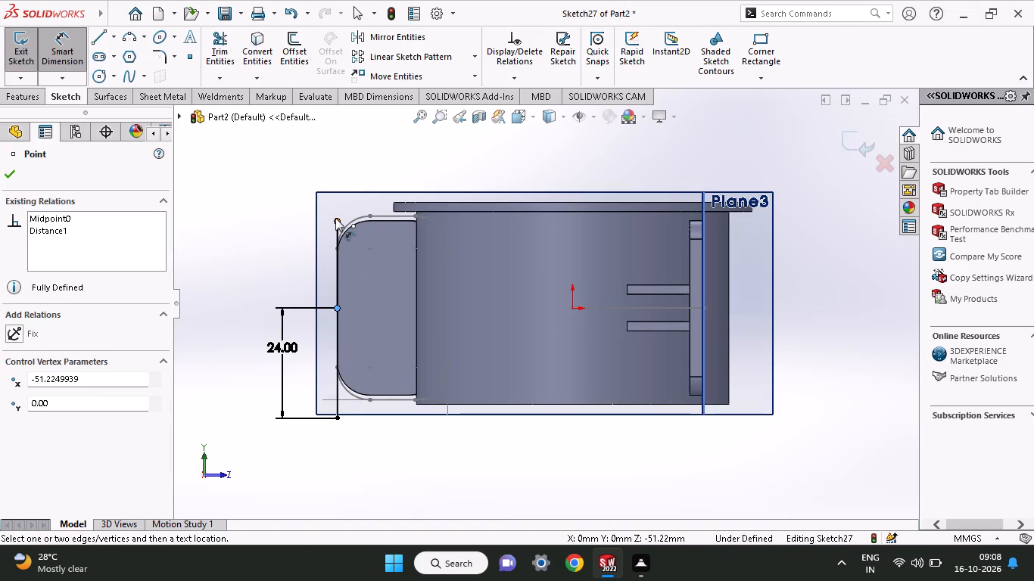
pyautogui.click(335, 218)
pyautogui.moveTo(301, 223); pyautogui.dragTo(306, 234)
pyautogui.write('24')
pyautogui.press('Return')
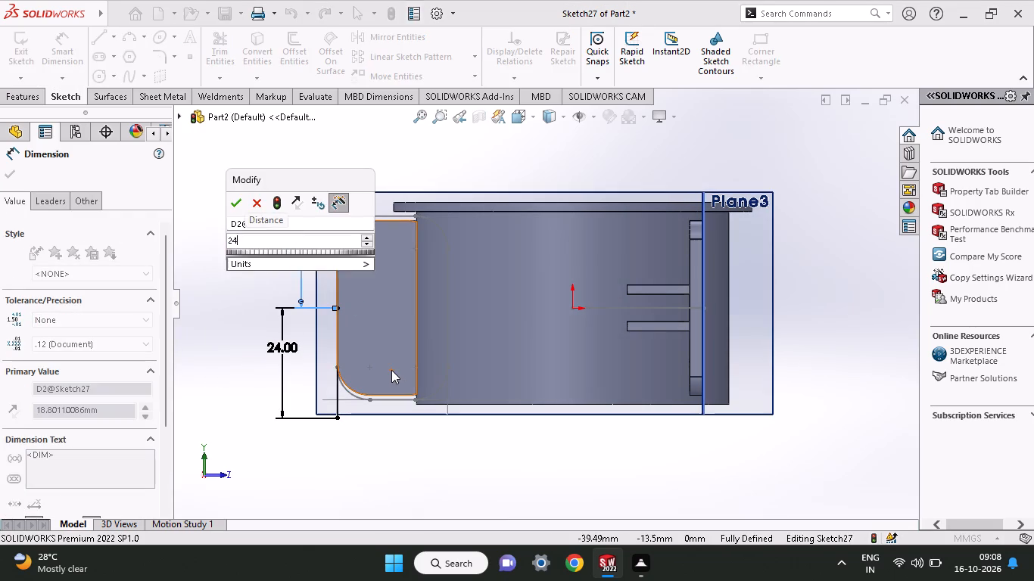
# Sketch three lines joining the upper and lower endpoints into a closed rectangle about 15.7 mm wide over the outlet's end face.
pyautogui.click(59, 91)
pyautogui.click(103, 35)
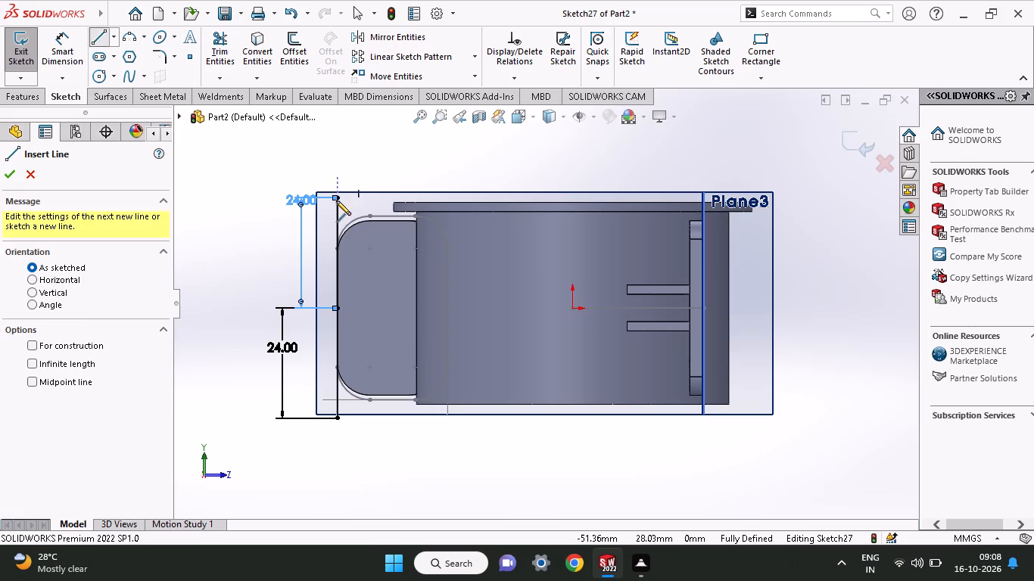
pyautogui.click(338, 197)
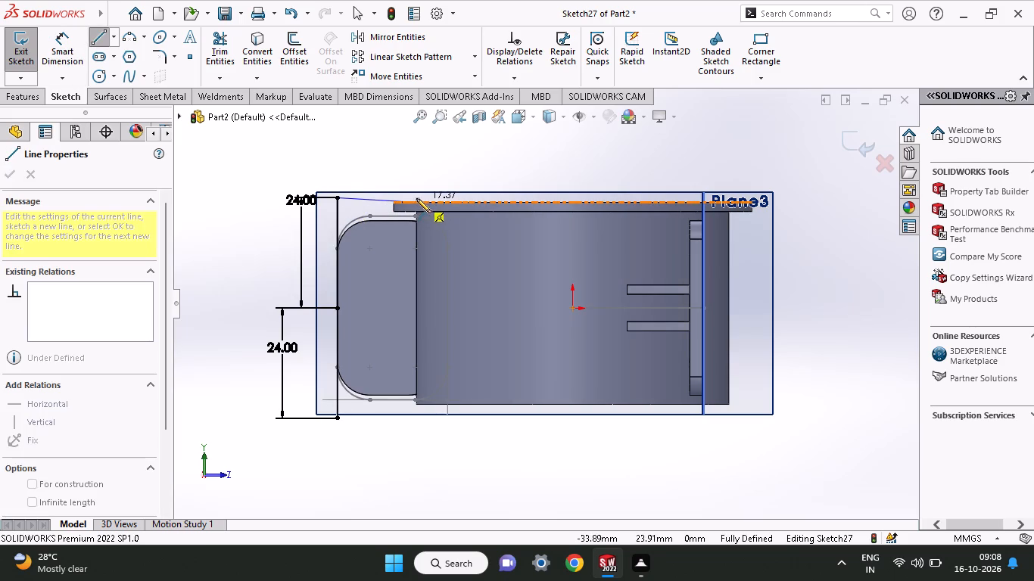
pyautogui.click(410, 195)
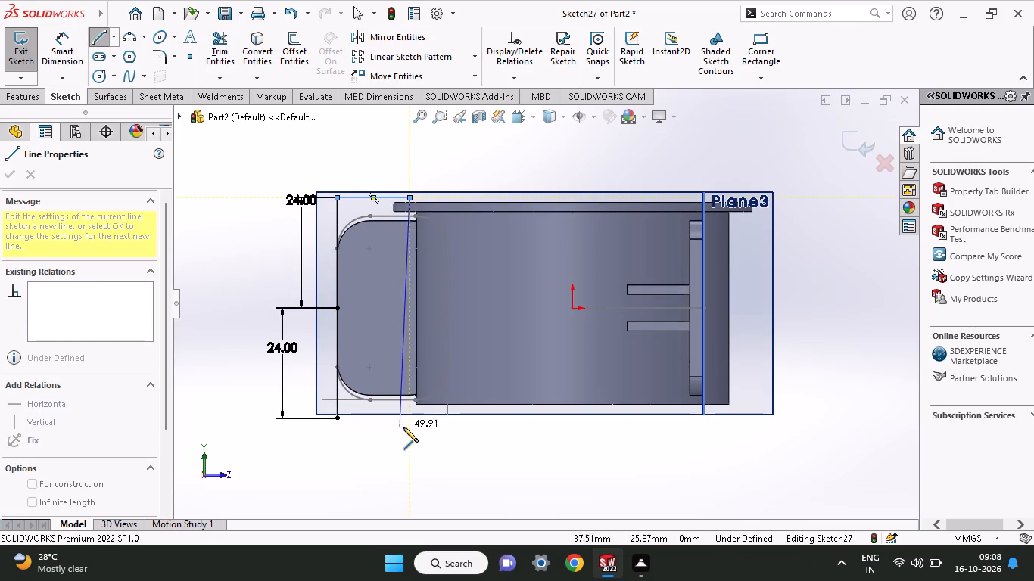
pyautogui.click(413, 417)
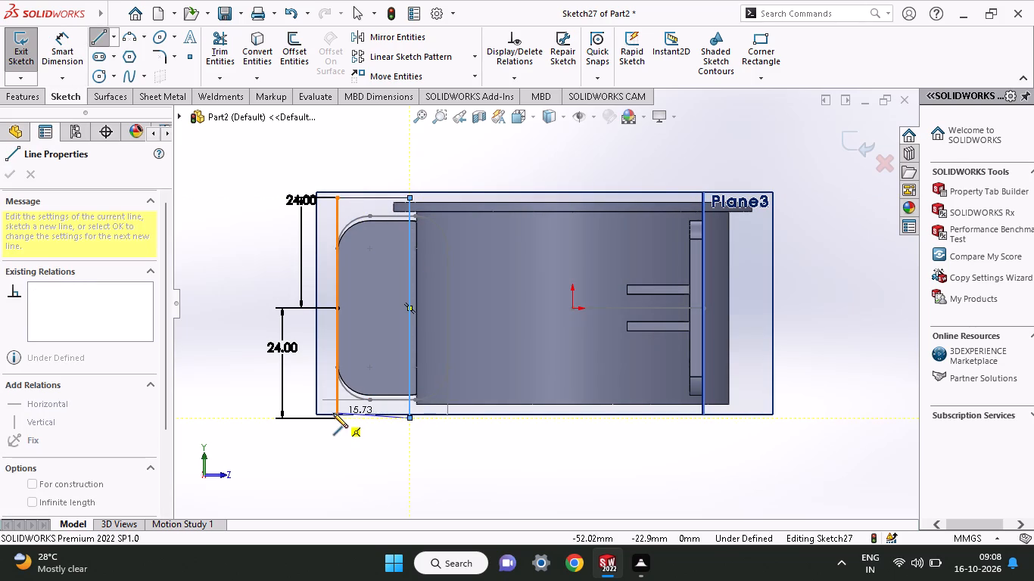
pyautogui.click(334, 418)
pyautogui.rightClick(352, 440)
pyautogui.click(381, 443)
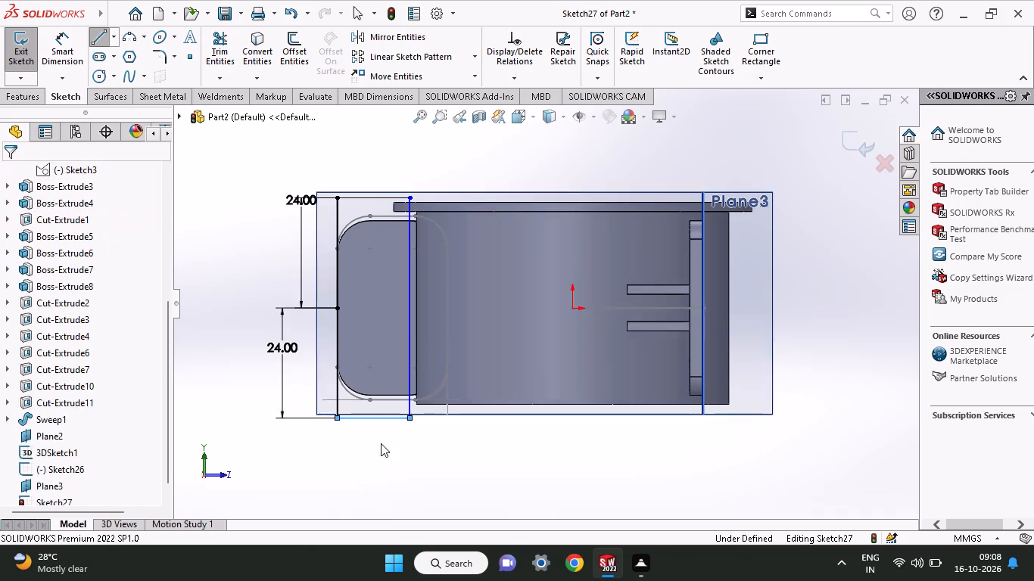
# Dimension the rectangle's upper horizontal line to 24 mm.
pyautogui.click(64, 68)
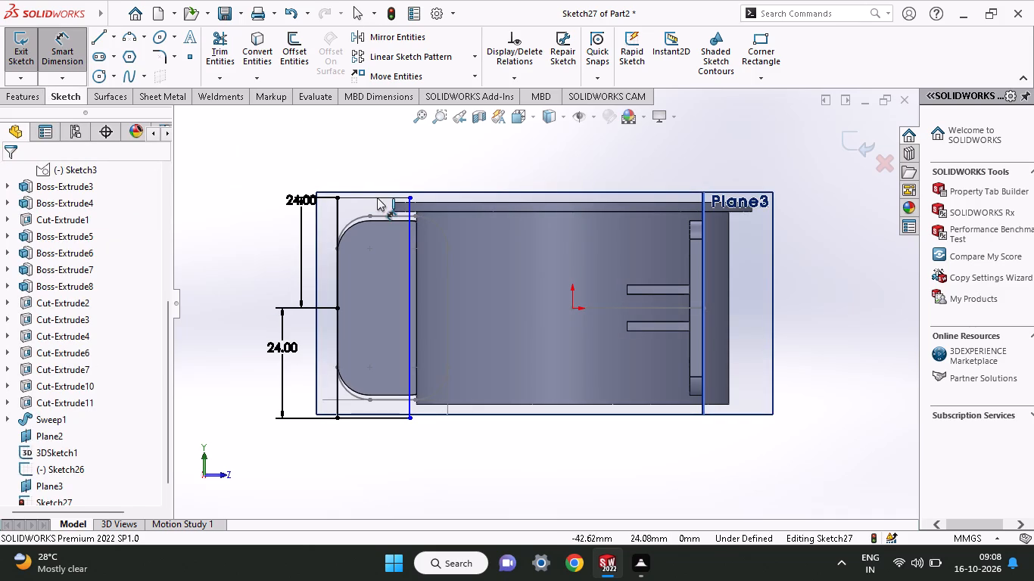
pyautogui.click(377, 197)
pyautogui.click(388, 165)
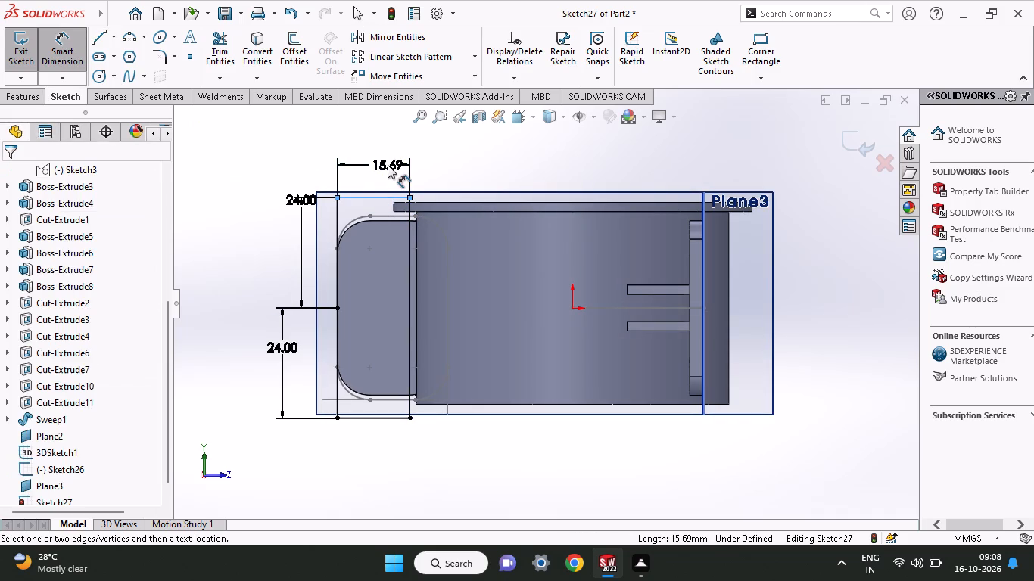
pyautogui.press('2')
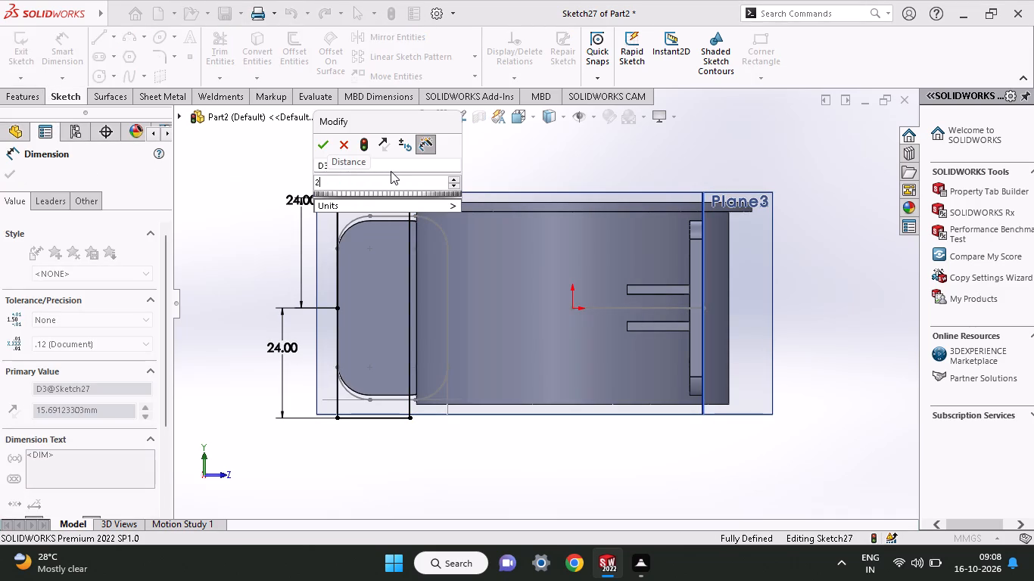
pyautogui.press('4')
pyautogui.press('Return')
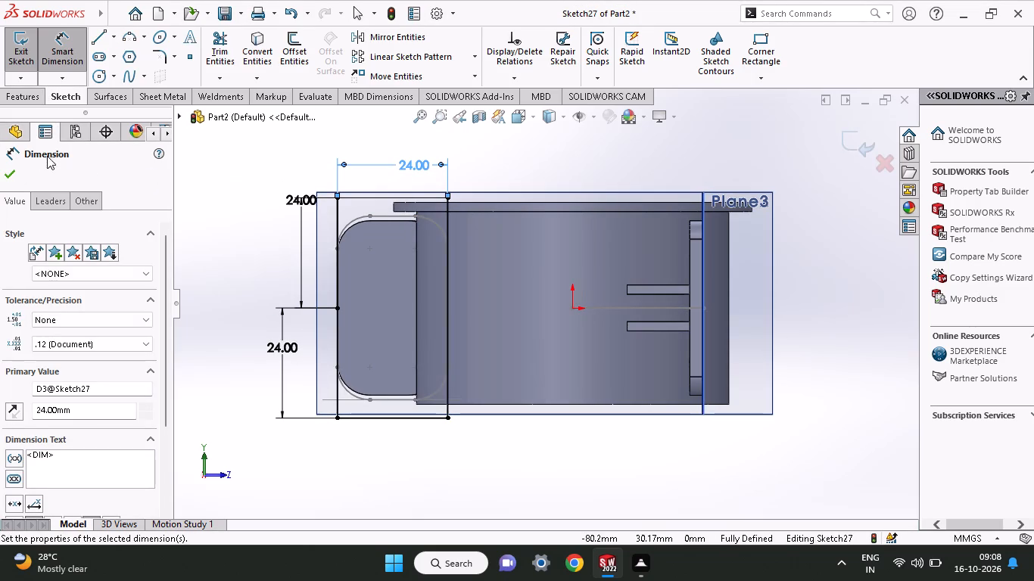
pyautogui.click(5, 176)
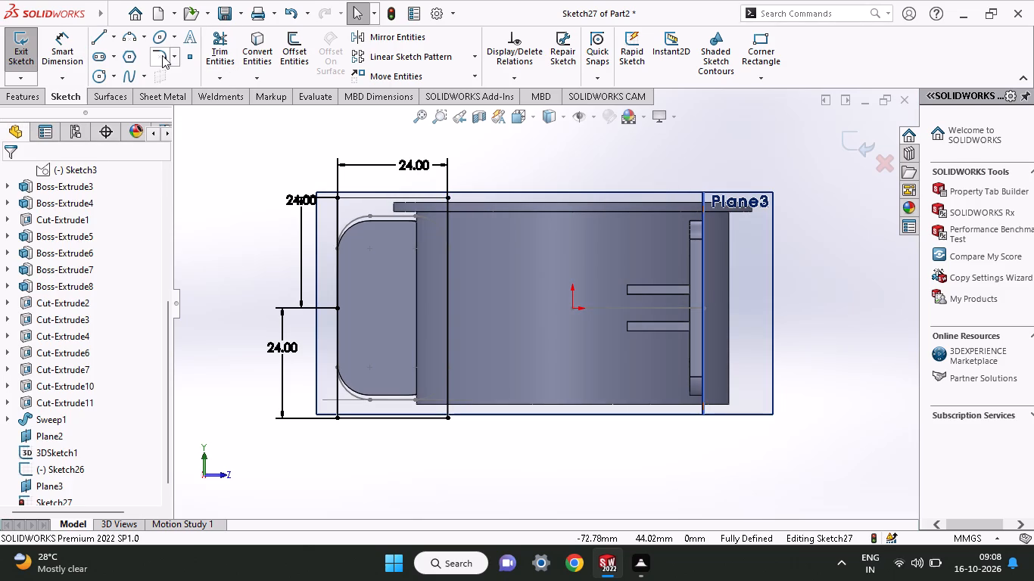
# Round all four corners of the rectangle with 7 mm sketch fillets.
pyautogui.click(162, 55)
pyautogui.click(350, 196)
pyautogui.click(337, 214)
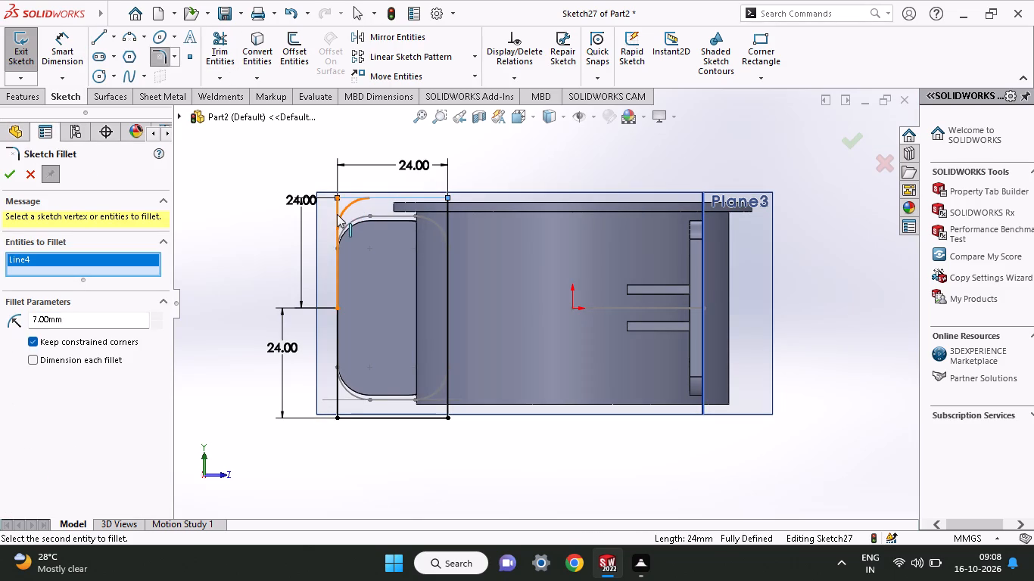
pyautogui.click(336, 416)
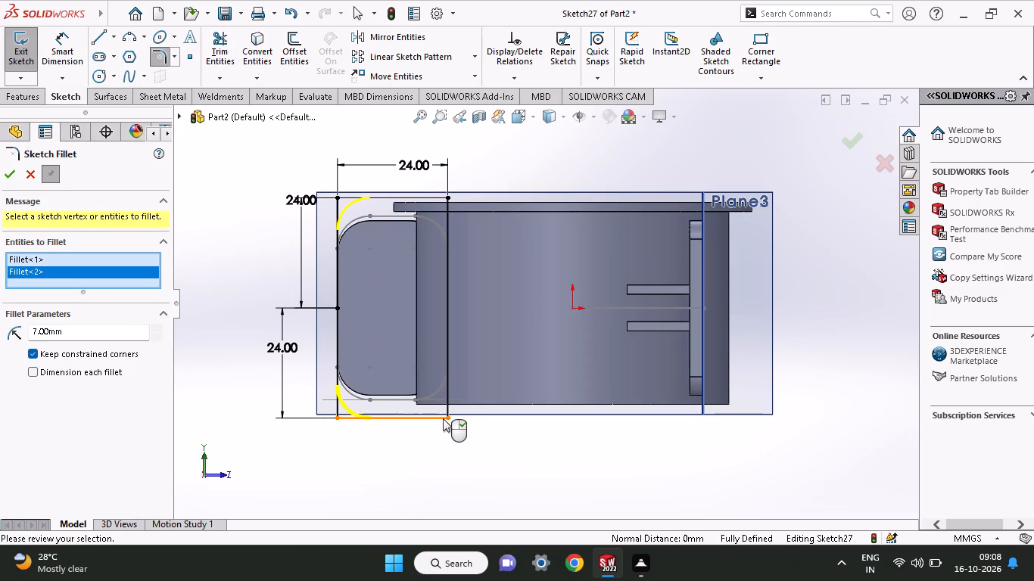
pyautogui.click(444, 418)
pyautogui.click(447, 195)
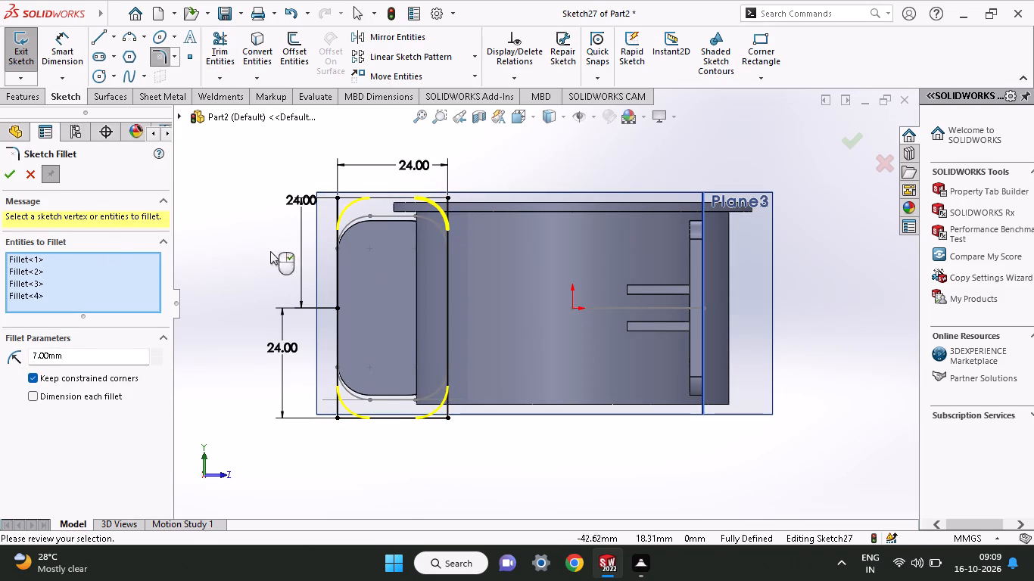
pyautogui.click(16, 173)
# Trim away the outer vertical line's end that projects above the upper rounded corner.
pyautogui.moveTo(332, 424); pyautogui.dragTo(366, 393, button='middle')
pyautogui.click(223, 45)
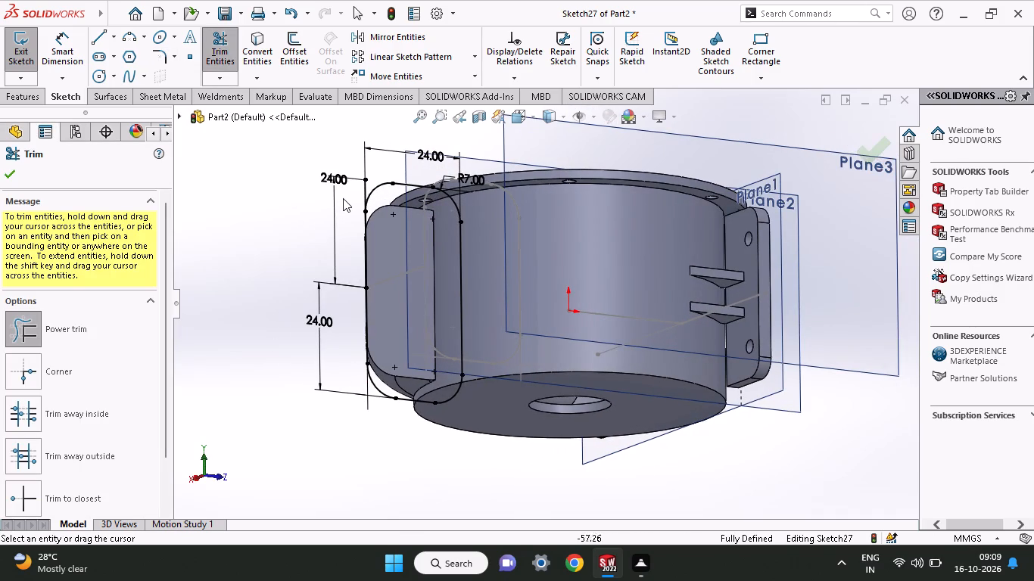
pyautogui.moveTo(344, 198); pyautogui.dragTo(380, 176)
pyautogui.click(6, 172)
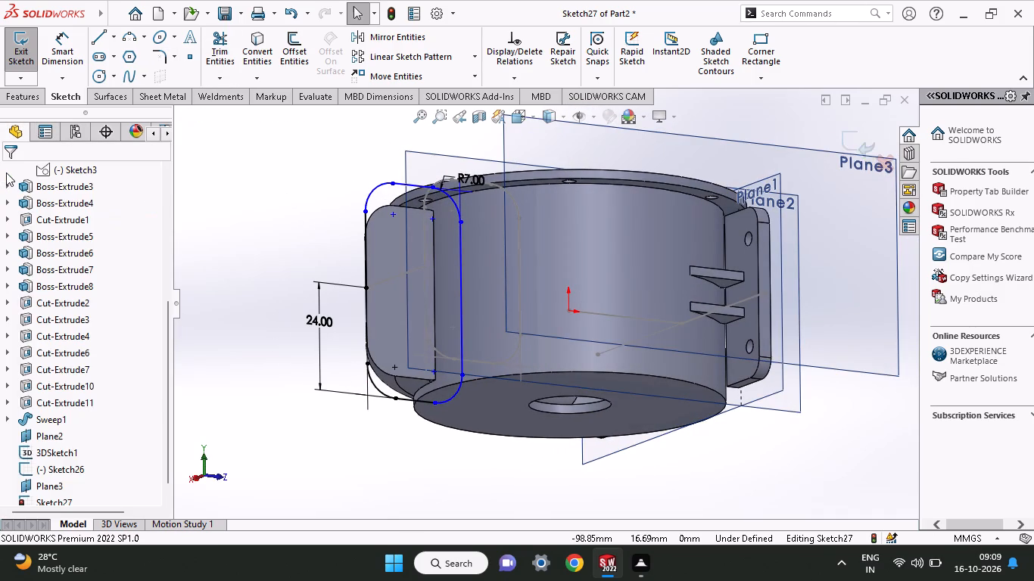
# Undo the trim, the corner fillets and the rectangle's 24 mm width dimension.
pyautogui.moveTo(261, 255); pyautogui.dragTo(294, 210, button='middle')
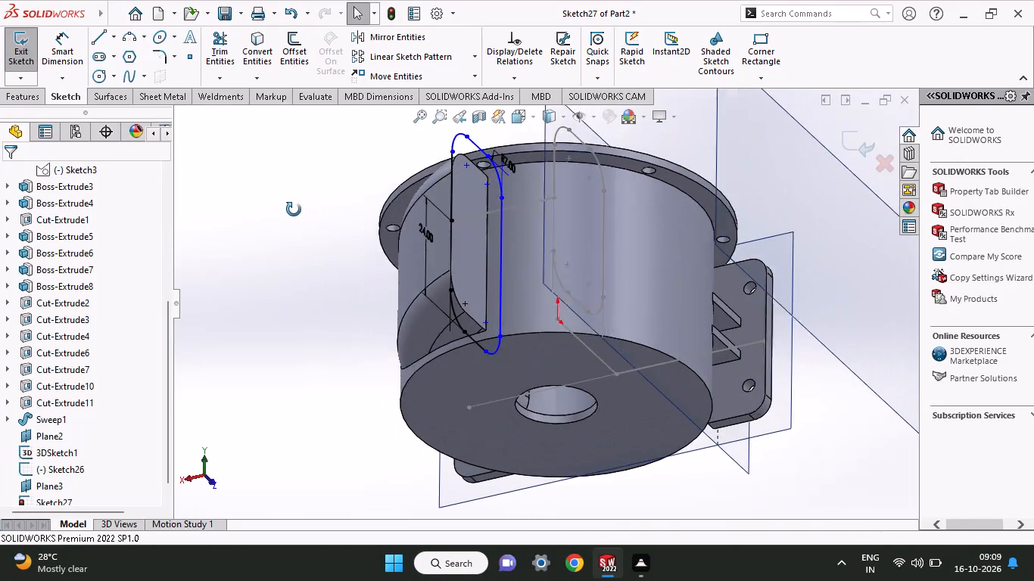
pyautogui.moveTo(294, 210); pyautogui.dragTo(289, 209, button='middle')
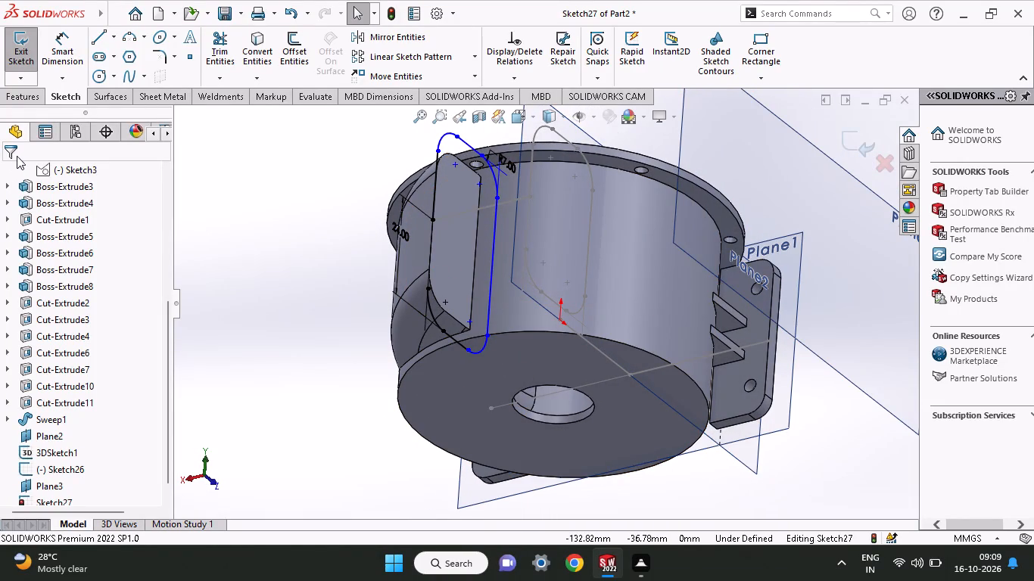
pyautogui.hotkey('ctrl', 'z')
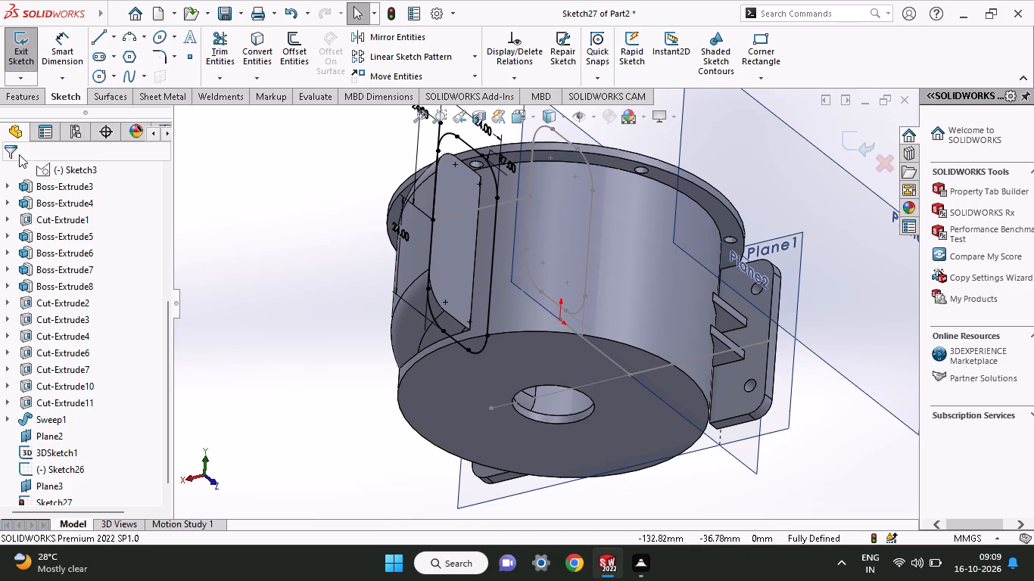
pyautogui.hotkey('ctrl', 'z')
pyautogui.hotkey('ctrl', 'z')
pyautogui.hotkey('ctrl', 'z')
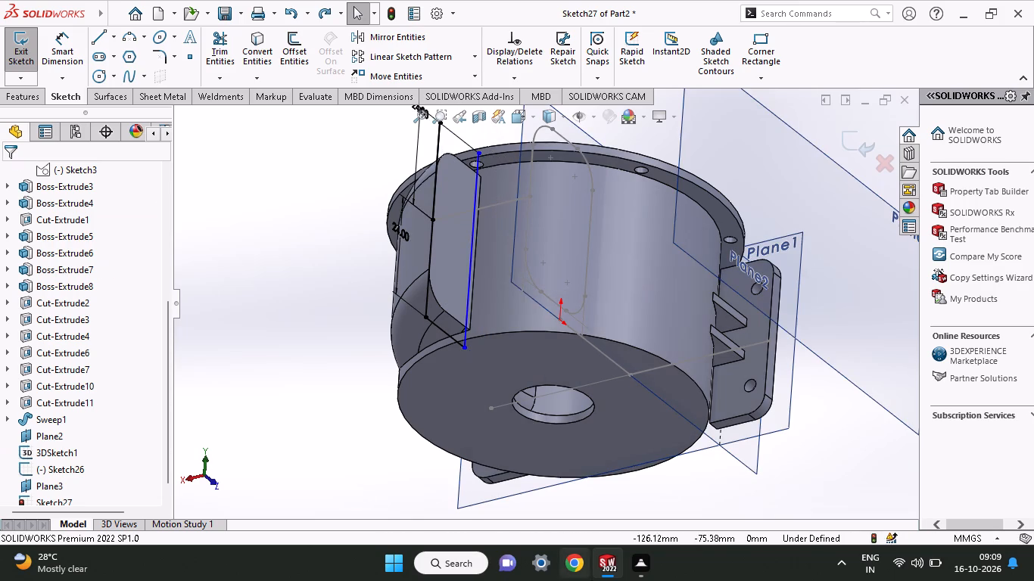
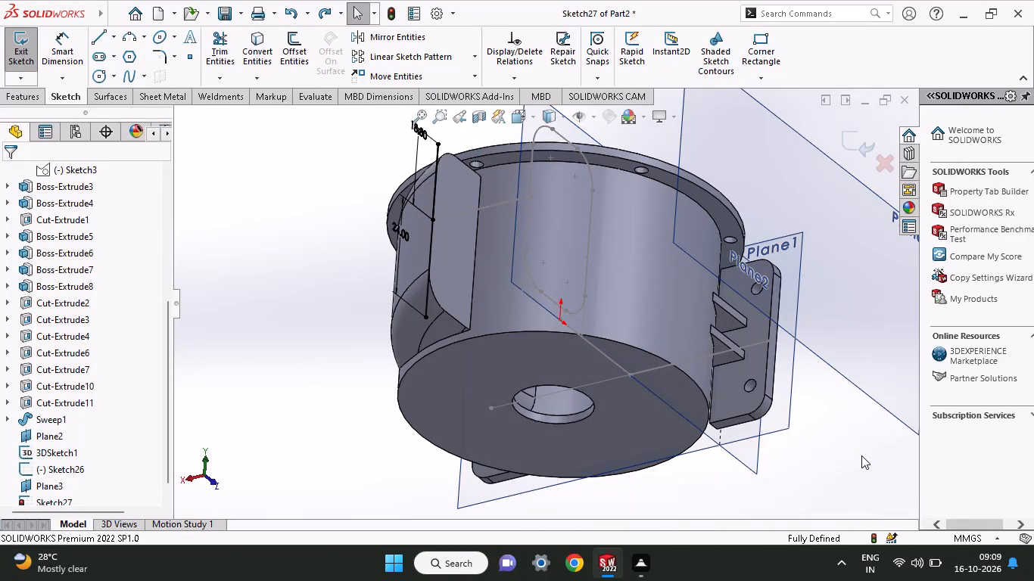
# Undo the remaining line dimensions and sketch lines on Plane3, back to before that sketch was created.
pyautogui.hotkey('ctrl', 'z')
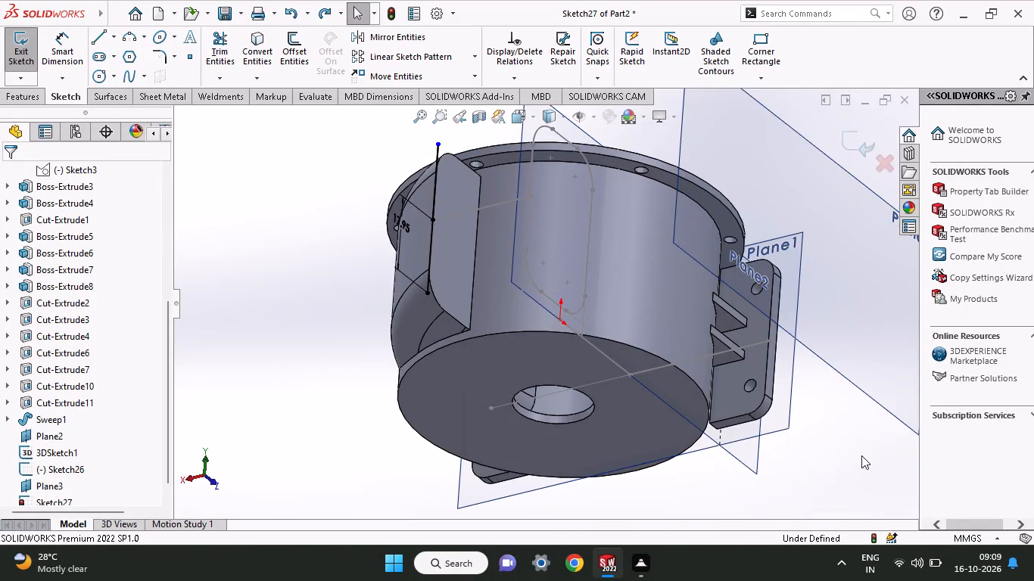
pyautogui.hotkey('ctrl', 'z')
pyautogui.hotkey('ctrl', 'z')
pyautogui.hotkey('ctrl', 'z')
pyautogui.hotkey('ctrl', 'z')
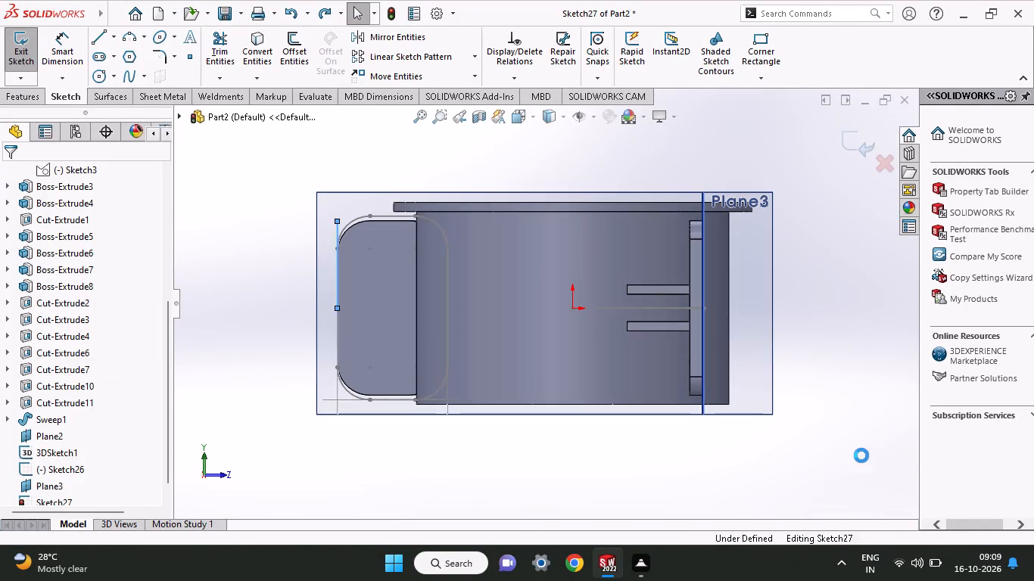
pyautogui.moveTo(473, 342); pyautogui.dragTo(538, 364, button='middle')
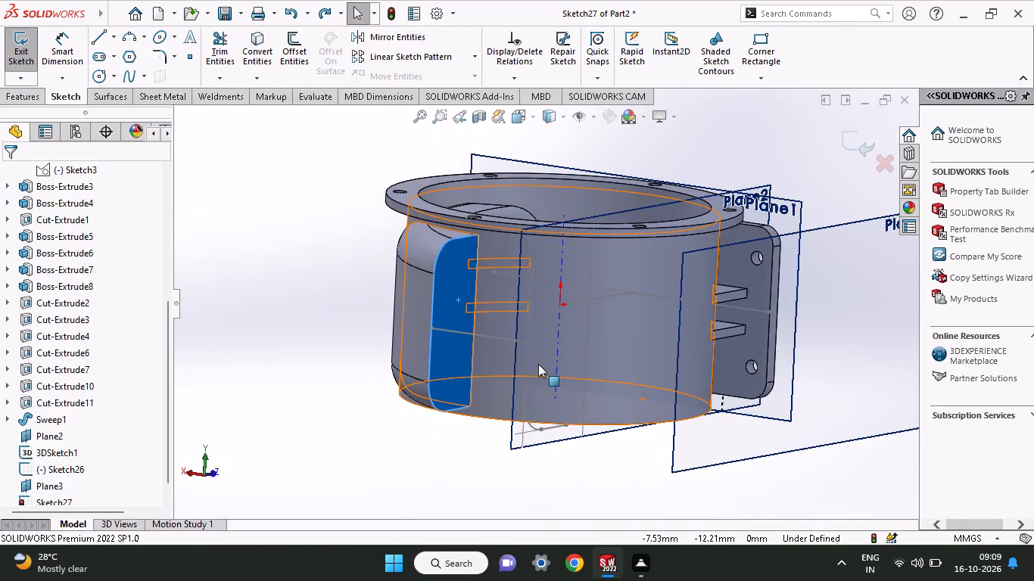
pyautogui.hotkey('ctrl', 'z')
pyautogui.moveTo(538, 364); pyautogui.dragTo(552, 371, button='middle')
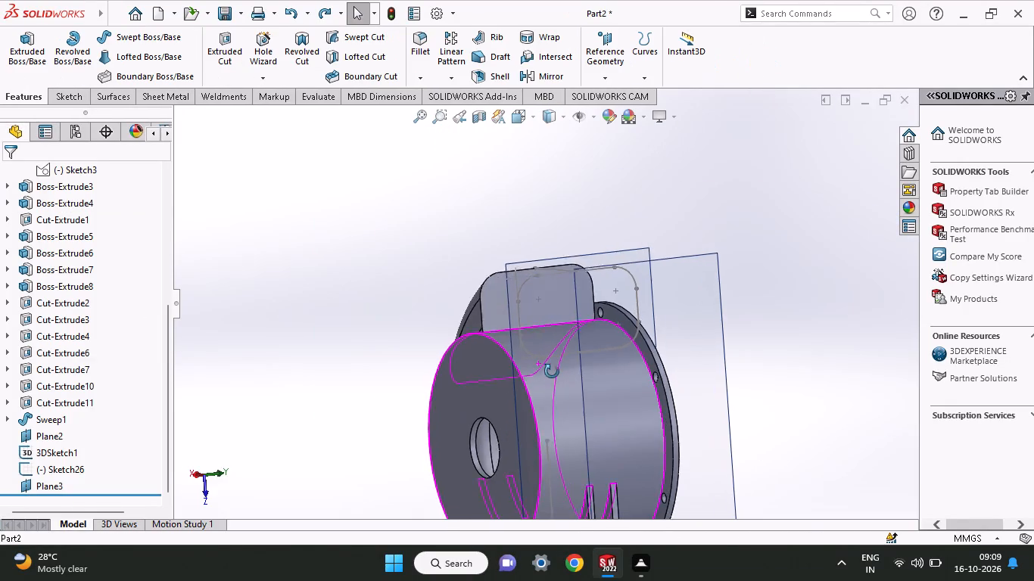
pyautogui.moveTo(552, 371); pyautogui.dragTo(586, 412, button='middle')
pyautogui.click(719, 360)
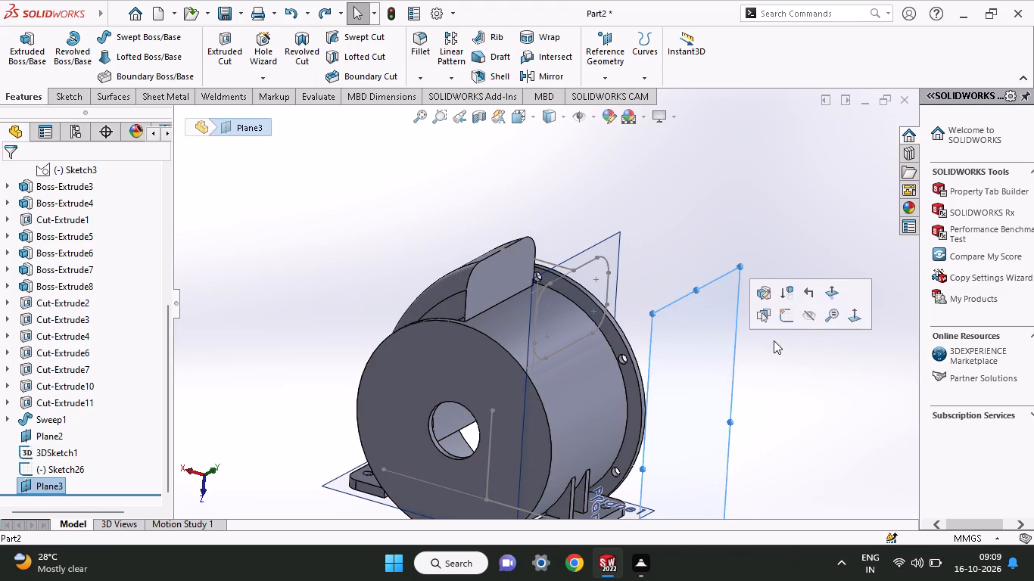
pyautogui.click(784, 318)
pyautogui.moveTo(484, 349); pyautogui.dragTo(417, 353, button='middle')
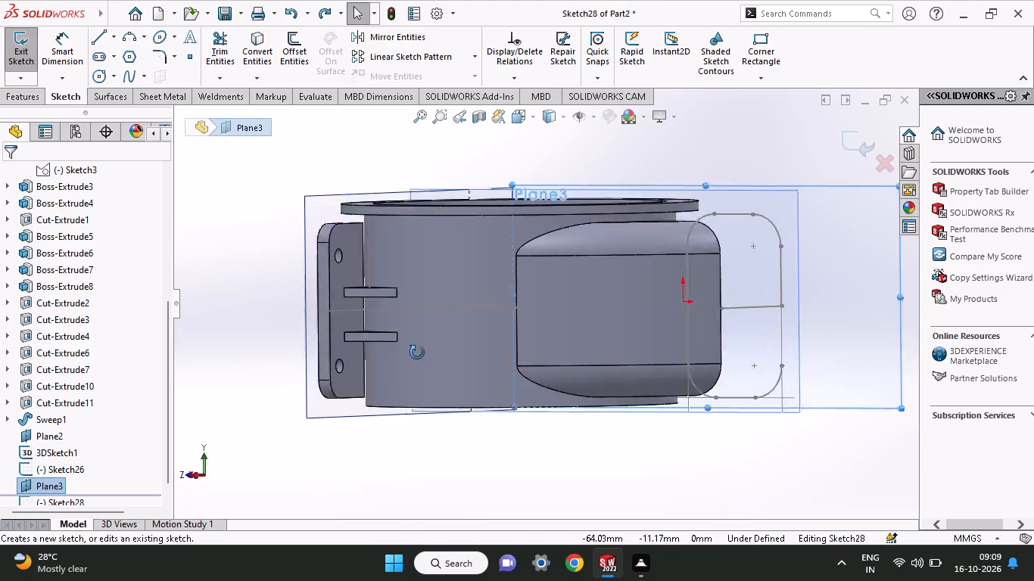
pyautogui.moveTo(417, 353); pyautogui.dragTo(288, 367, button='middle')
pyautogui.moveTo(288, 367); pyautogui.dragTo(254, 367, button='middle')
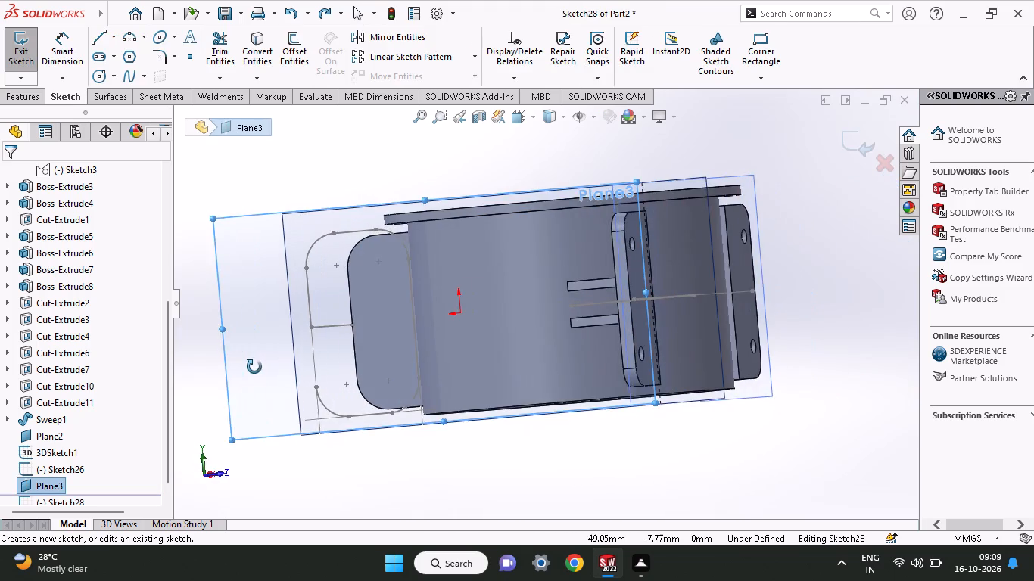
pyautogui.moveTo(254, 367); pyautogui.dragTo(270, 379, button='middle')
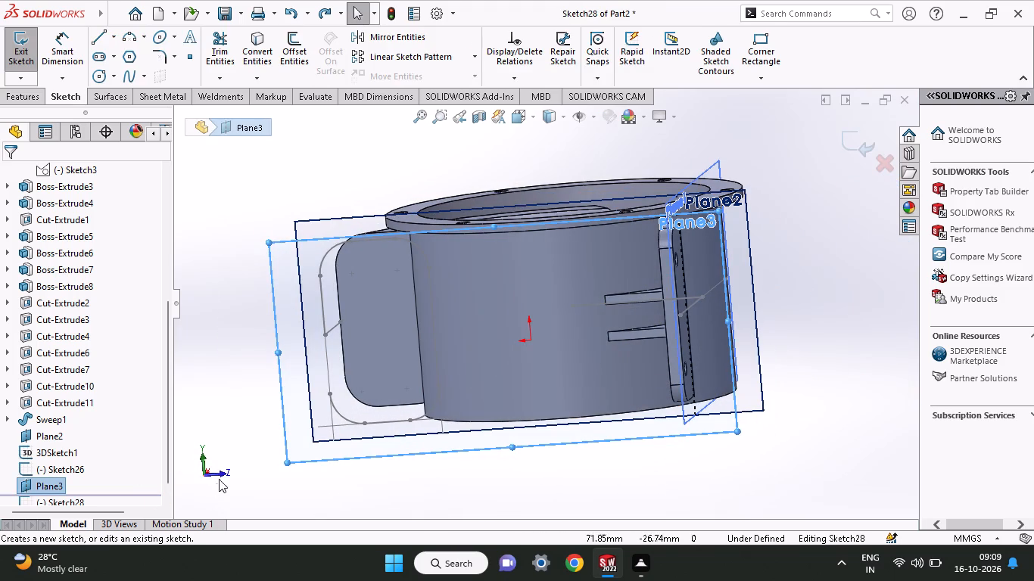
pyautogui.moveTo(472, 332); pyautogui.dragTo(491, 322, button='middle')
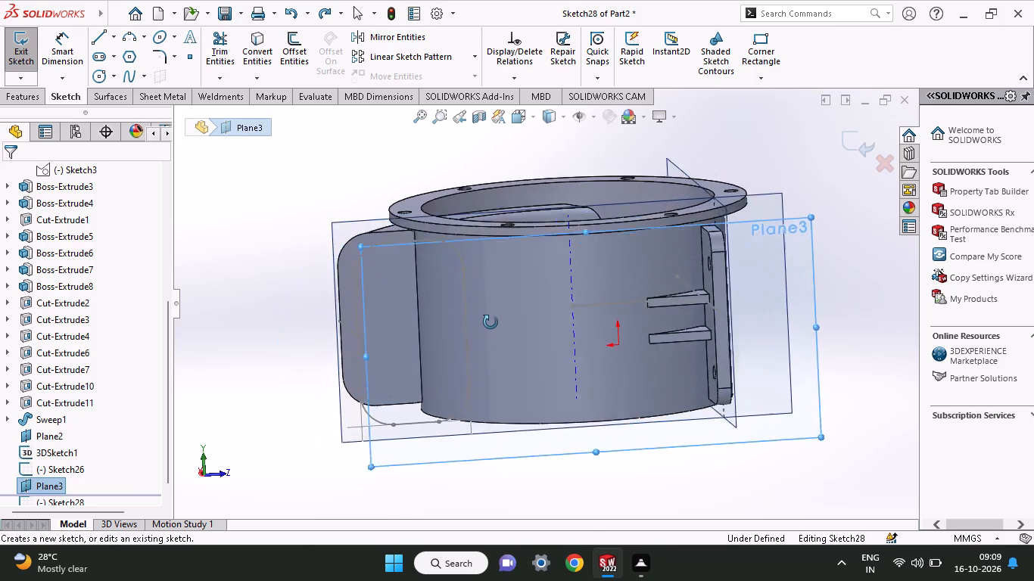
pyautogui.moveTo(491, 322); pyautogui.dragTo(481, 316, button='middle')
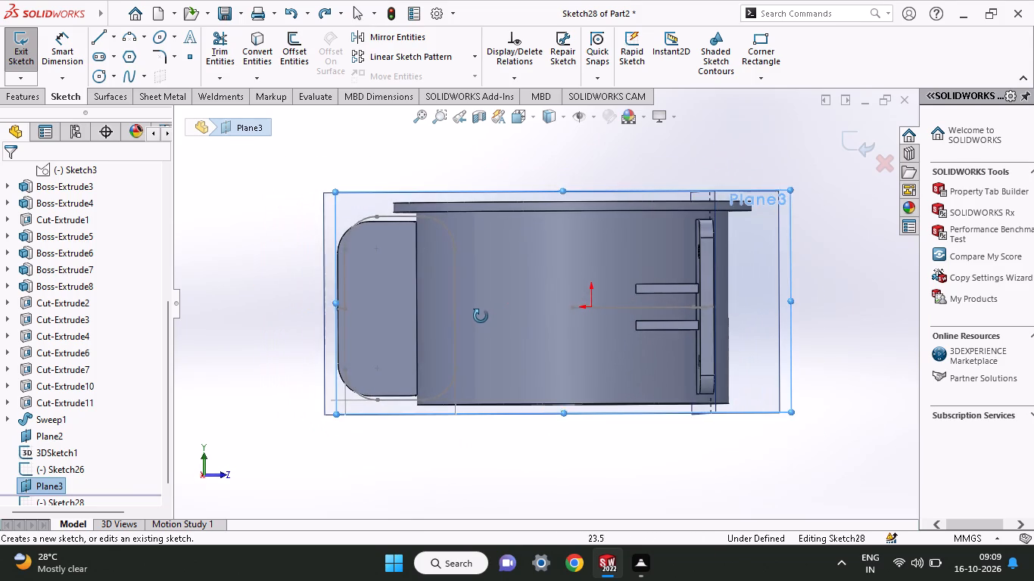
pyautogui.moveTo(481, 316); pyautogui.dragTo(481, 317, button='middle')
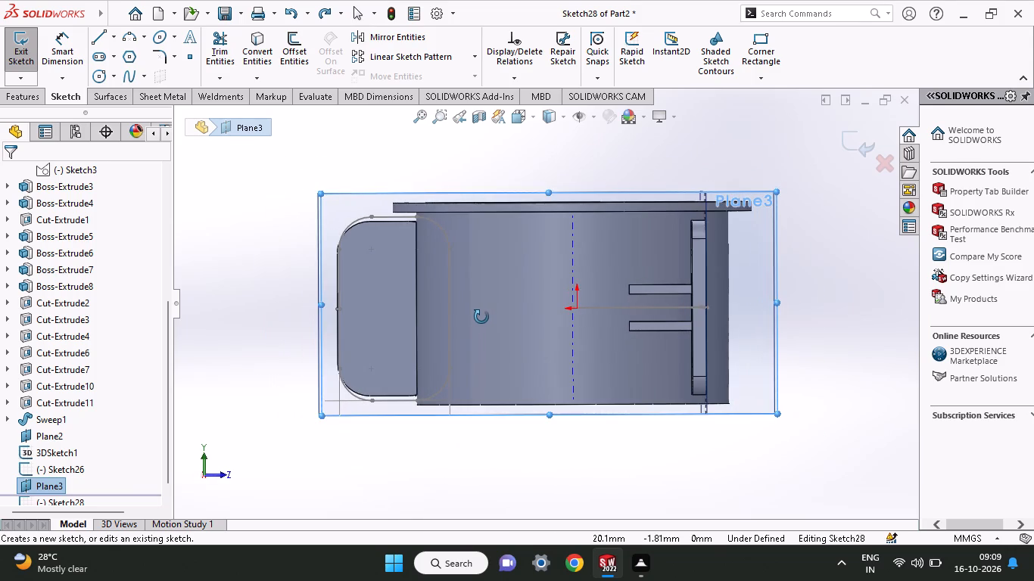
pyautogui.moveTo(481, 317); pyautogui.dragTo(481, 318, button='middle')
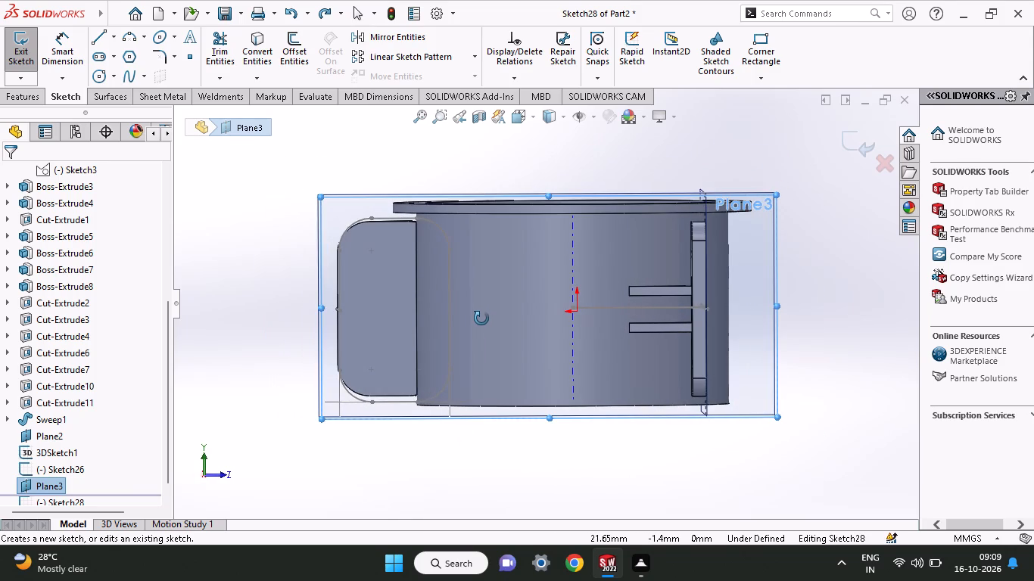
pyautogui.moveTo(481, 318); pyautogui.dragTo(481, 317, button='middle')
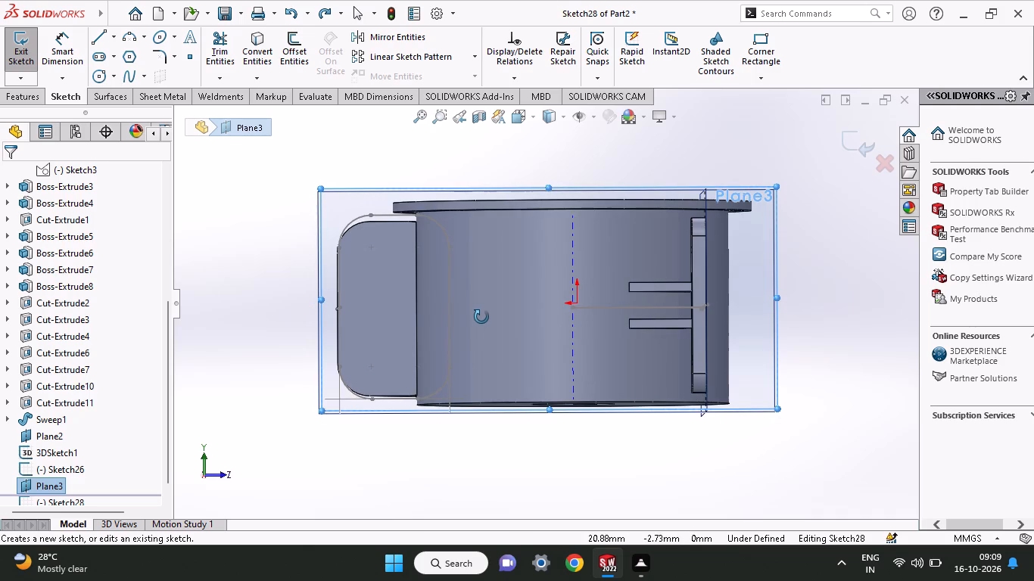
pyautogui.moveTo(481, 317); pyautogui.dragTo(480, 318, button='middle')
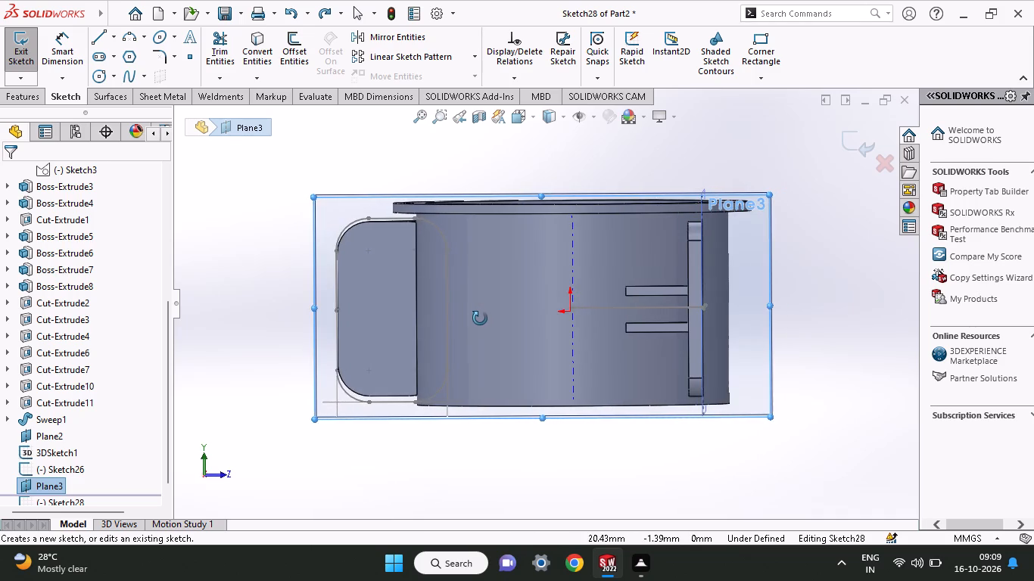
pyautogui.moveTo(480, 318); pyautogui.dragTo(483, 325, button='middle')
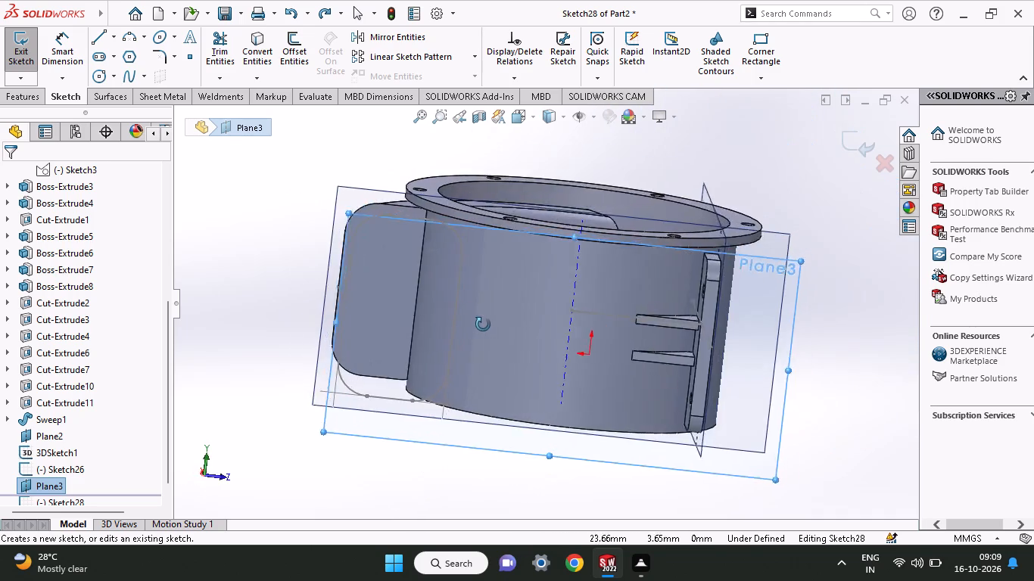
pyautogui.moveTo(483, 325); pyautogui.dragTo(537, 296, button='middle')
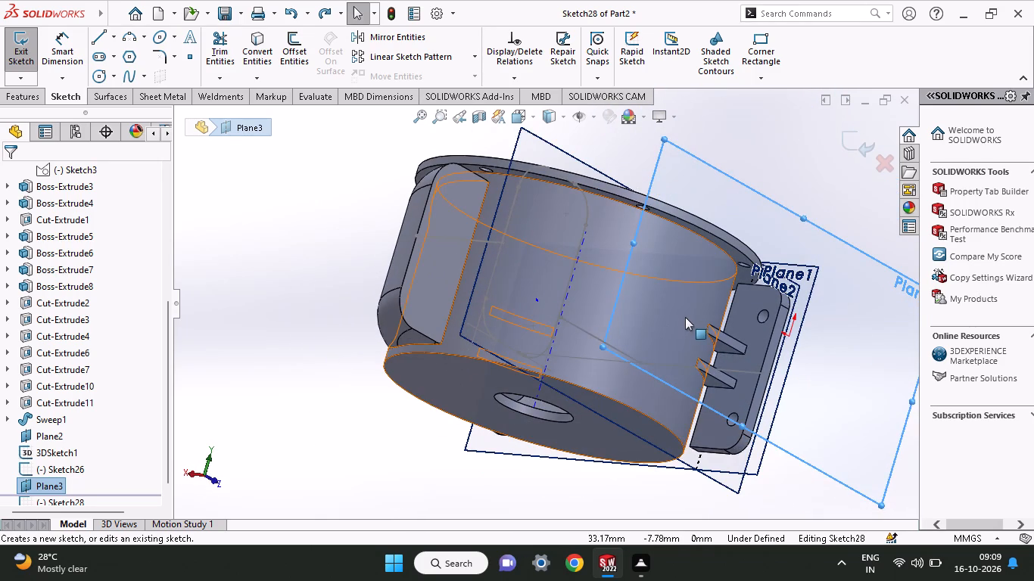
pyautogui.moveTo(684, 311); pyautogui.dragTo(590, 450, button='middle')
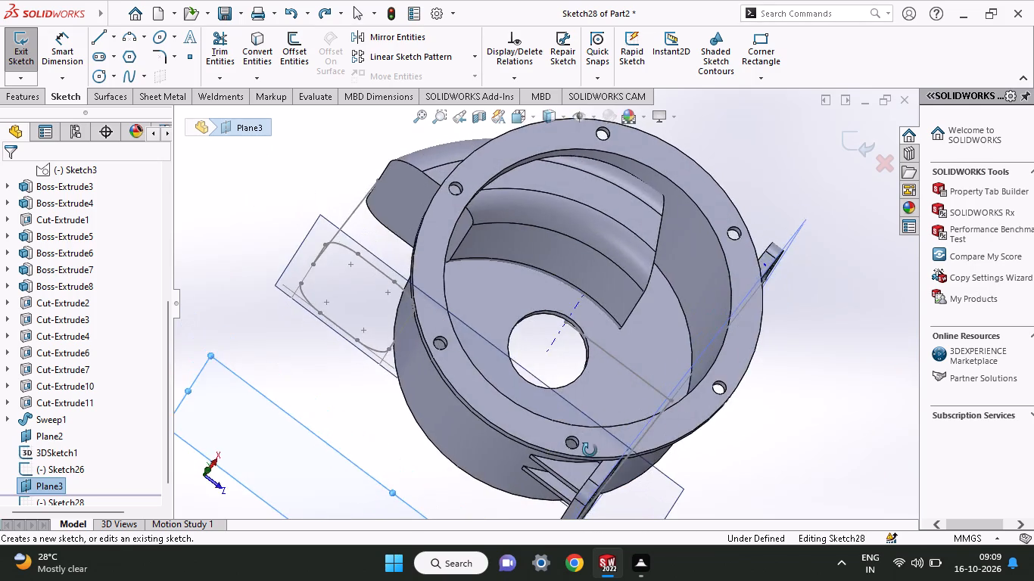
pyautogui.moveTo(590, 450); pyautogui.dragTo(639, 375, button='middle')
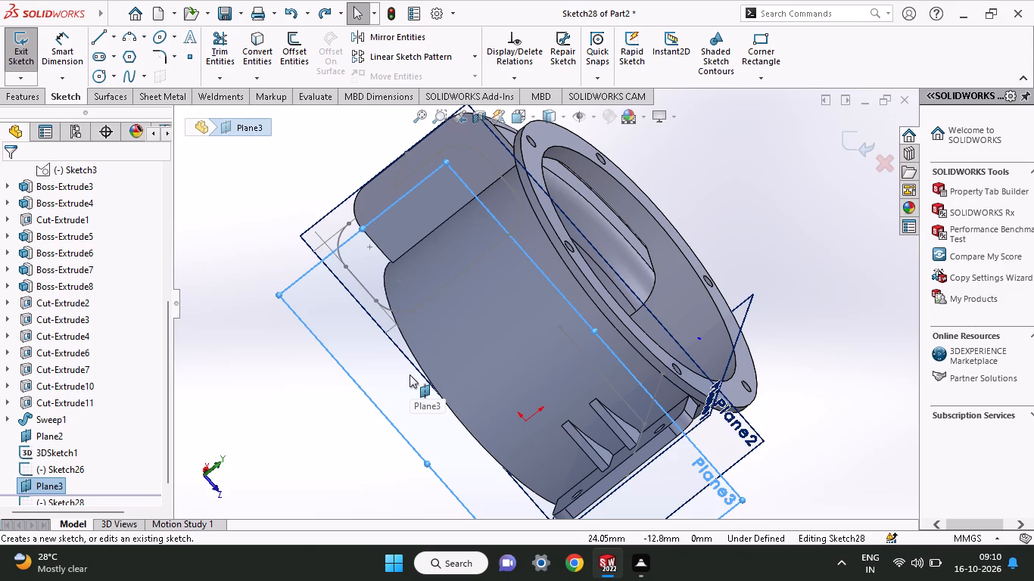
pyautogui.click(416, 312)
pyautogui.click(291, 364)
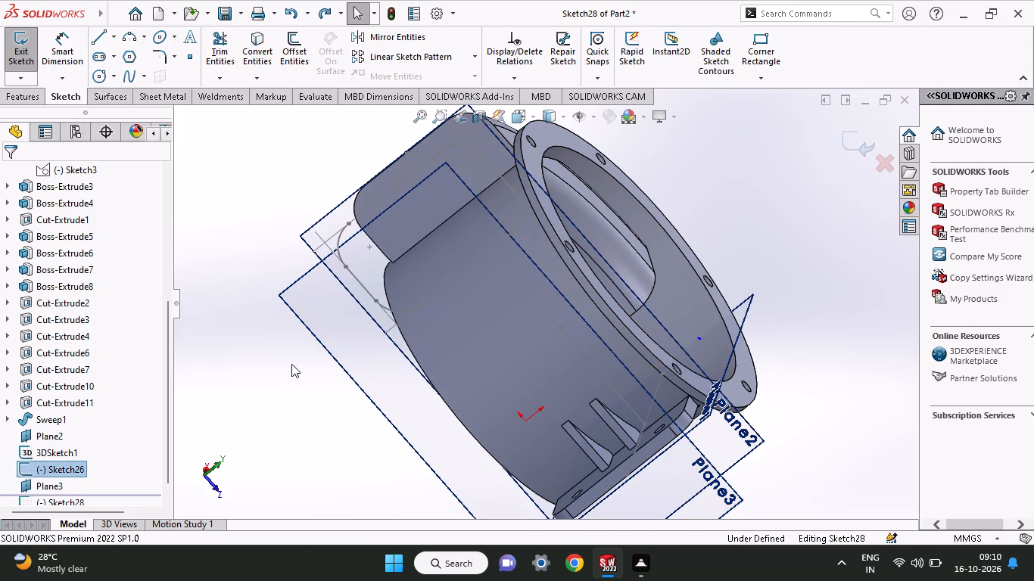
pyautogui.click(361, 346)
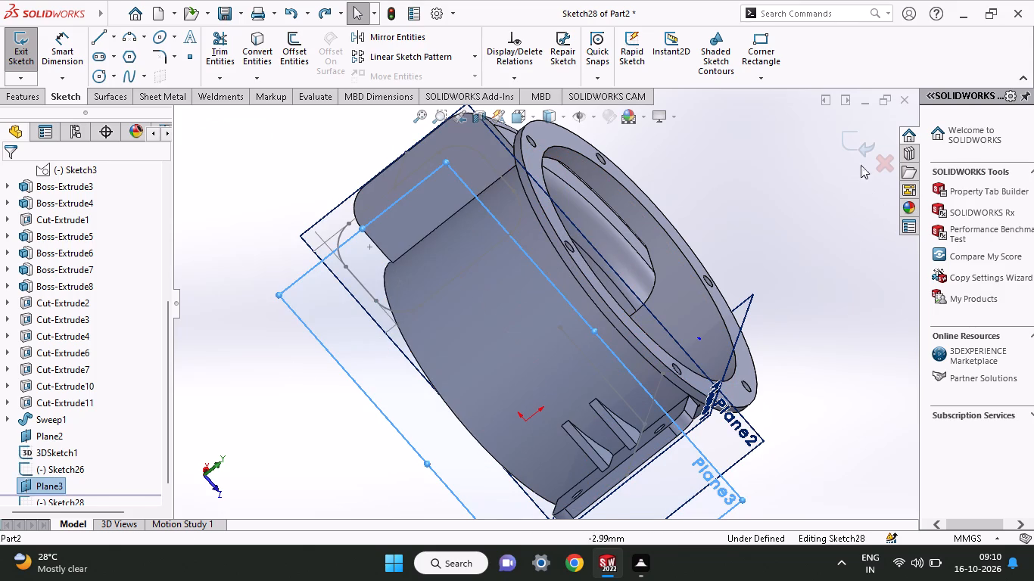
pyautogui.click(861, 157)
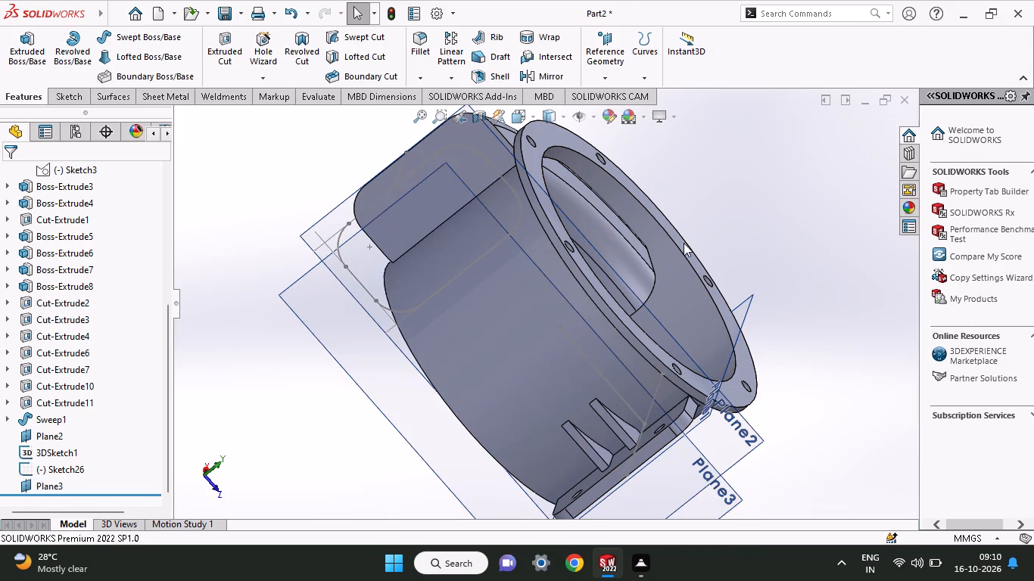
# Open a new sketch on Plane3.
pyautogui.click(471, 353)
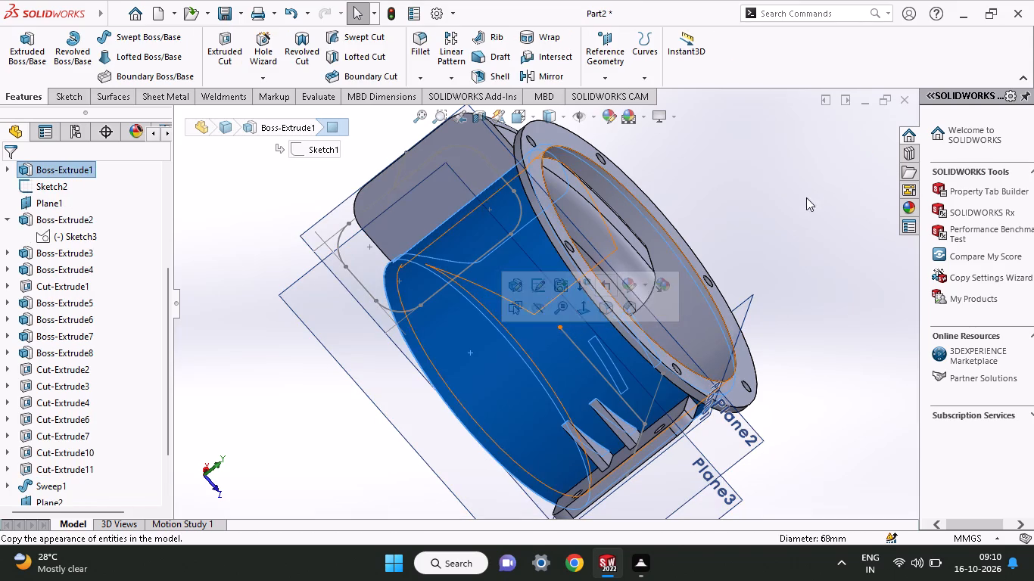
pyautogui.click(809, 194)
pyautogui.click(369, 369)
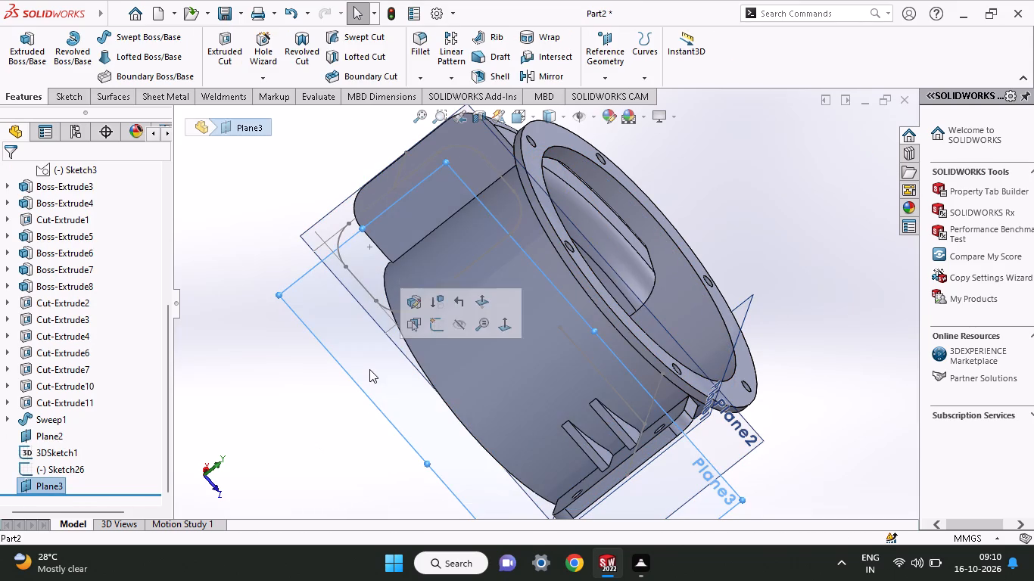
pyautogui.click(436, 324)
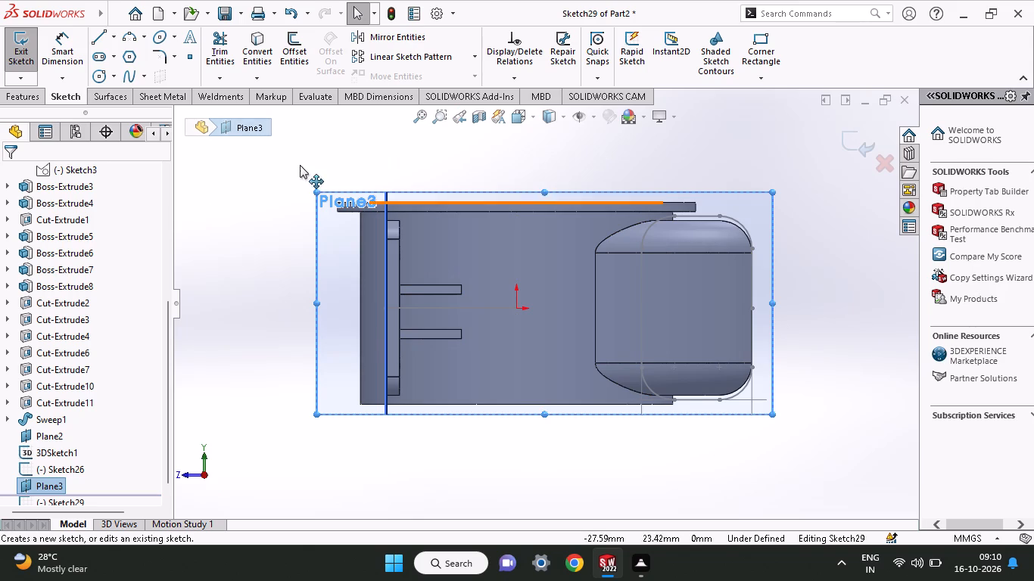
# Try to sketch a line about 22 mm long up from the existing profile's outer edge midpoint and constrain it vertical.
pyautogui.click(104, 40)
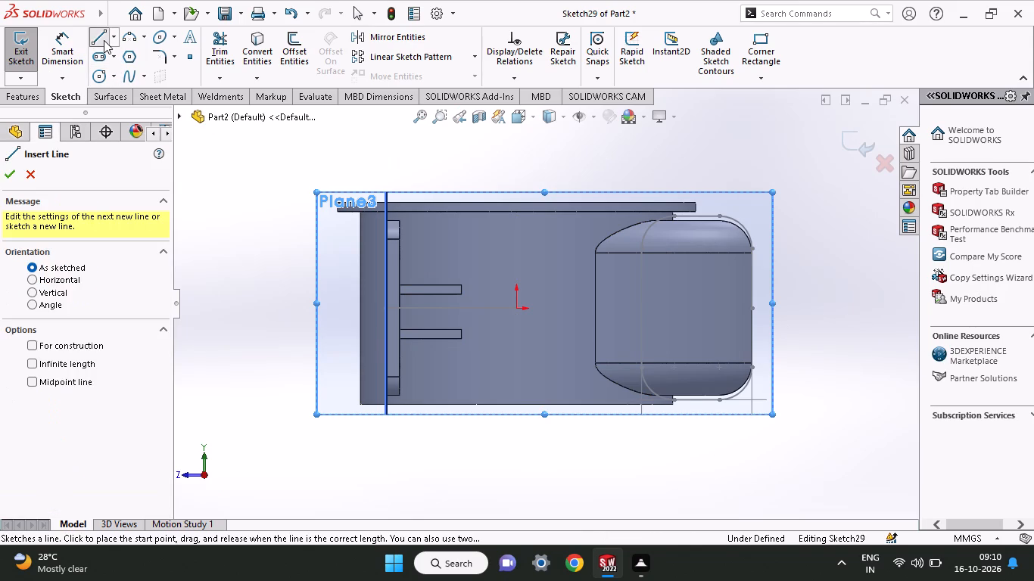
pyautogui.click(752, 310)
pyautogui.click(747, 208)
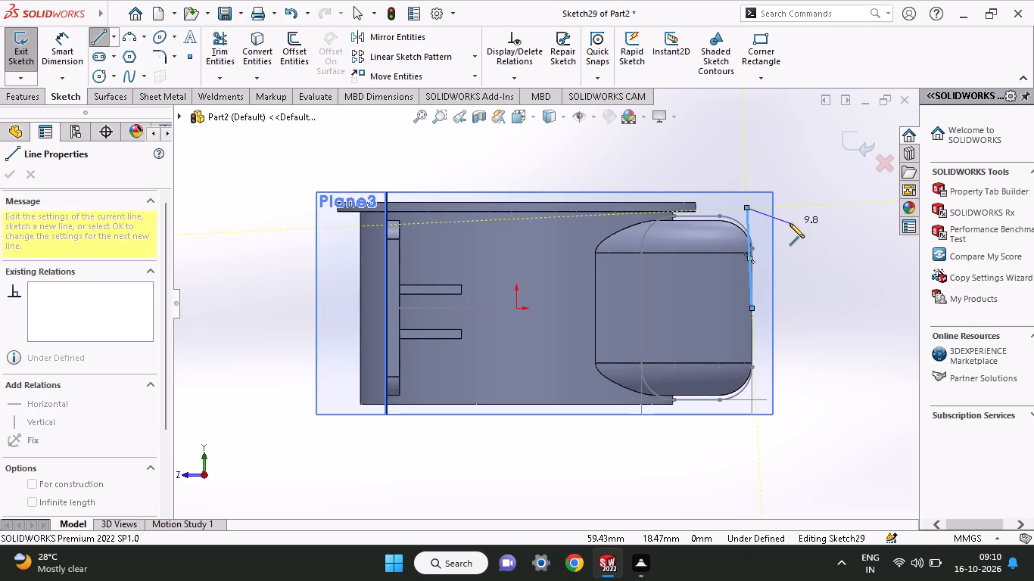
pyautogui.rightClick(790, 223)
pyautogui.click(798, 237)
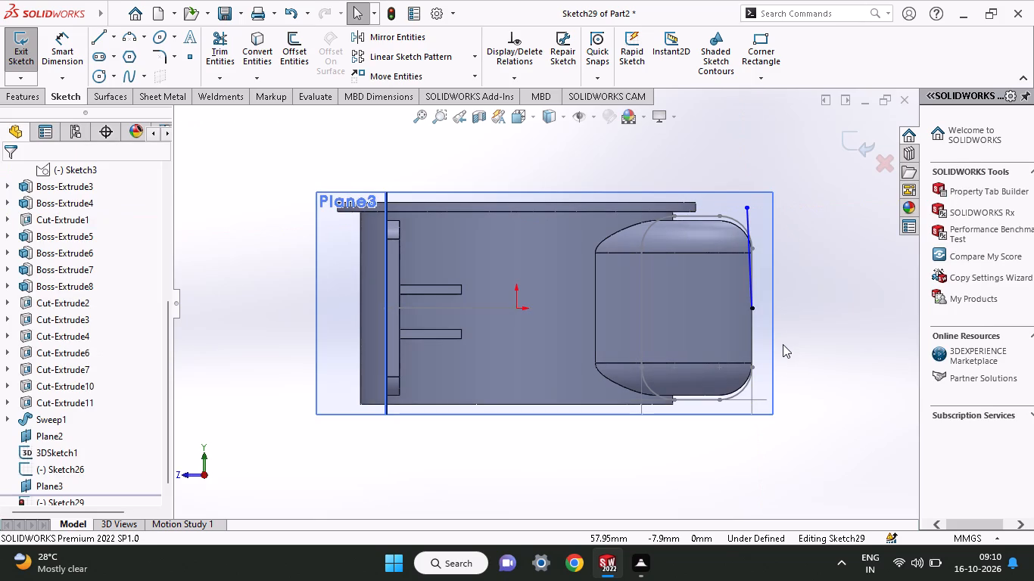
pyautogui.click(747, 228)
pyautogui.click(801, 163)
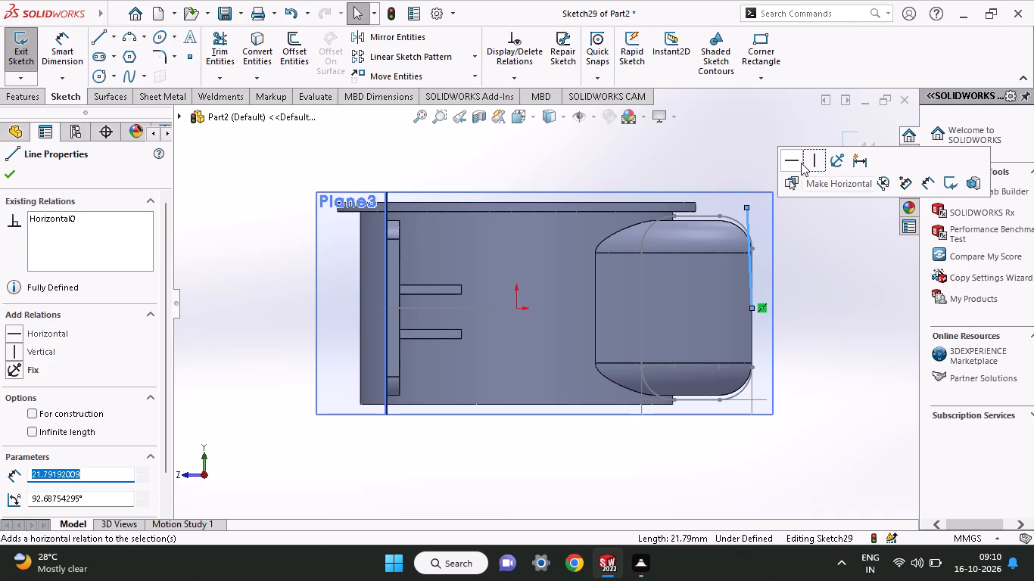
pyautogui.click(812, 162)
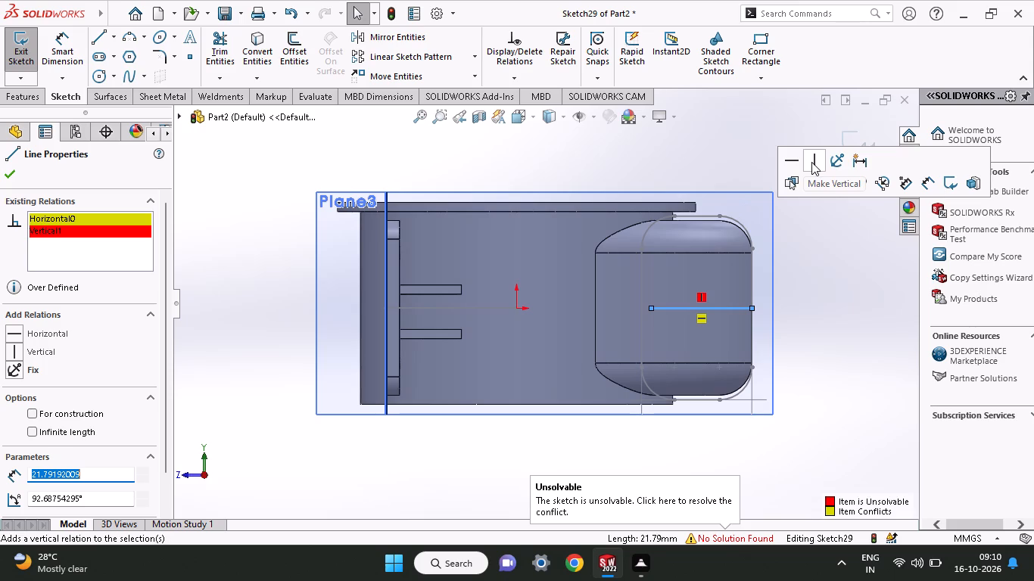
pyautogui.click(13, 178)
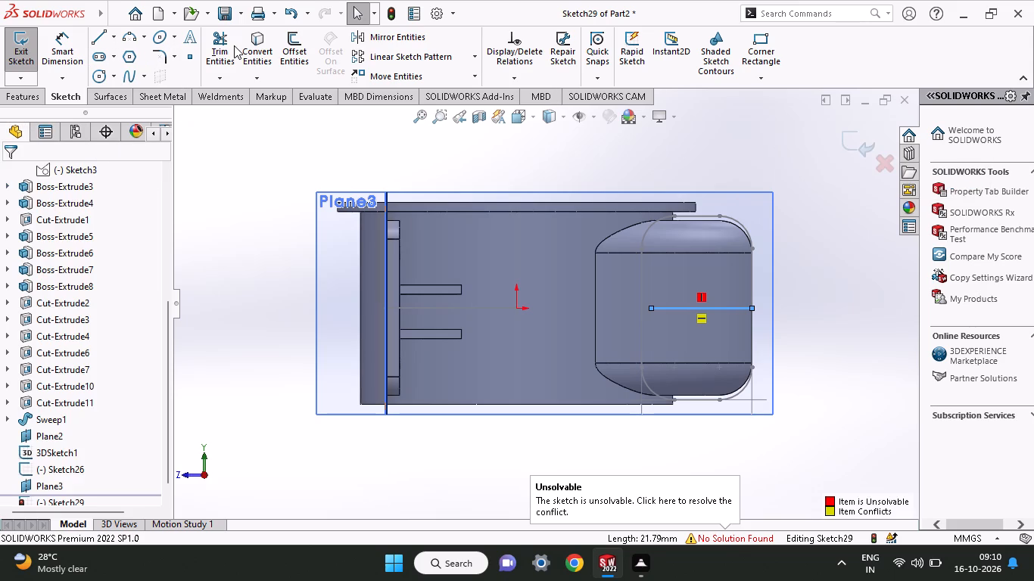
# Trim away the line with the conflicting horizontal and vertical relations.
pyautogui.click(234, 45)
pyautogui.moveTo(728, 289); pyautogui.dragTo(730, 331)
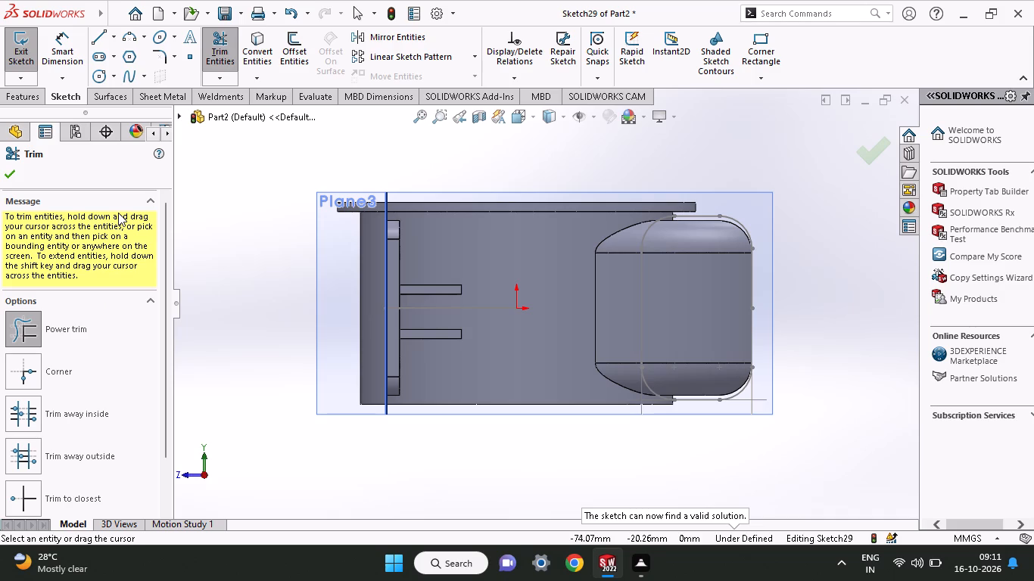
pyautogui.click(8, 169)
# Sketch vertical lines at the outlet profile's outer edge, about 21 mm up from its midpoint and down level with the existing profile's lower edge.
pyautogui.click(96, 41)
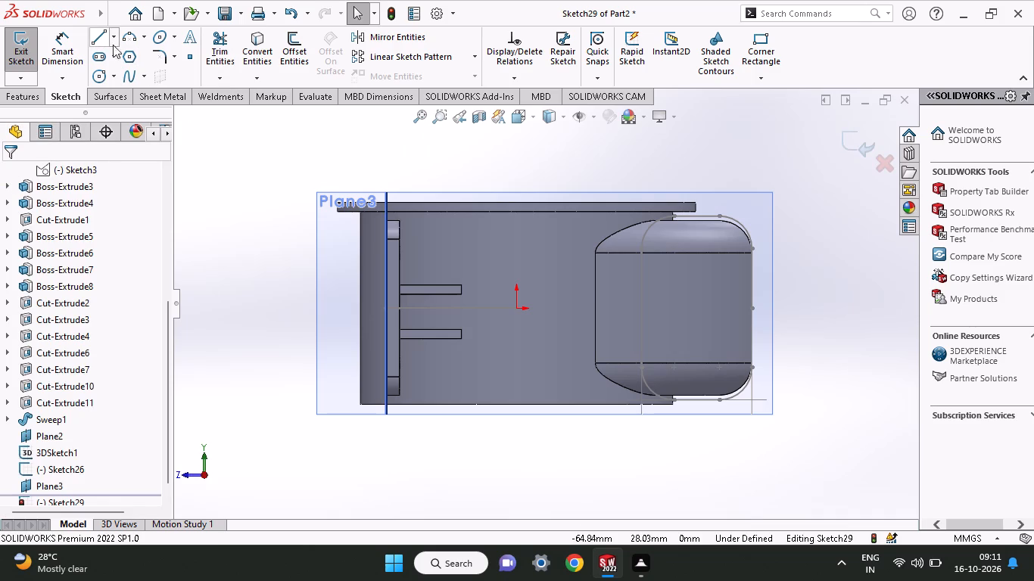
pyautogui.click(754, 311)
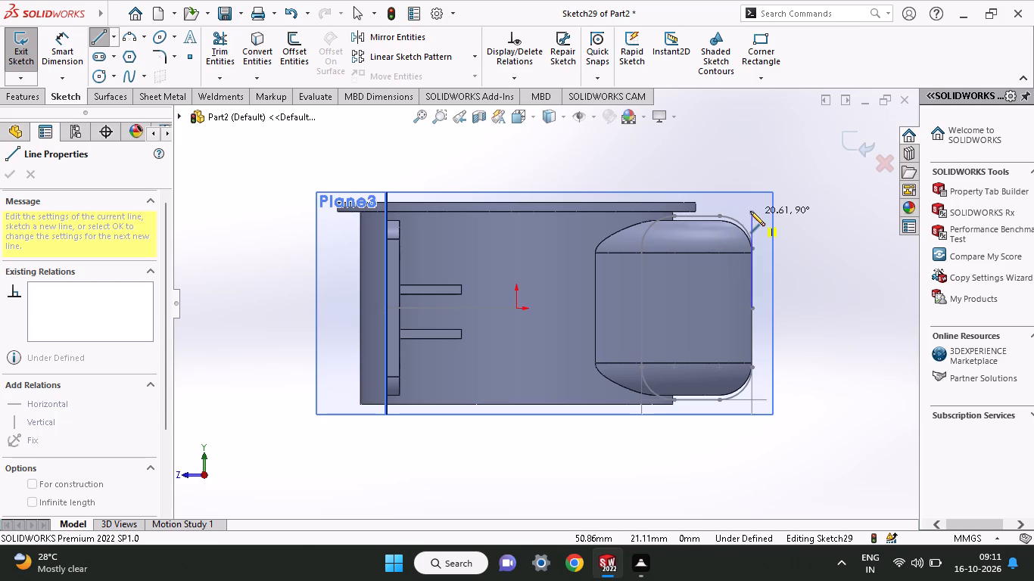
pyautogui.click(750, 211)
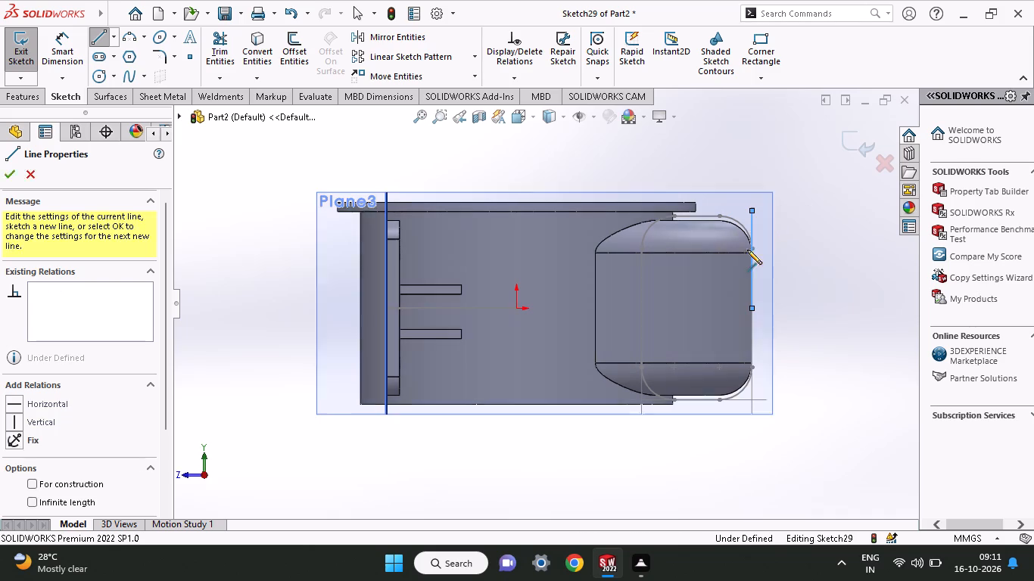
pyautogui.click(754, 399)
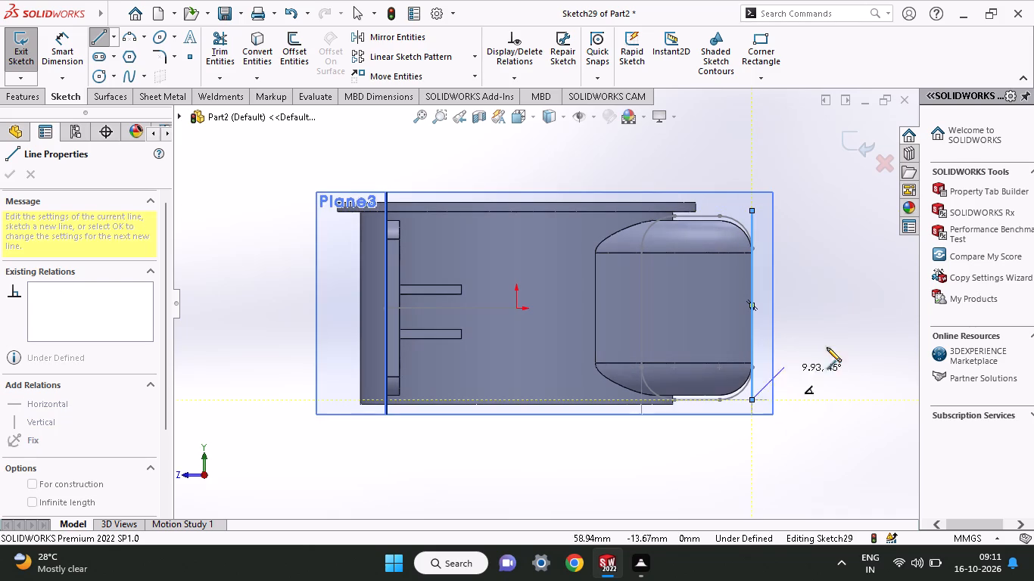
pyautogui.rightClick(836, 335)
pyautogui.click(847, 346)
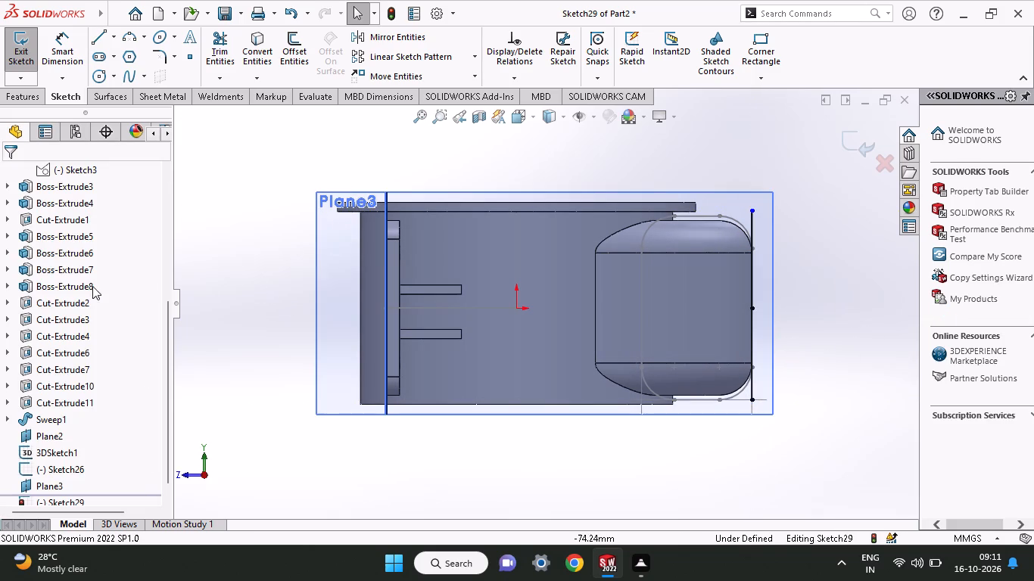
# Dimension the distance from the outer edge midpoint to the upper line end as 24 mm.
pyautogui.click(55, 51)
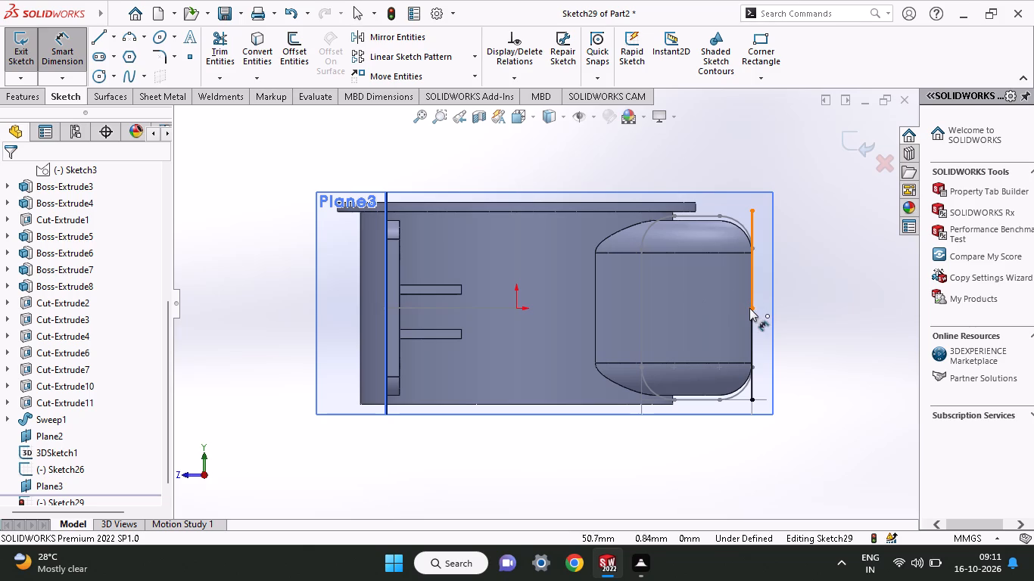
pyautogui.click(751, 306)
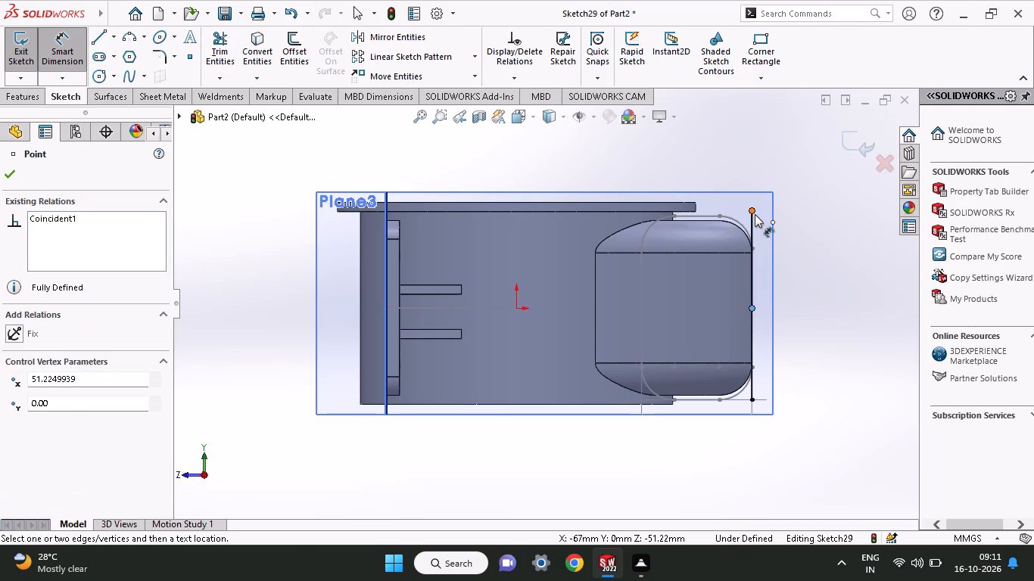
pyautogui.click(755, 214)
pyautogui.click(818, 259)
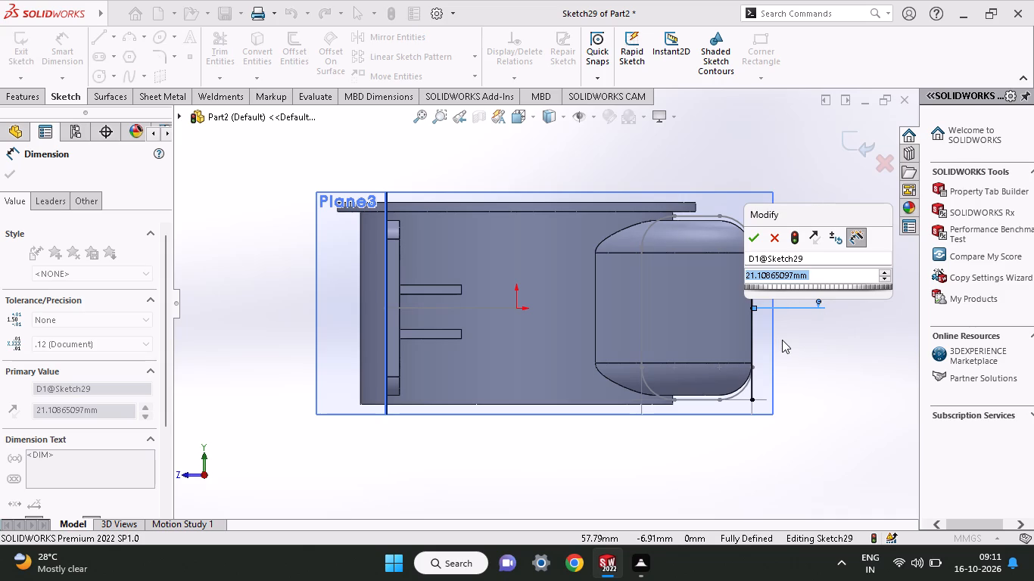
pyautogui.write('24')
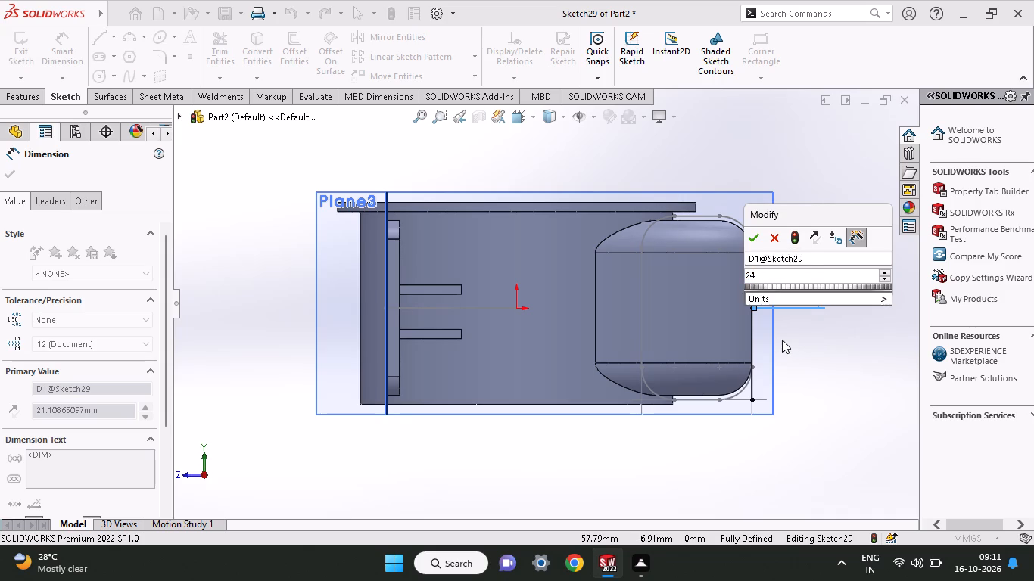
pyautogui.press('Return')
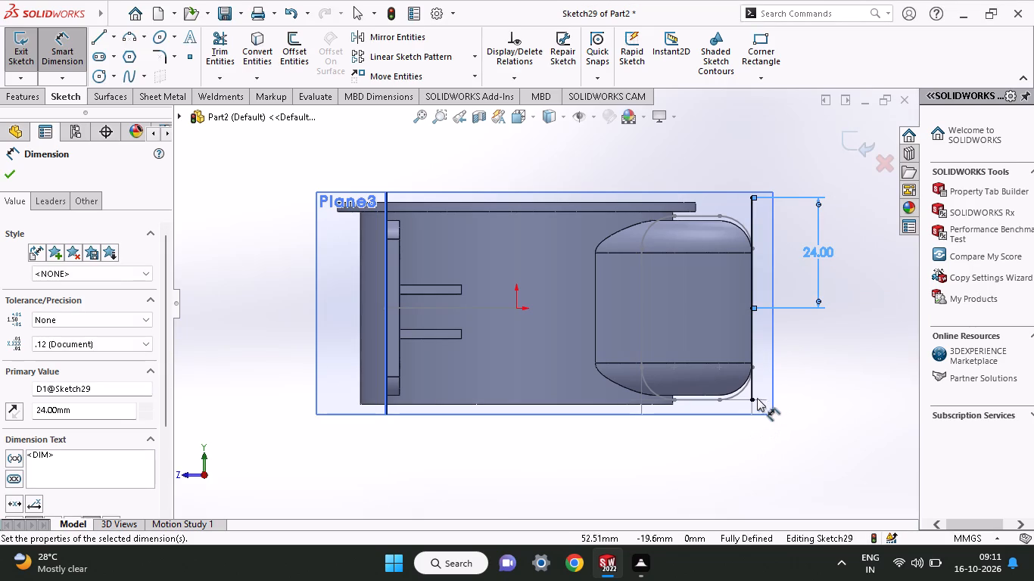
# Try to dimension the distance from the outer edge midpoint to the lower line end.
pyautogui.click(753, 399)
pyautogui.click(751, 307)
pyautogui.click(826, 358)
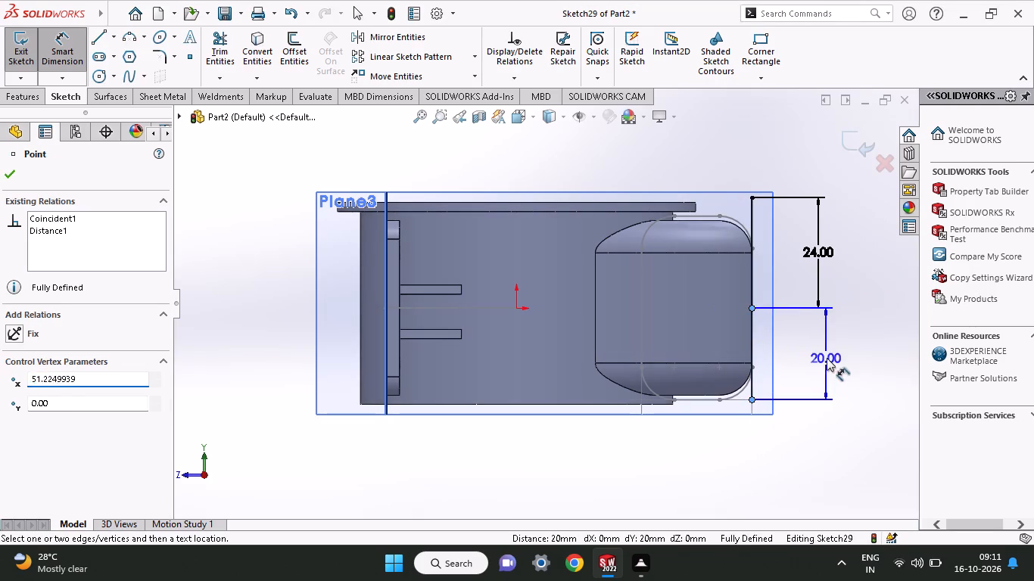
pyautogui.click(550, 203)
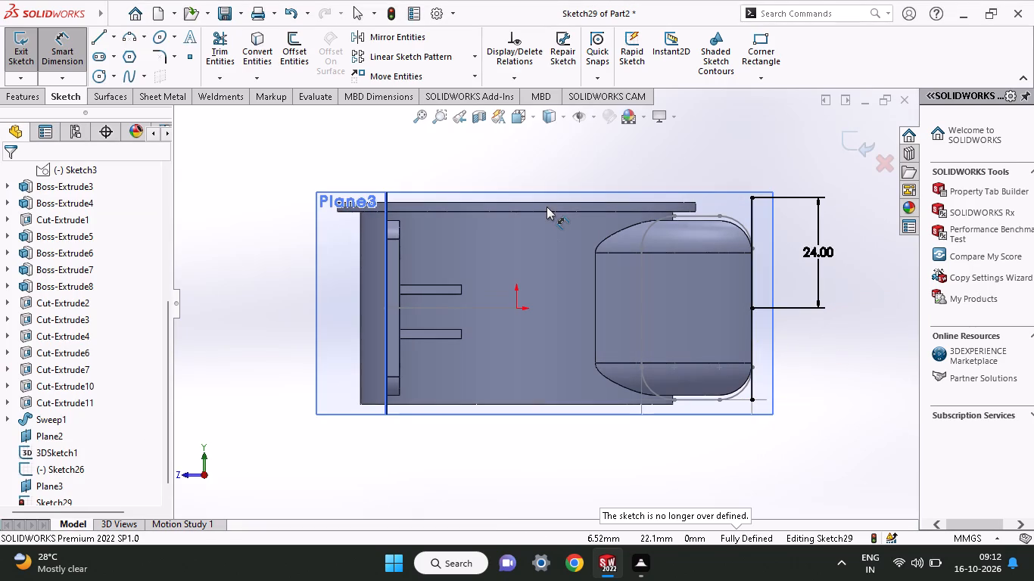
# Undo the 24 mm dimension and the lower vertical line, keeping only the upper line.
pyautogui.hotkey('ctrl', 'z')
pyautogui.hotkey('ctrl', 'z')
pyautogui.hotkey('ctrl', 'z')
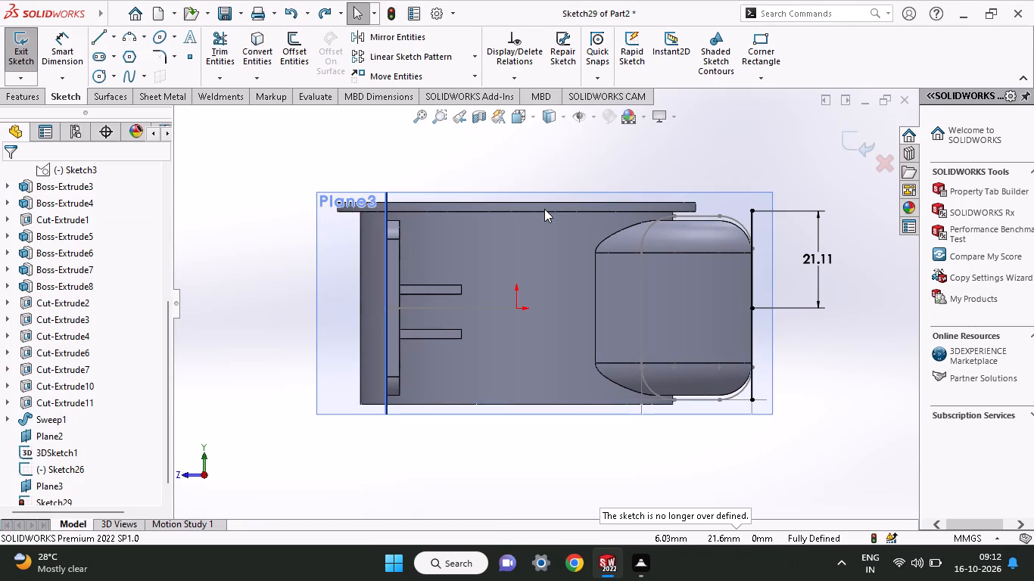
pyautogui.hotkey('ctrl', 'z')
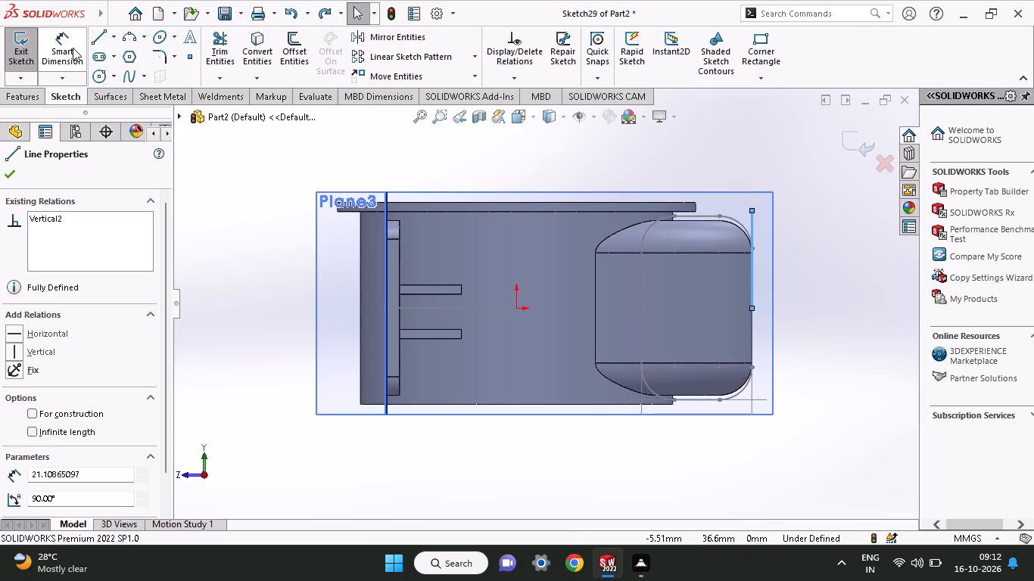
# Sketch a vertical line about 22 mm long down from the outer edge midpoint, ending below the existing profile.
pyautogui.click(97, 40)
pyautogui.click(751, 309)
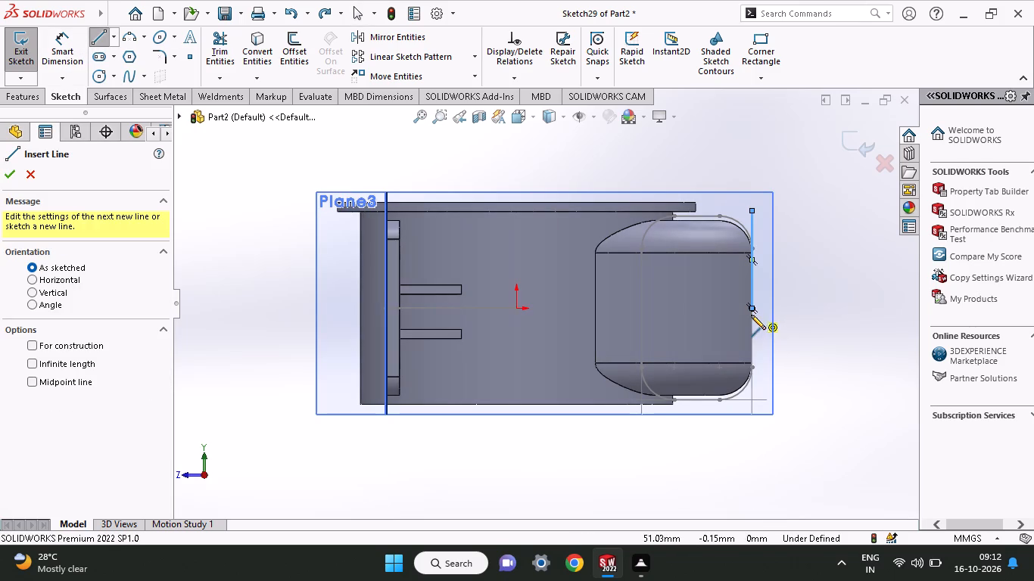
pyautogui.click(752, 410)
pyautogui.rightClick(824, 363)
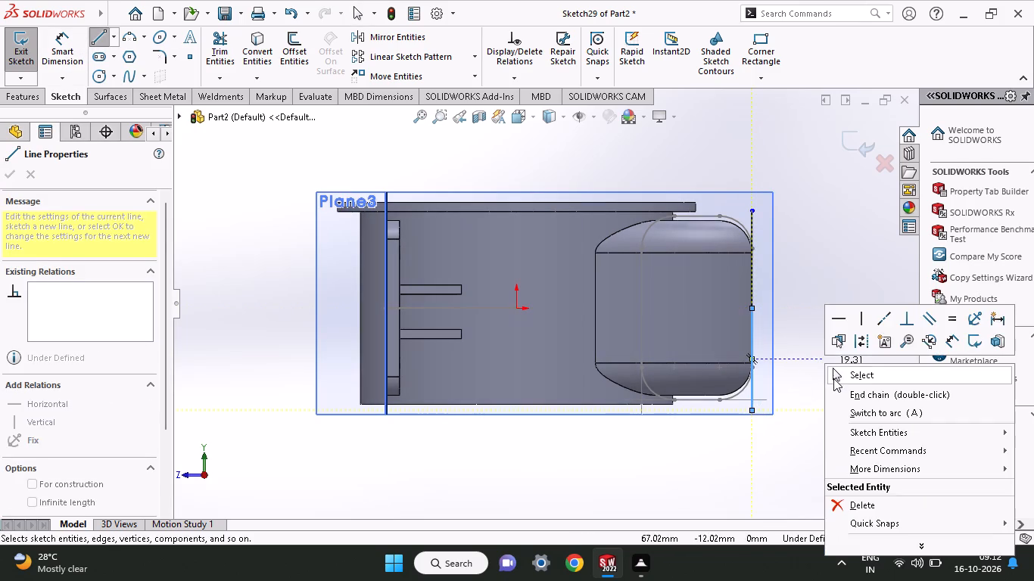
pyautogui.click(833, 378)
# Dimension the upper and lower vertical lines to 24 mm each, measured from the outer edge midpoint.
pyautogui.click(63, 52)
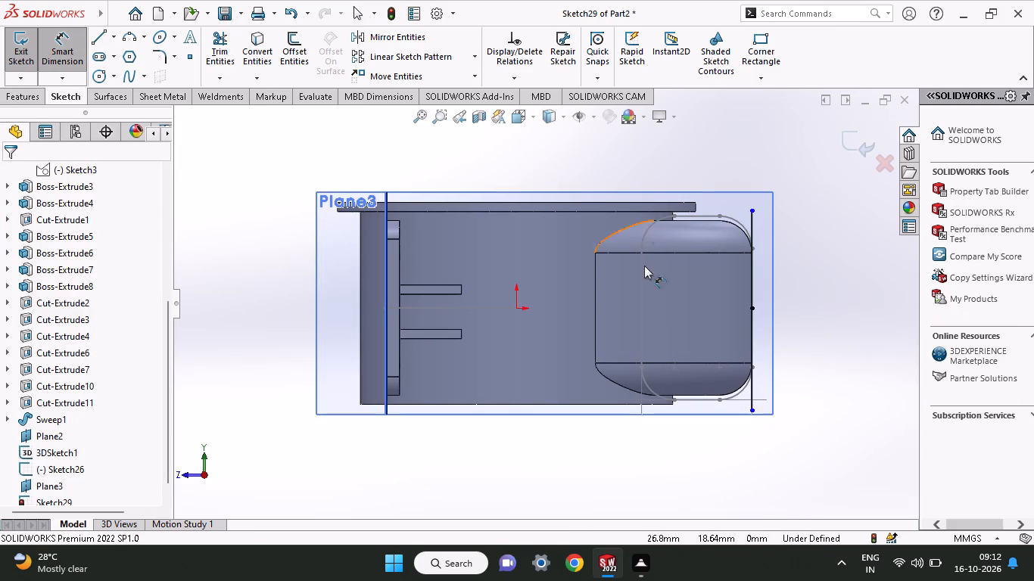
pyautogui.click(748, 311)
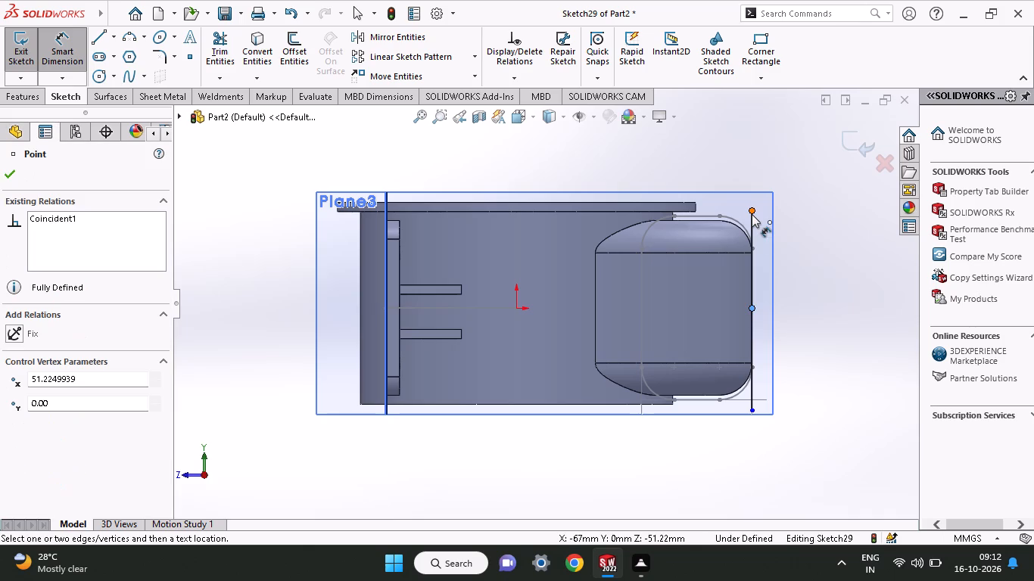
pyautogui.click(752, 214)
pyautogui.click(794, 244)
pyautogui.write('24')
pyautogui.press('Return')
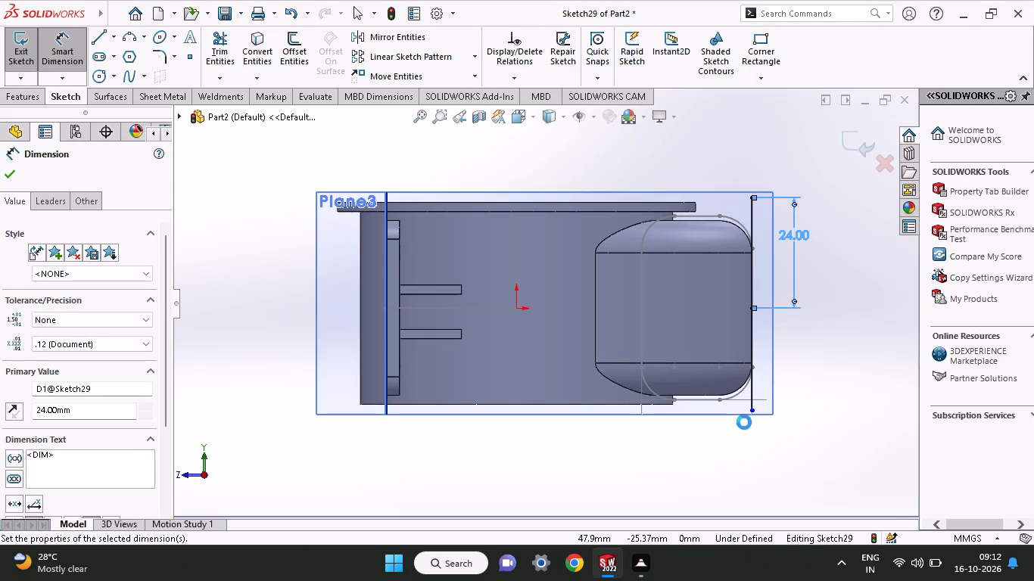
pyautogui.click(753, 414)
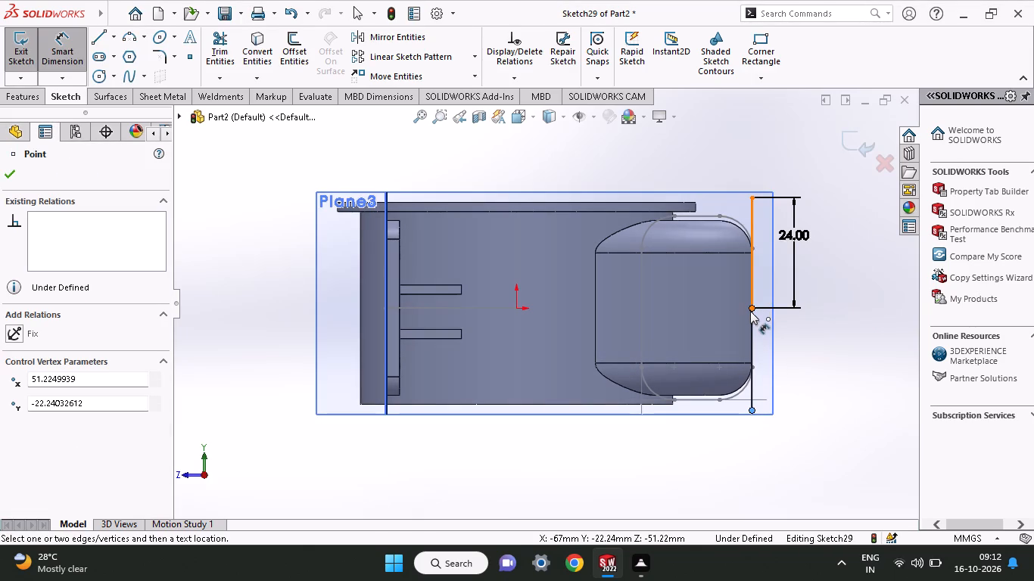
pyautogui.click(750, 312)
pyautogui.click(806, 346)
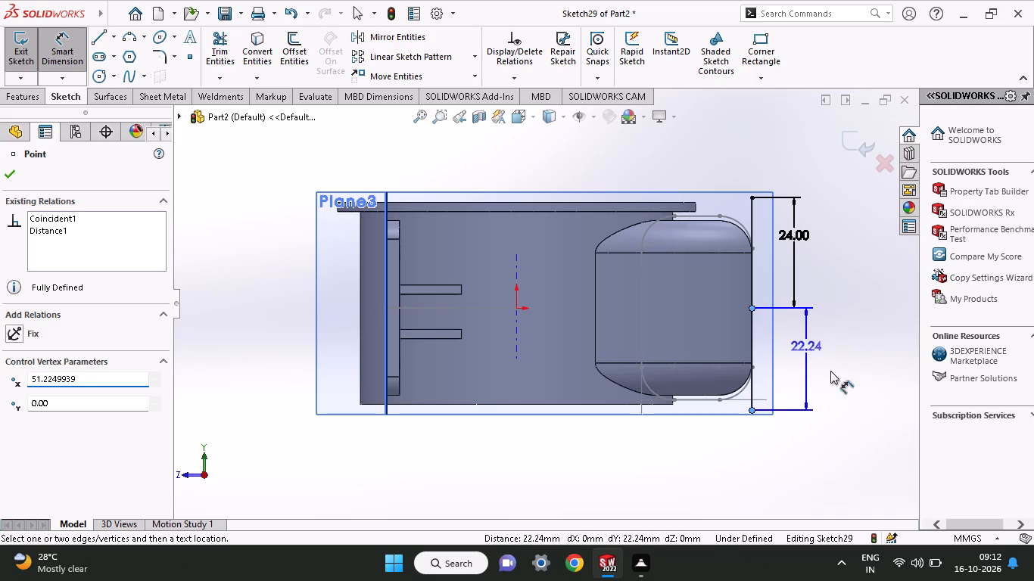
pyautogui.write('24')
pyautogui.press('Return')
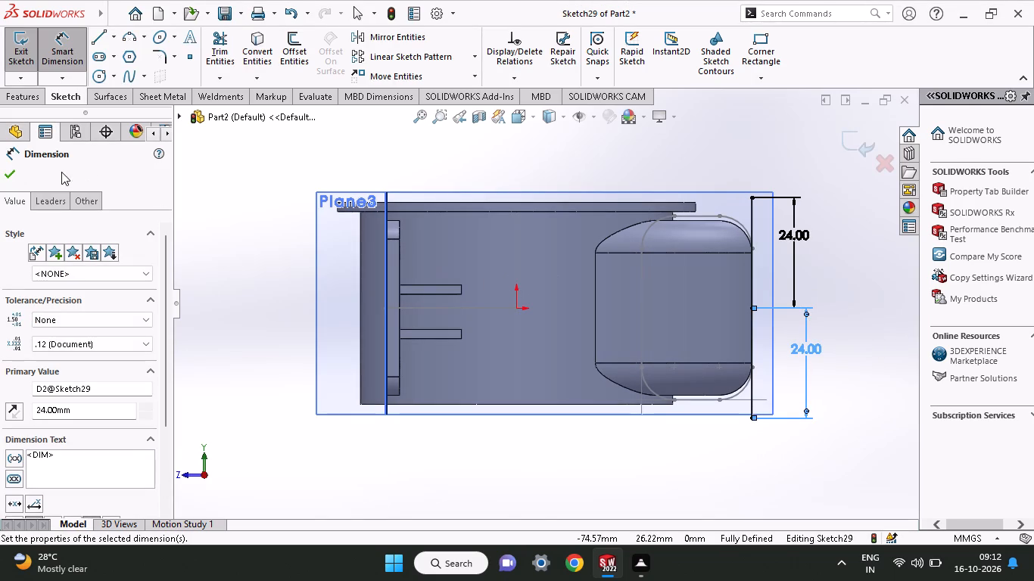
# Sketch a horizontal line from the upper end of the vertical line inward above the outlet and dimension it to 35 mm.
pyautogui.click(95, 38)
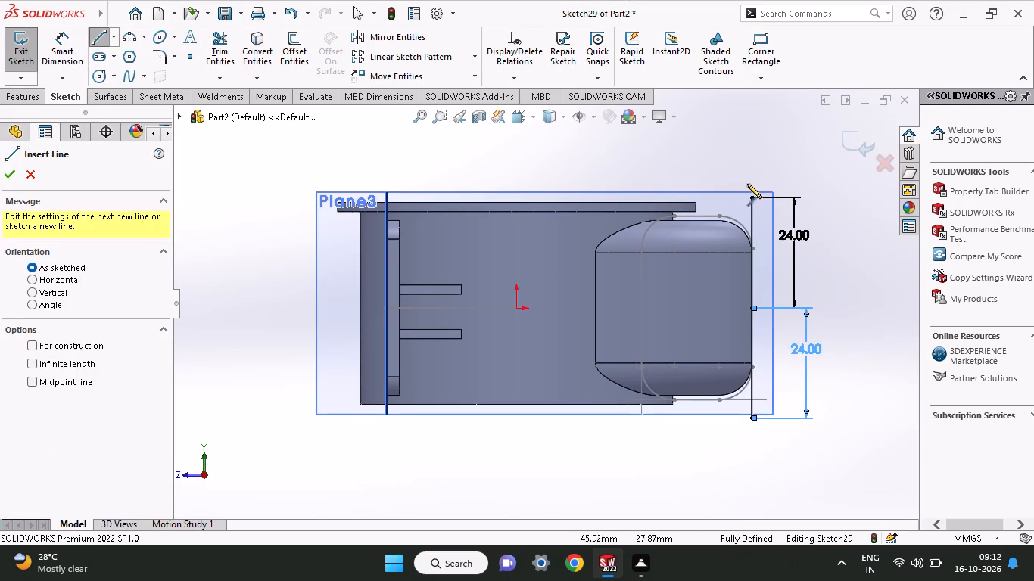
pyautogui.click(749, 198)
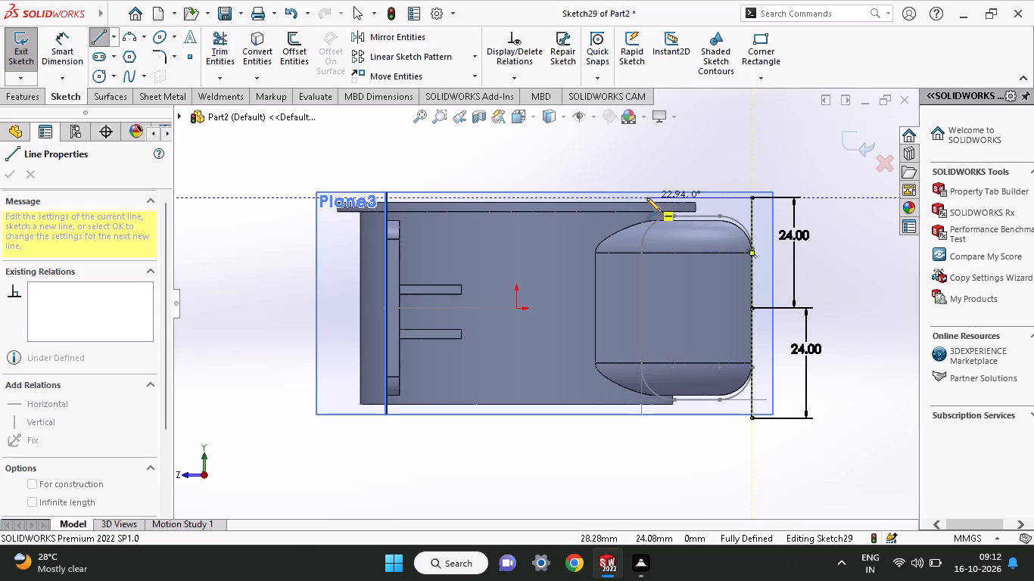
pyautogui.click(646, 197)
pyautogui.rightClick(649, 163)
pyautogui.click(660, 166)
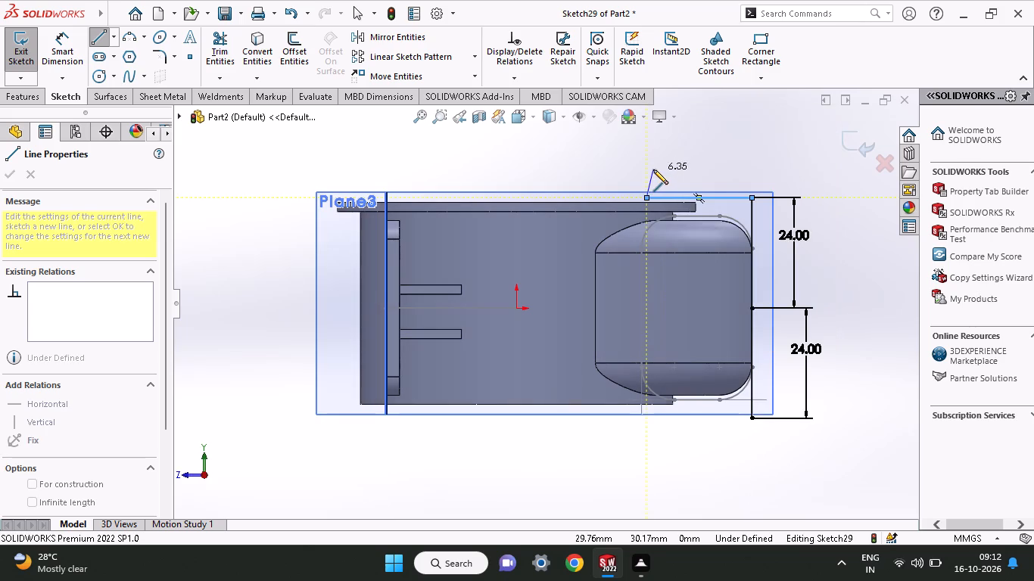
pyautogui.rightClick(653, 169)
pyautogui.click(670, 181)
pyautogui.click(55, 45)
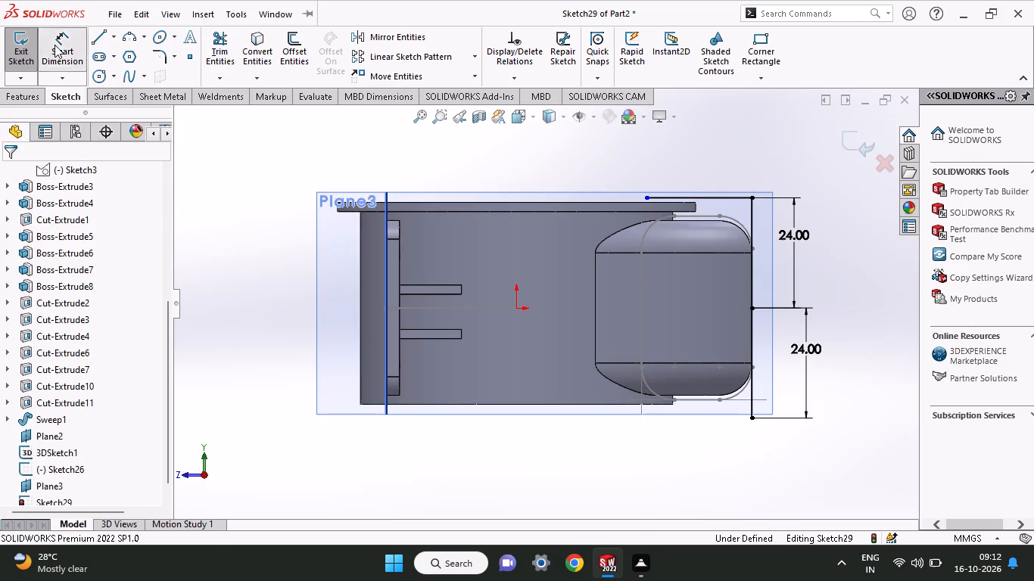
pyautogui.click(675, 198)
pyautogui.click(675, 157)
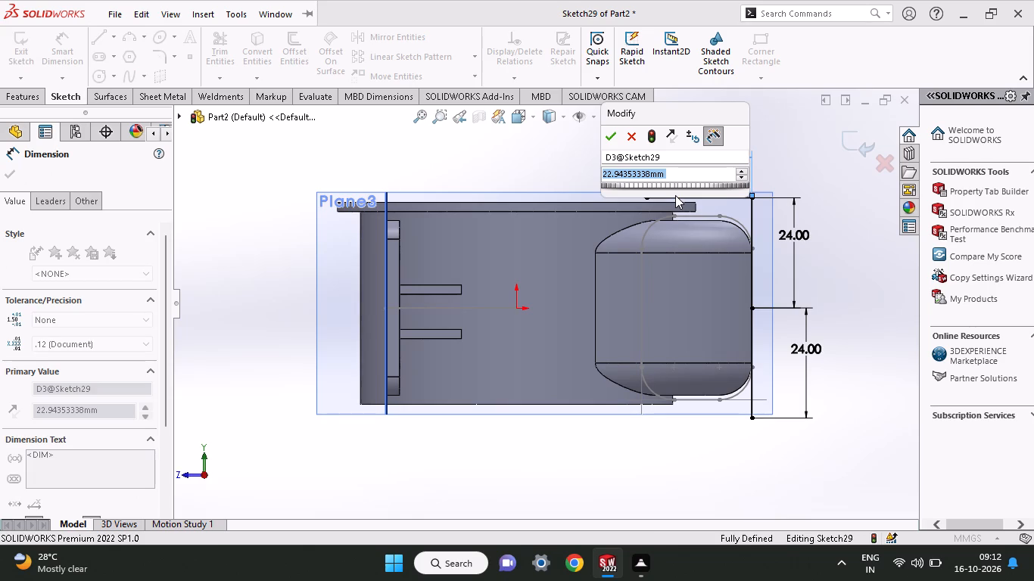
pyautogui.write('35')
pyautogui.press('Return')
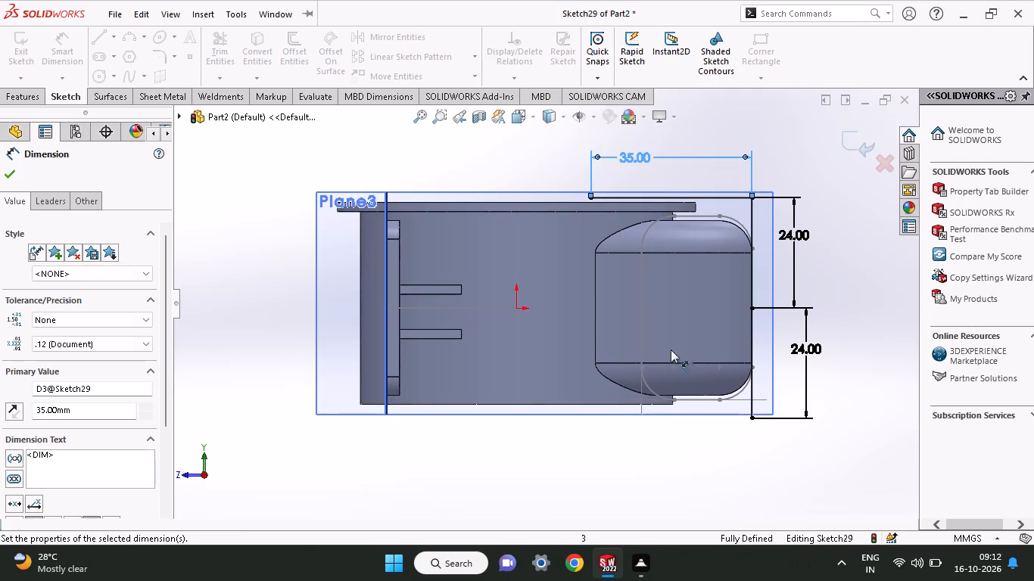
# Sketch a vertical line down from the inner end of the 35 mm line and dimension it to 48 mm.
pyautogui.click(95, 34)
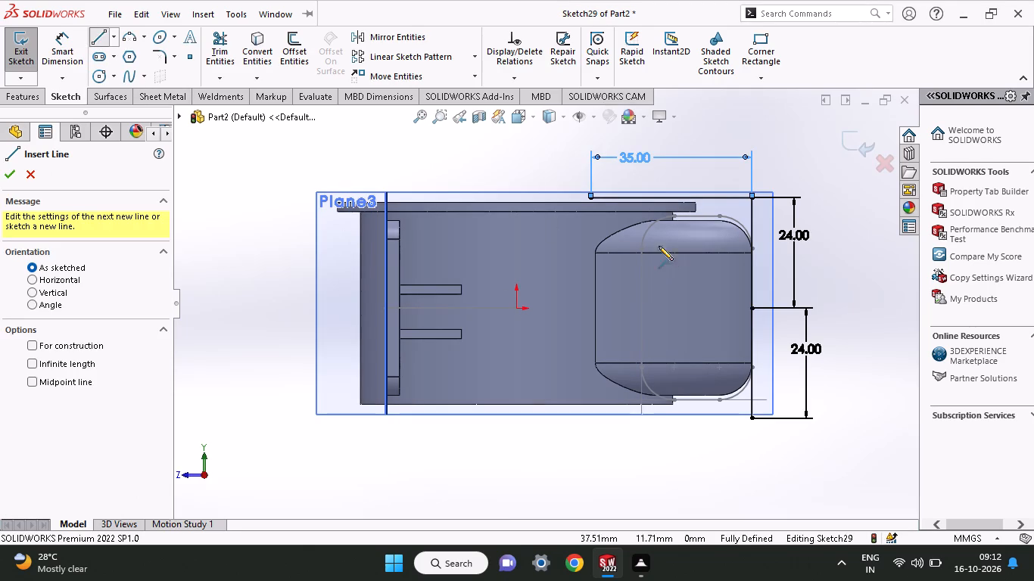
pyautogui.click(590, 197)
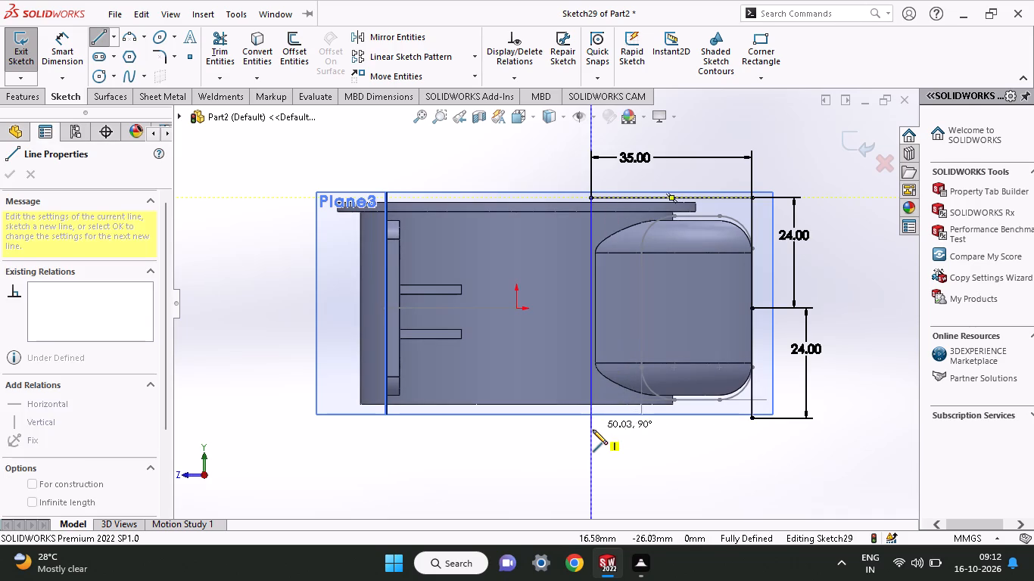
pyautogui.click(593, 431)
pyautogui.rightClick(624, 439)
pyautogui.click(658, 399)
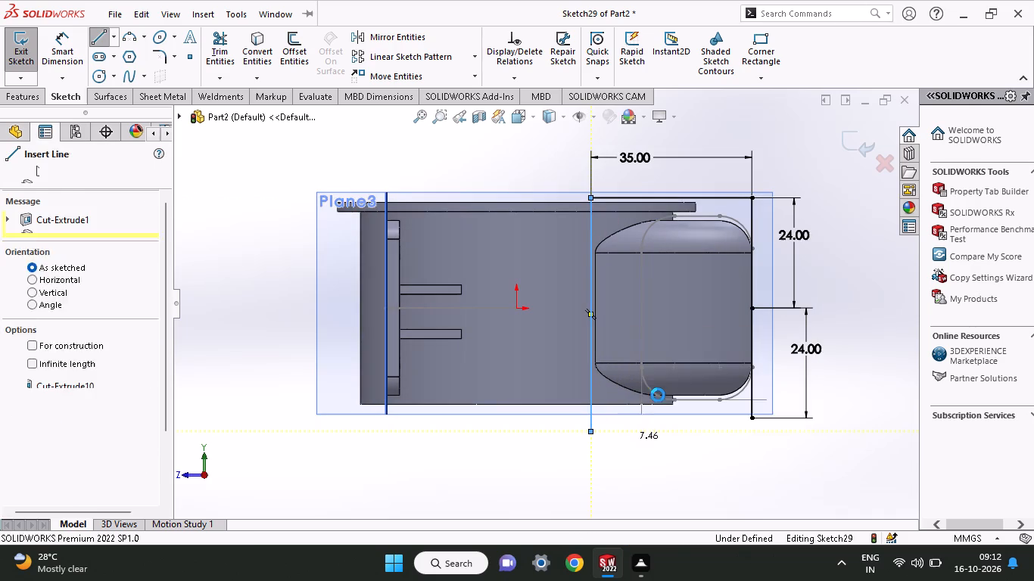
pyautogui.click(70, 59)
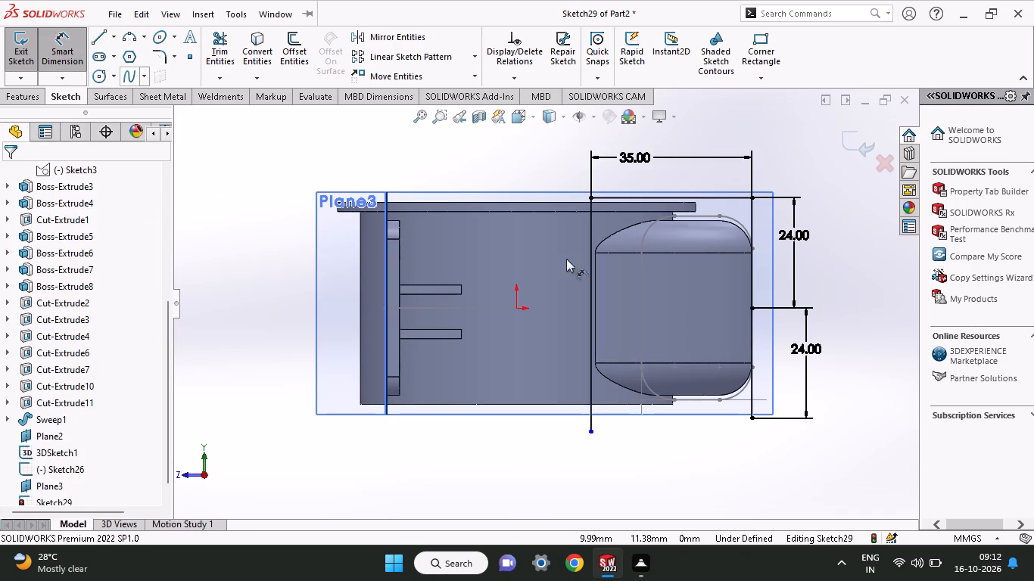
pyautogui.click(591, 353)
pyautogui.click(536, 355)
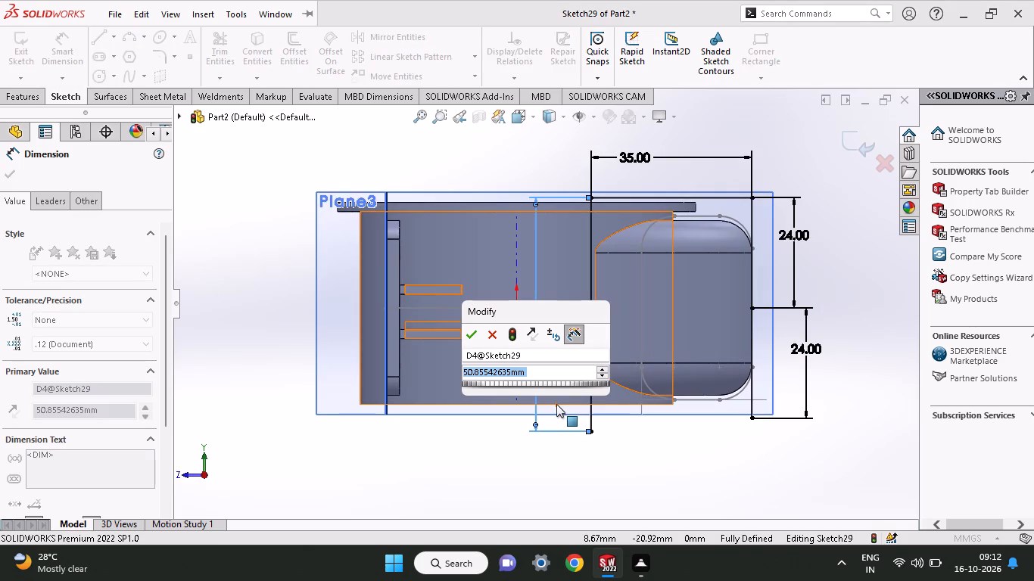
pyautogui.write('48')
pyautogui.press('Return')
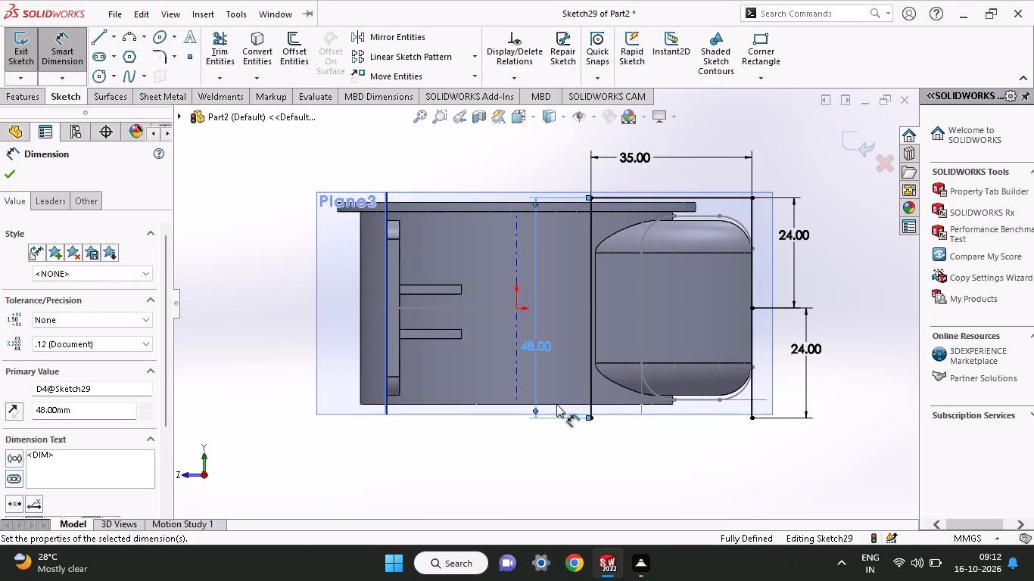
# Close the rectangular profile with a 35 mm horizontal line joining the lower ends of the two vertical sides.
pyautogui.click(98, 38)
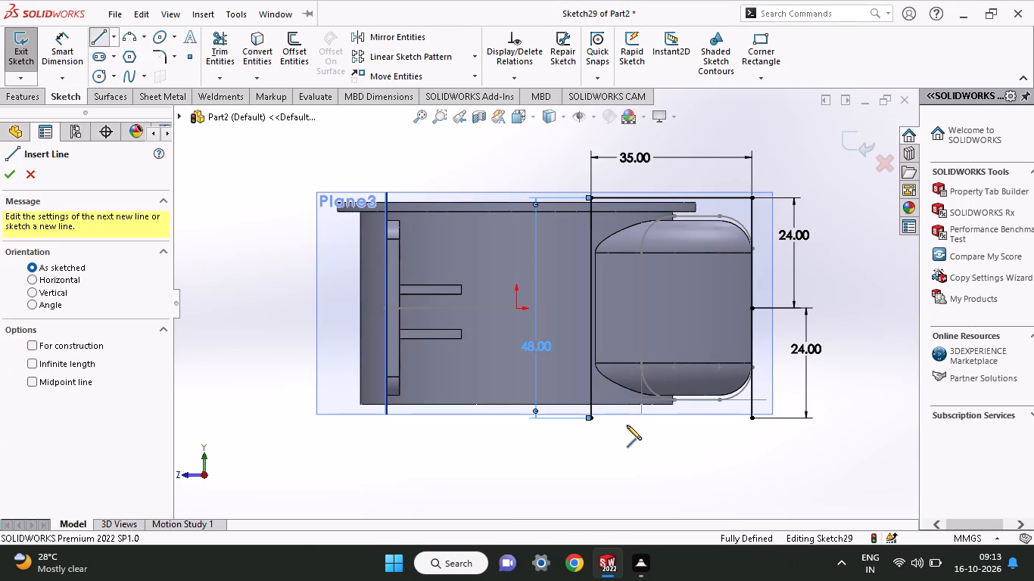
pyautogui.click(593, 422)
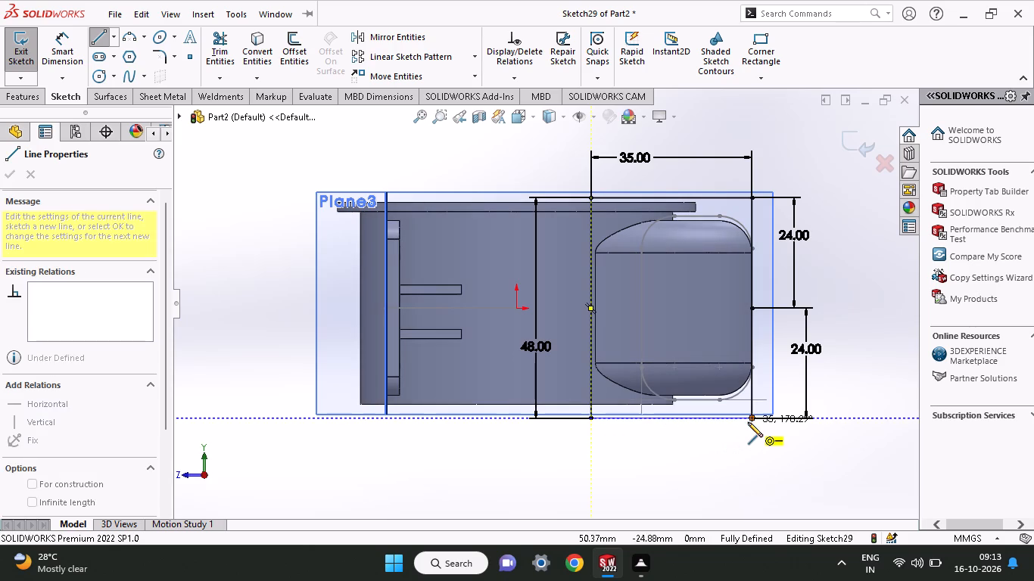
pyautogui.click(748, 422)
pyautogui.rightClick(724, 453)
pyautogui.click(741, 437)
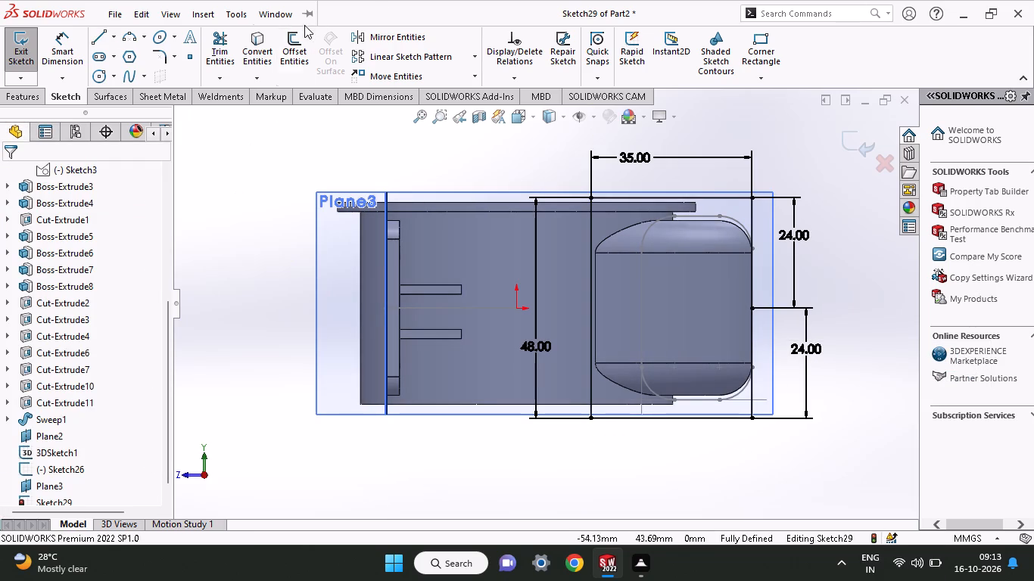
# Fillet all four corners of the 35 by 48 mm rectangular profile with a 7 mm radius.
pyautogui.click(160, 51)
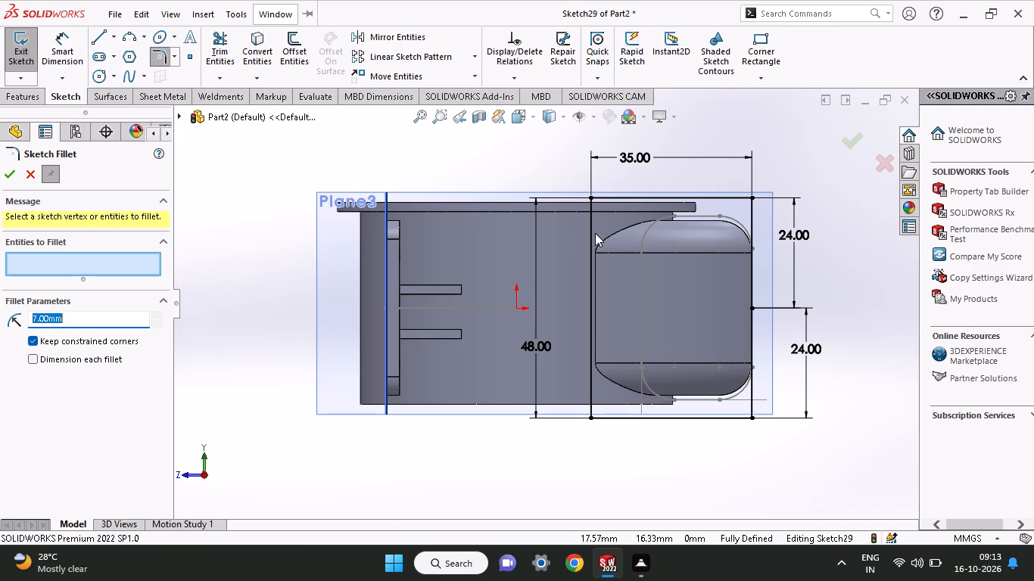
pyautogui.click(590, 233)
pyautogui.click(609, 198)
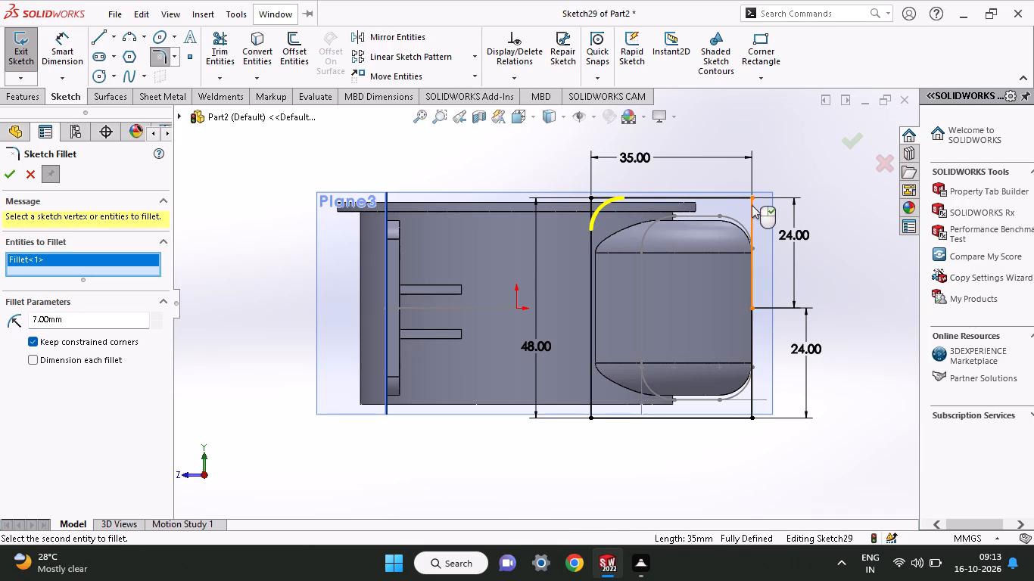
pyautogui.click(752, 201)
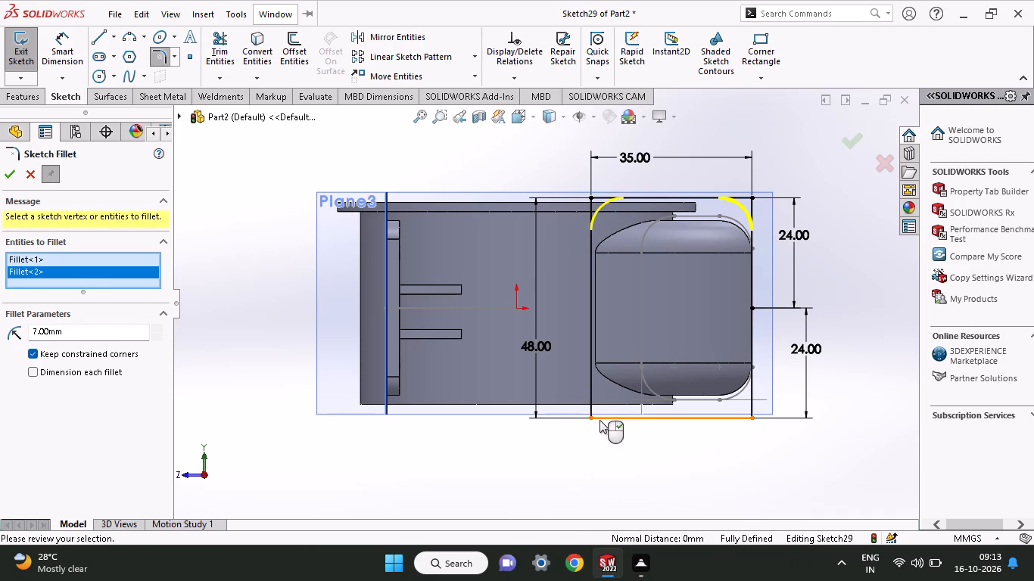
pyautogui.click(595, 419)
pyautogui.click(750, 419)
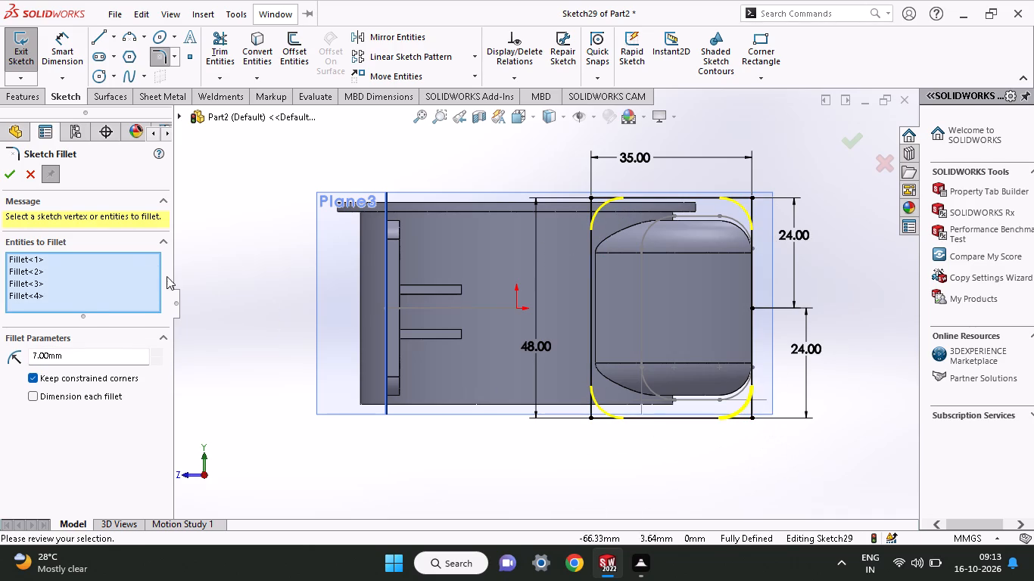
pyautogui.click(11, 174)
pyautogui.moveTo(512, 426); pyautogui.dragTo(509, 426, button='middle')
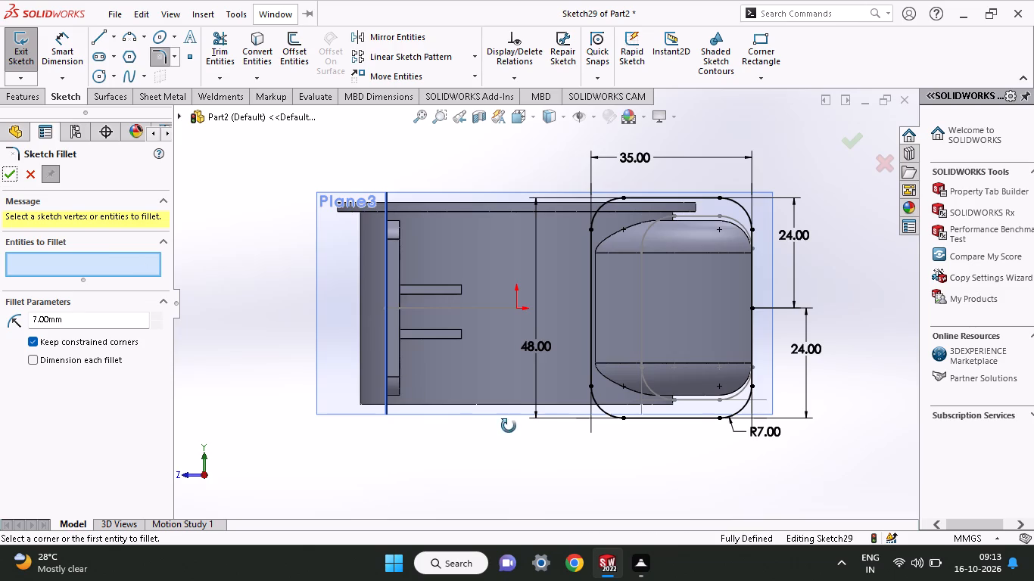
pyautogui.moveTo(509, 426); pyautogui.dragTo(375, 344, button='middle')
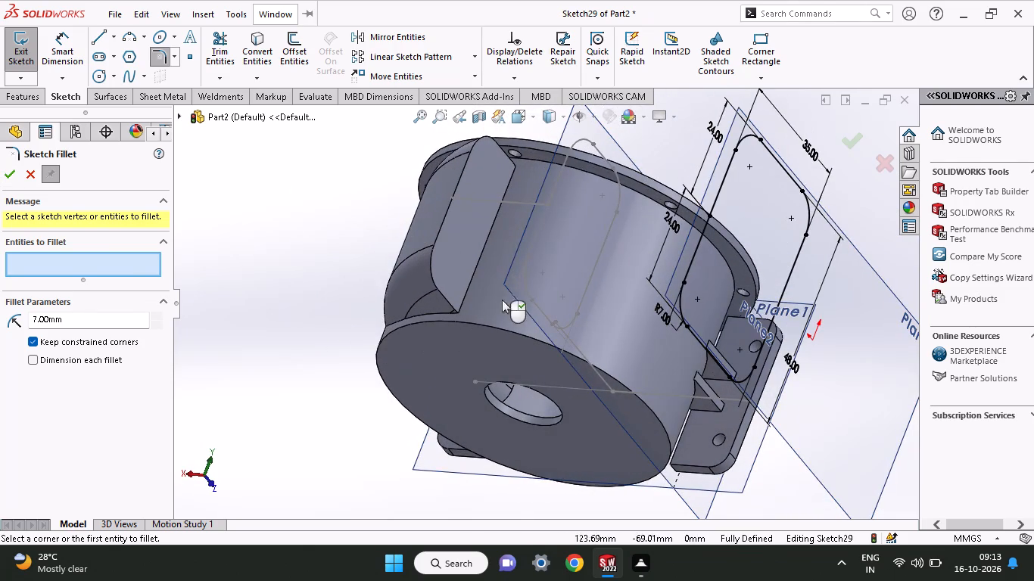
pyautogui.click(12, 169)
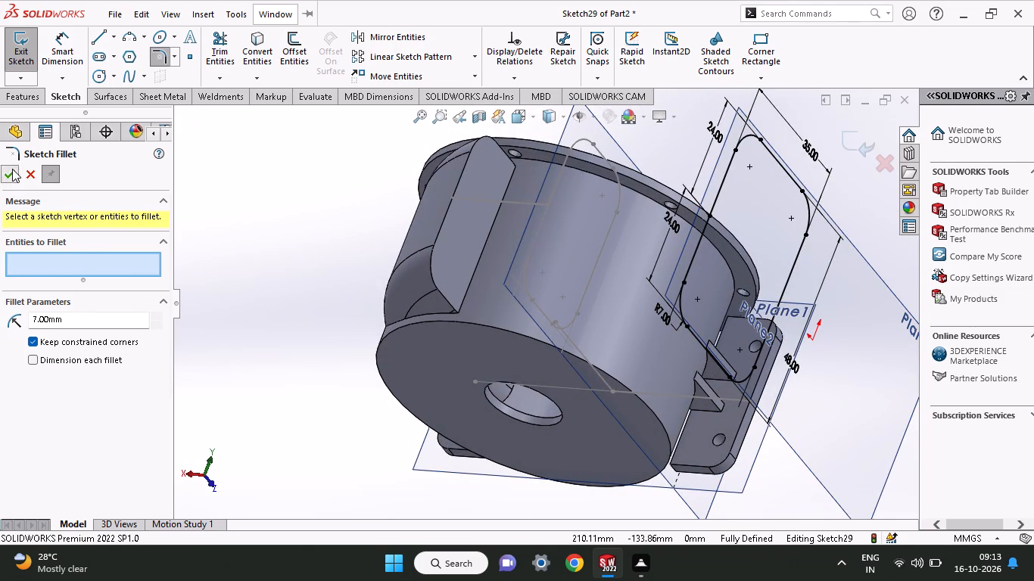
# Finish and exit the rounded rectangular profile sketch on Plane3.
pyautogui.moveTo(782, 153); pyautogui.dragTo(754, 193, button='middle')
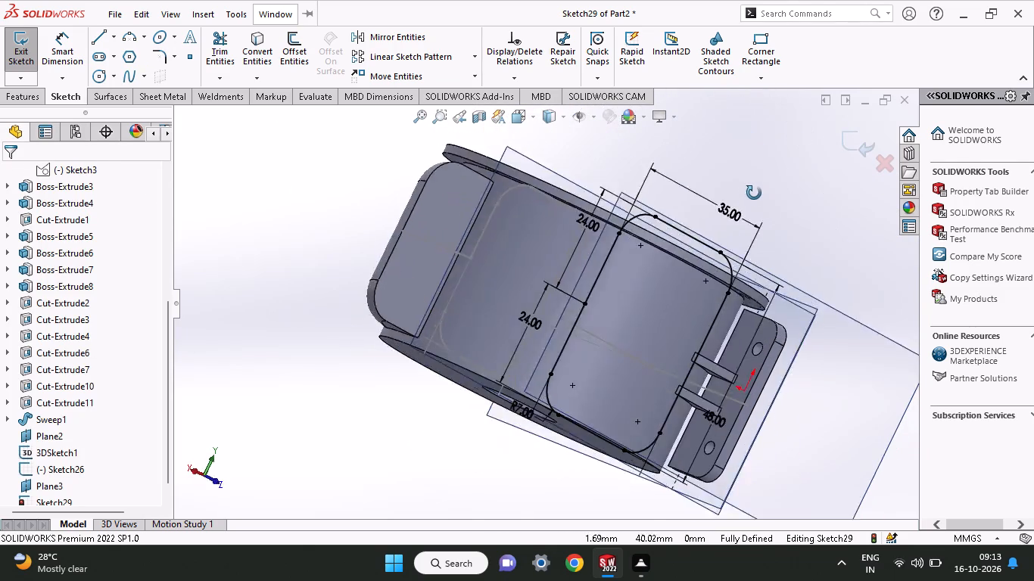
pyautogui.moveTo(754, 193); pyautogui.dragTo(733, 210, button='middle')
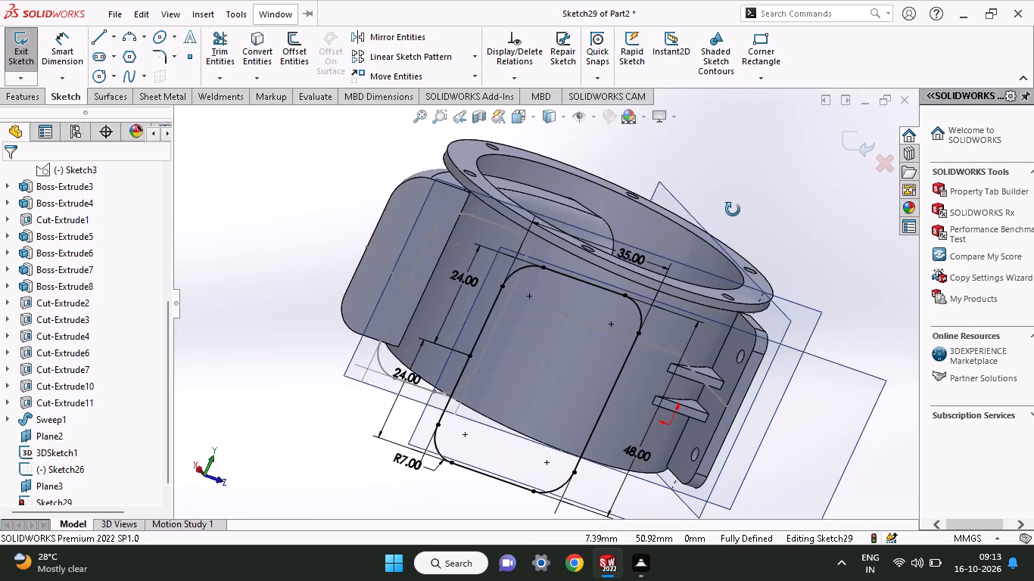
pyautogui.moveTo(733, 210); pyautogui.dragTo(771, 166, button='middle')
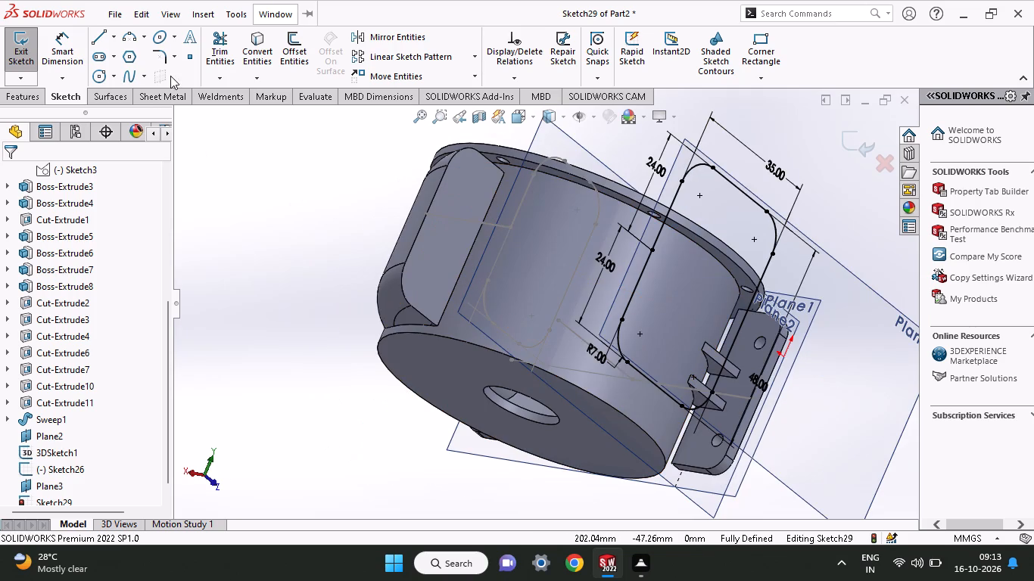
pyautogui.click(17, 92)
pyautogui.rightClick(189, 155)
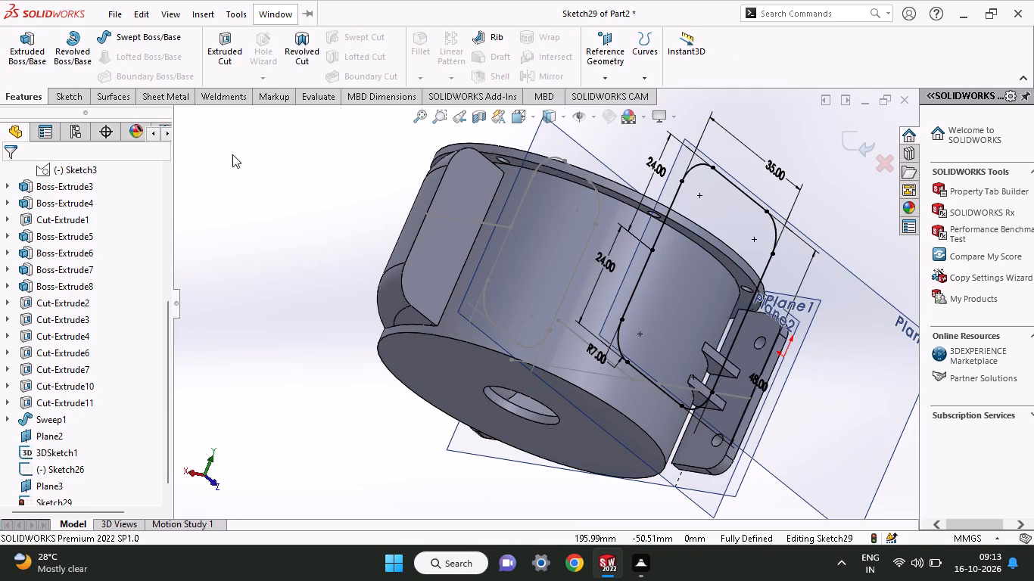
pyautogui.click(357, 139)
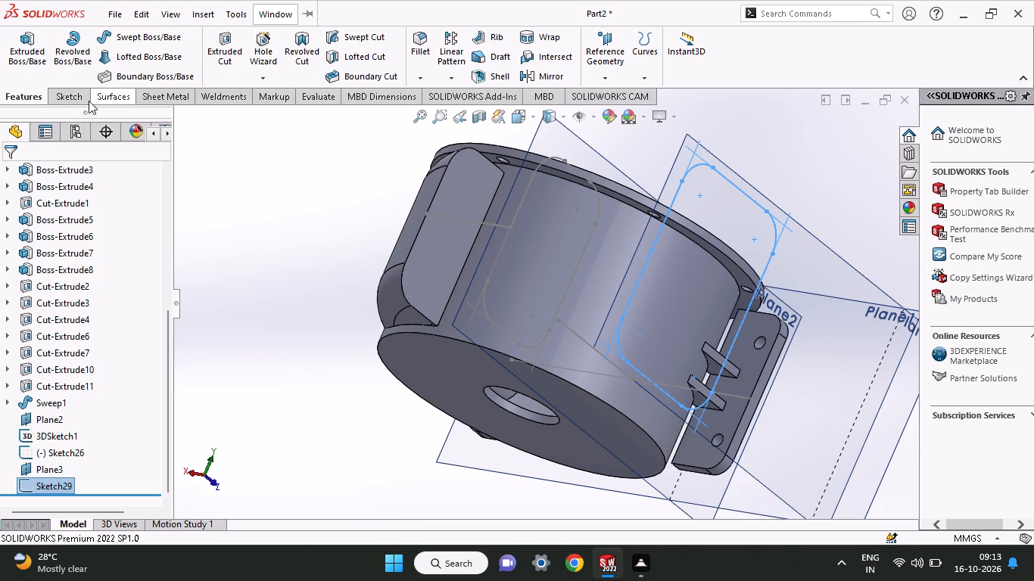
# Loft a solid between the 35 by 48 mm profile on Plane3 and the existing smaller rounded closed-loop profile.
pyautogui.click(125, 61)
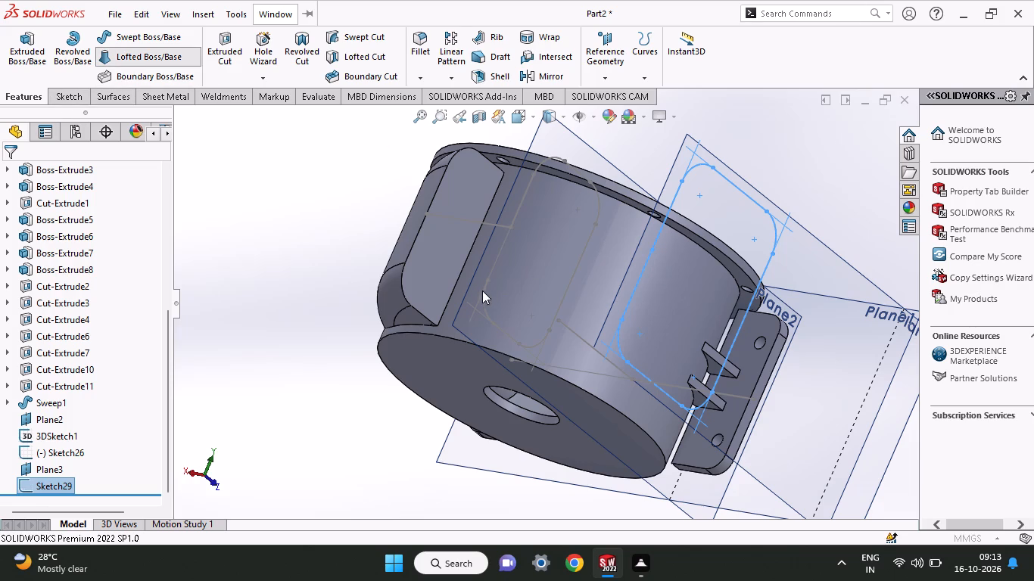
pyautogui.click(483, 300)
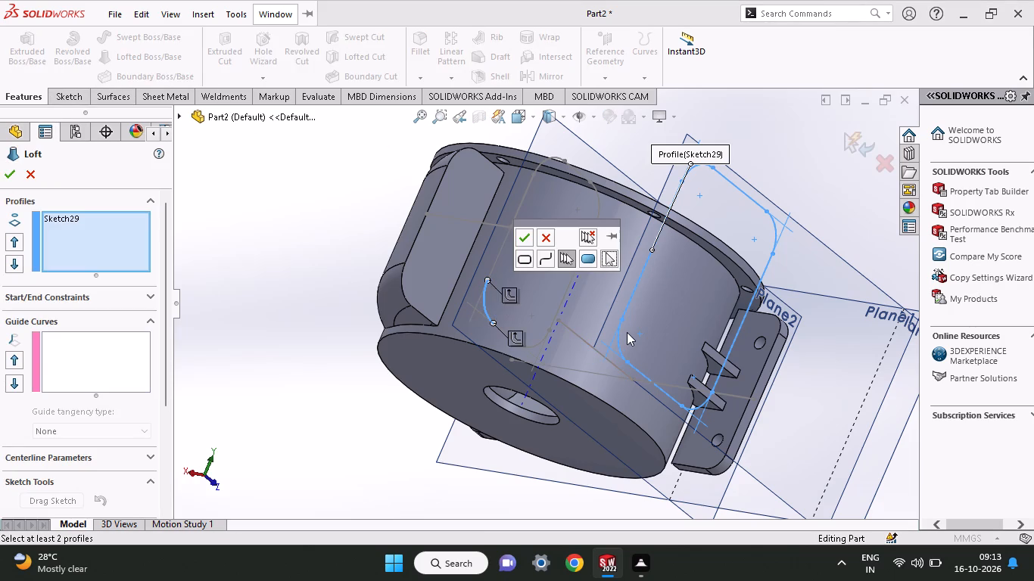
pyautogui.click(621, 340)
pyautogui.click(619, 340)
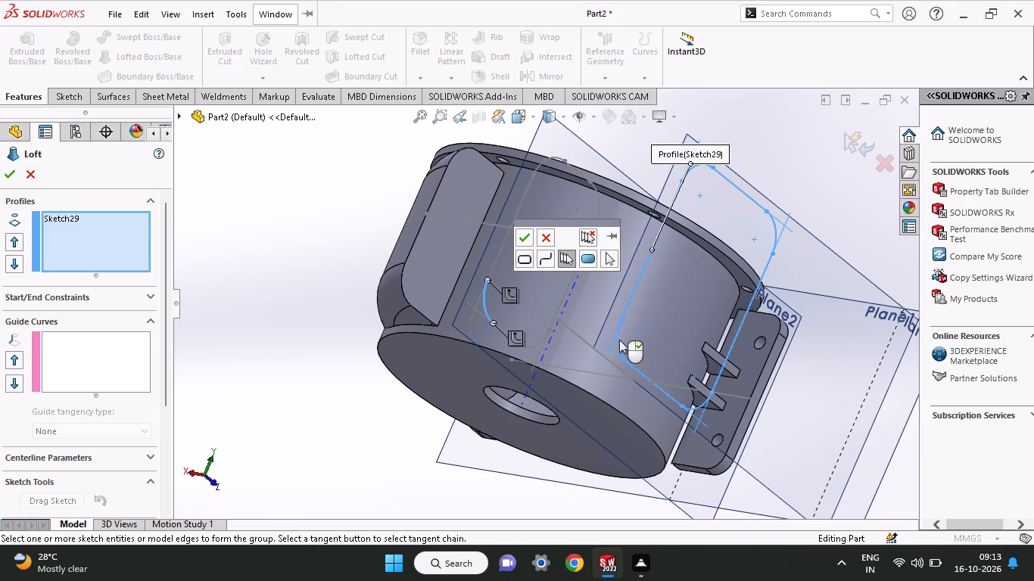
pyautogui.click(619, 340)
pyautogui.click(619, 340)
pyautogui.click(528, 263)
pyautogui.click(525, 233)
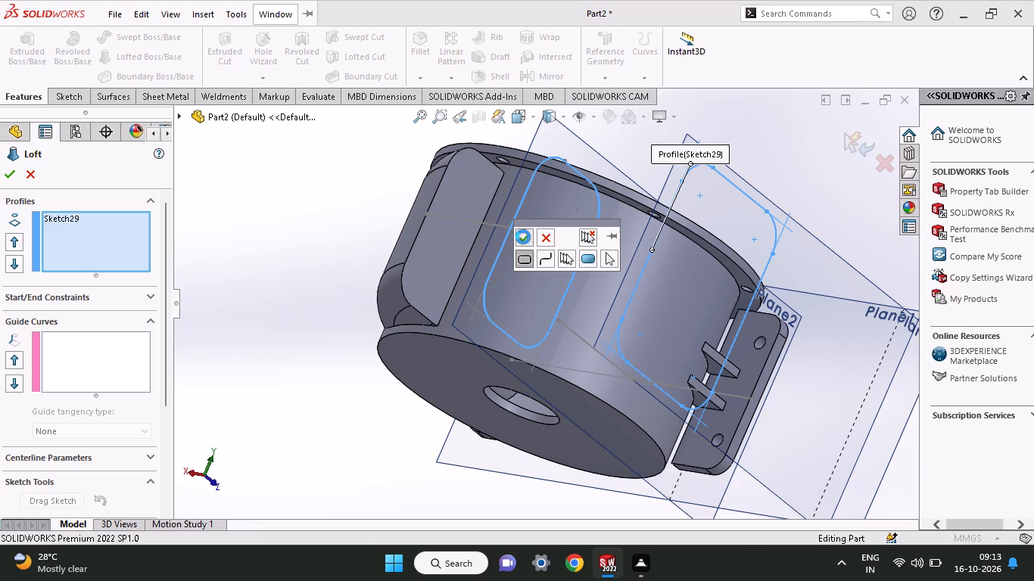
pyautogui.moveTo(616, 403); pyautogui.dragTo(620, 314, button='middle')
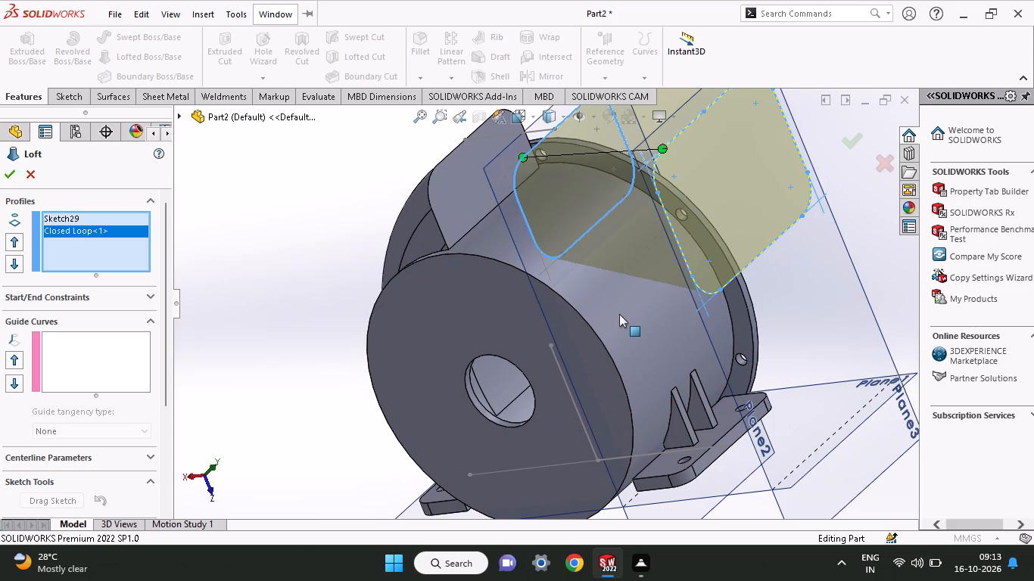
pyautogui.moveTo(615, 304); pyautogui.dragTo(591, 375, button='middle')
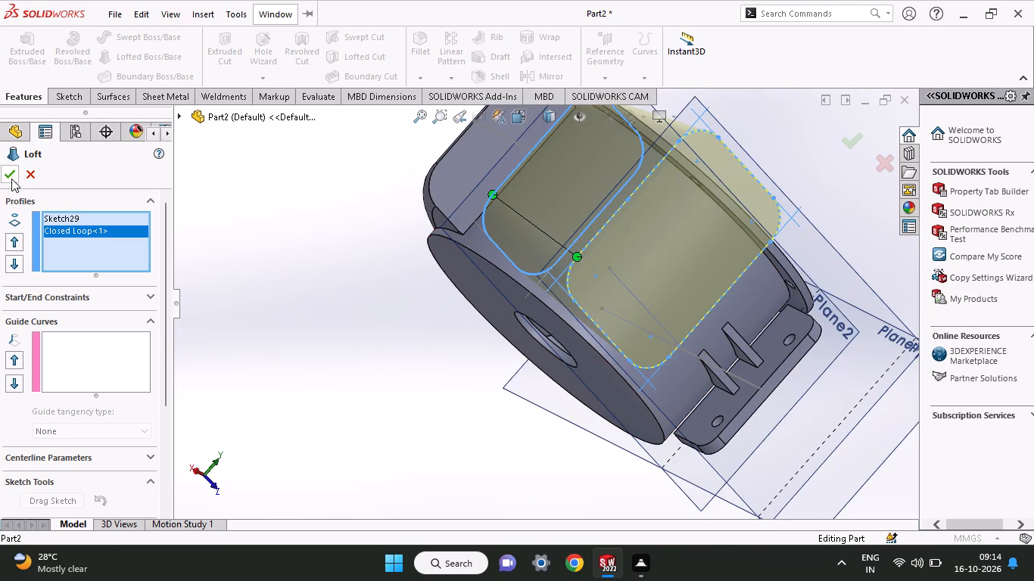
pyautogui.click(11, 176)
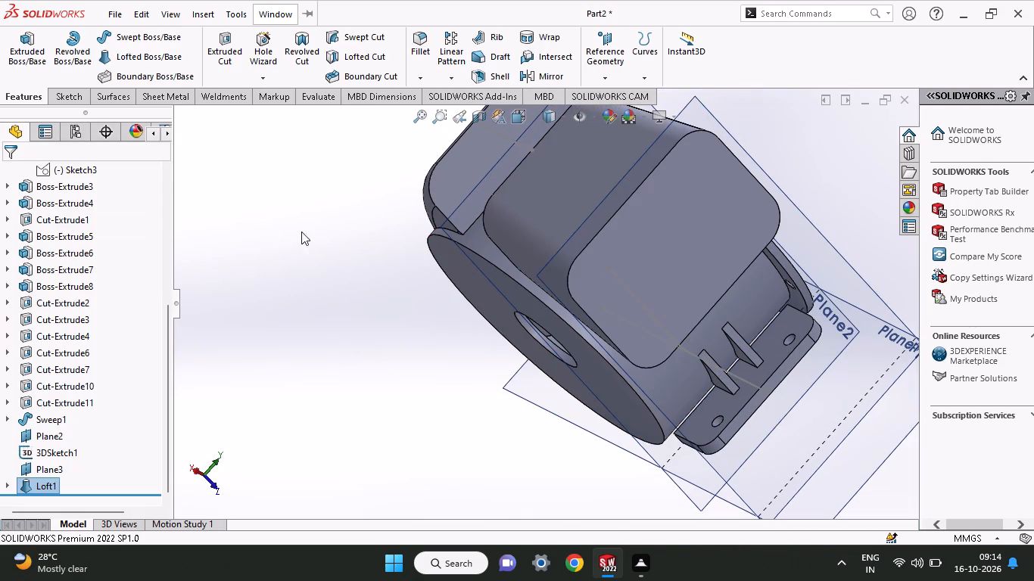
# Start a new sketch on the Right Plane.
pyautogui.moveTo(376, 297); pyautogui.dragTo(411, 277, button='middle')
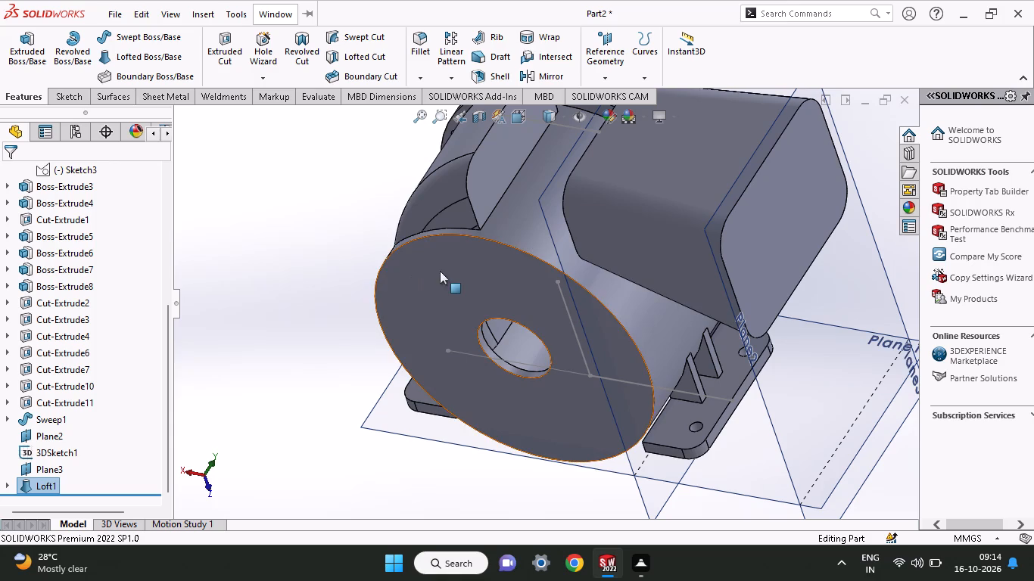
pyautogui.moveTo(516, 252); pyautogui.dragTo(492, 268, button='middle')
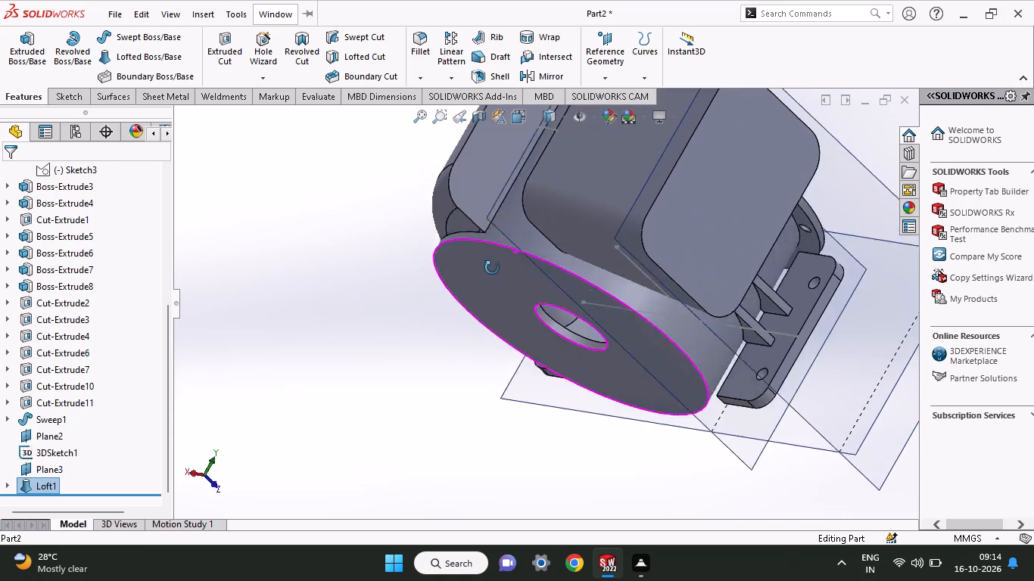
pyautogui.moveTo(492, 268); pyautogui.dragTo(513, 226, button='middle')
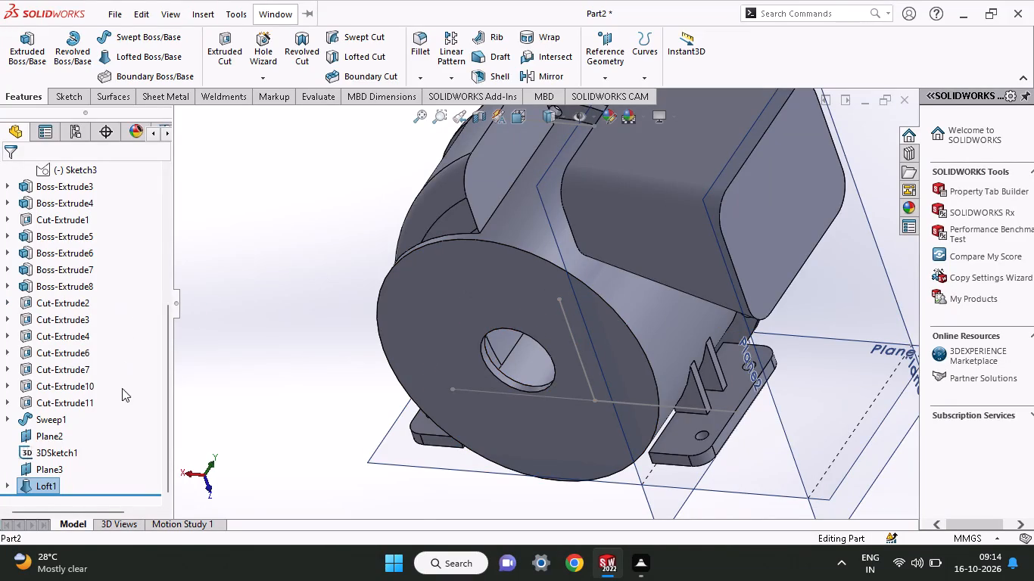
pyautogui.moveTo(164, 351); pyautogui.dragTo(175, 284)
pyautogui.moveTo(175, 282); pyautogui.dragTo(175, 277)
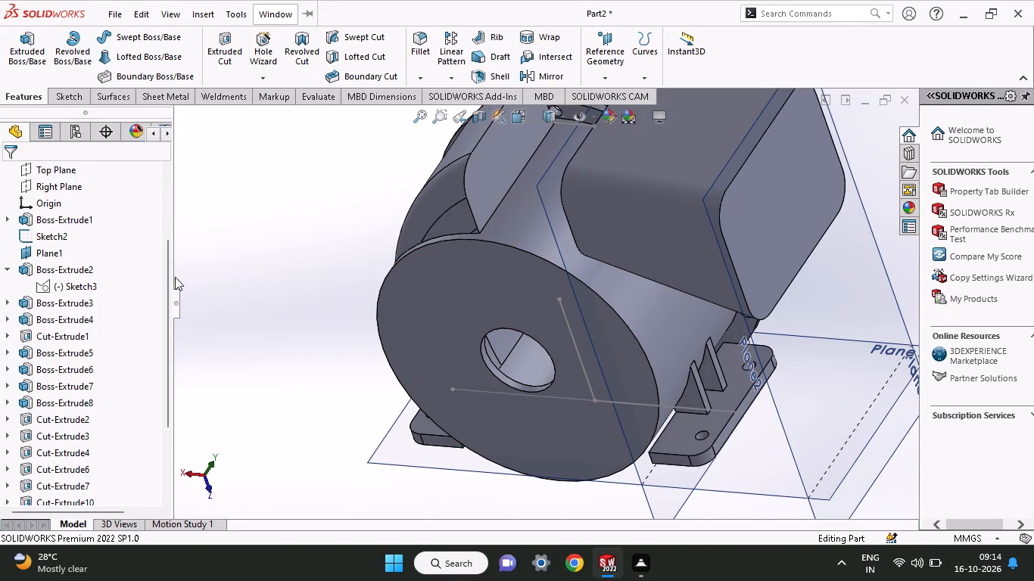
pyautogui.moveTo(175, 277); pyautogui.dragTo(175, 265)
pyautogui.click(79, 169)
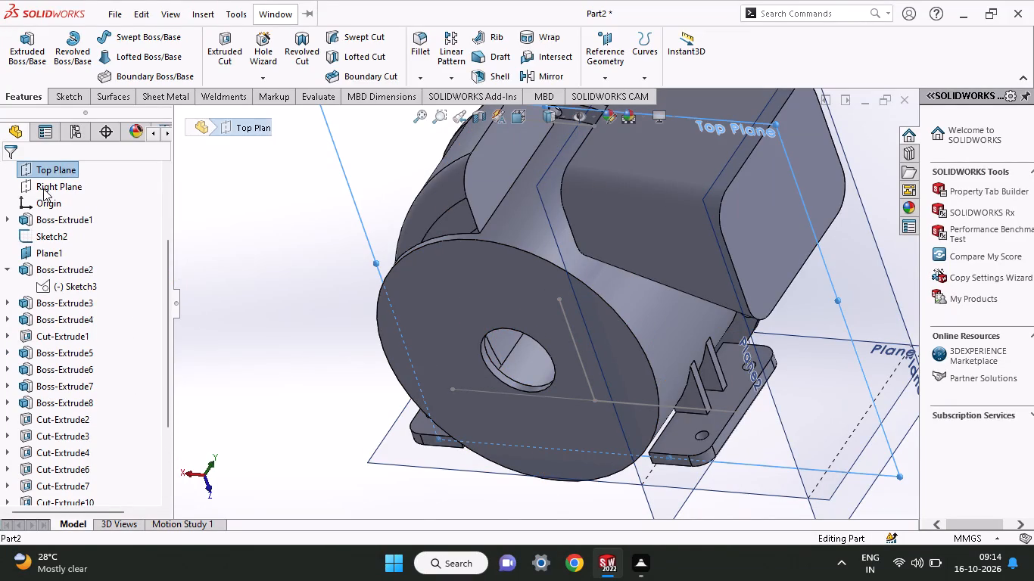
pyautogui.click(42, 188)
pyautogui.click(58, 171)
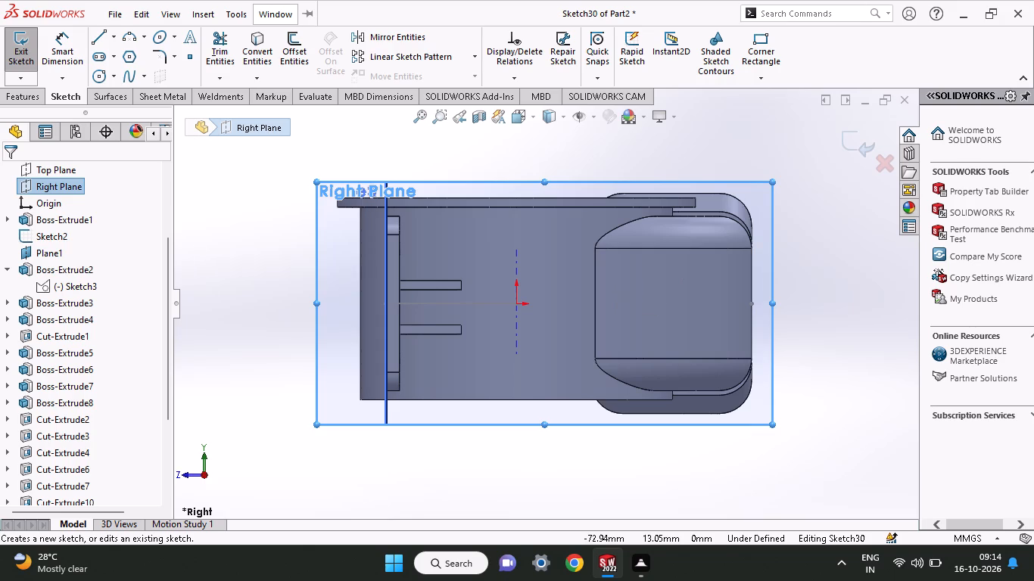
# Sketch a vertical line about 9 mm up from the outer edge midpoint, and continue back down to about 9 mm below it.
pyautogui.click(101, 38)
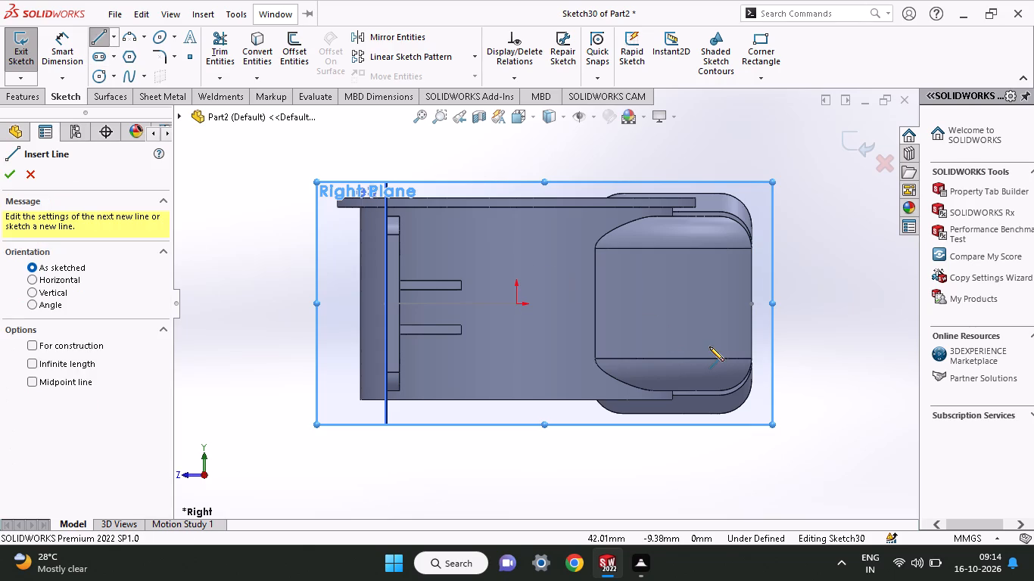
pyautogui.click(754, 305)
pyautogui.click(752, 260)
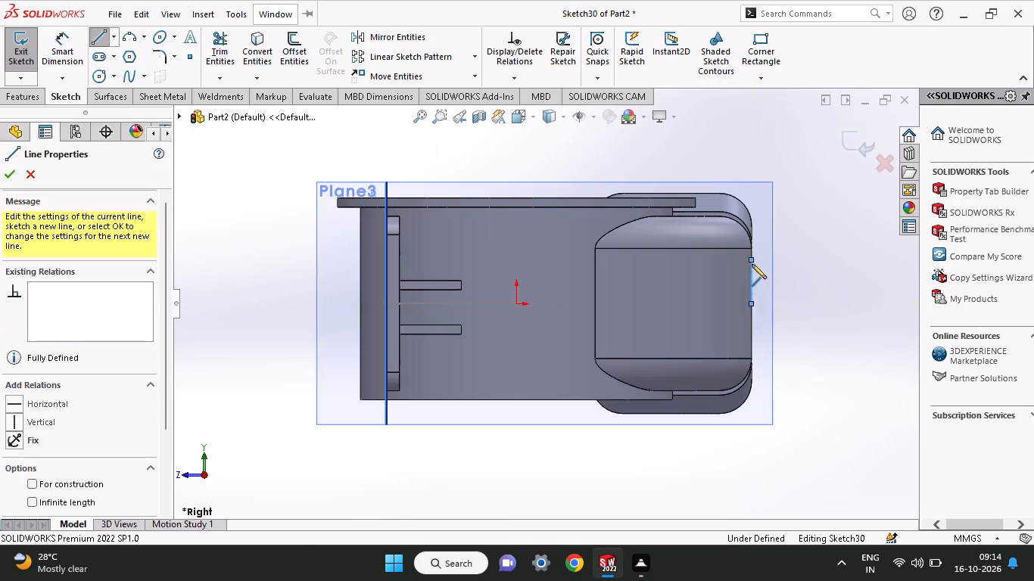
pyautogui.click(749, 344)
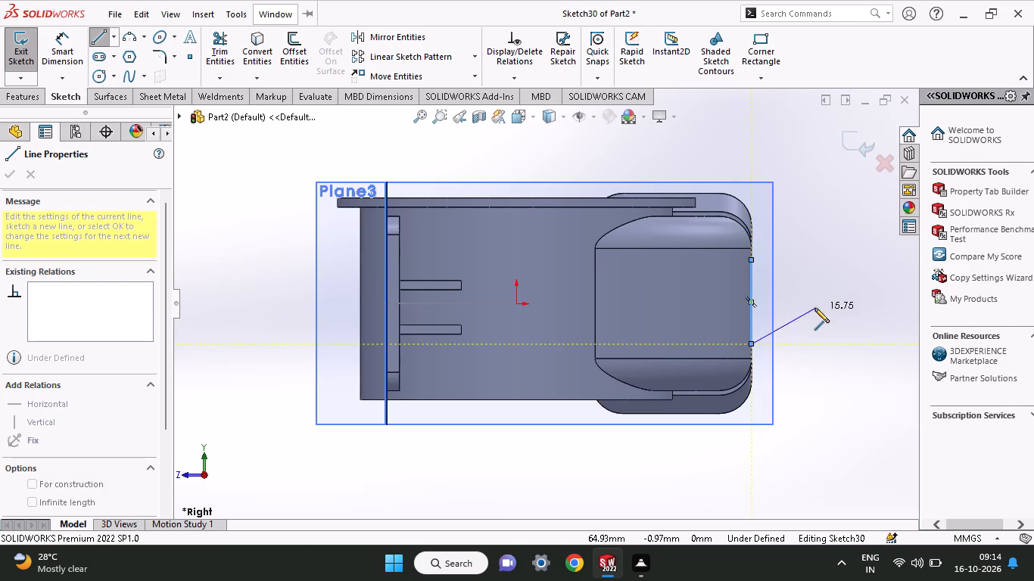
pyautogui.rightClick(814, 308)
pyautogui.click(830, 315)
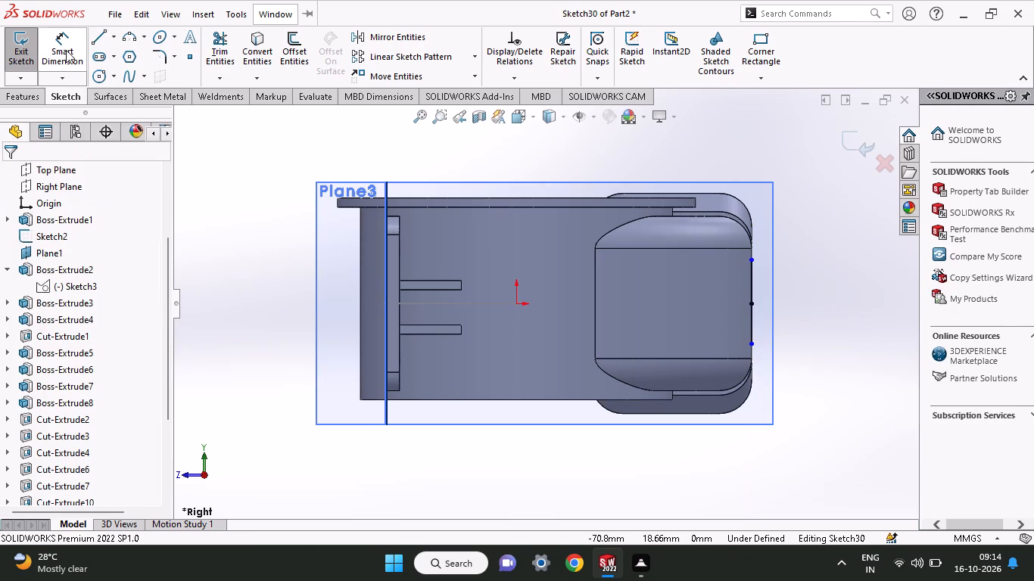
# Dimension the upper and lower ends of the vertical line to 19 mm each from the outer edge midpoint.
pyautogui.click(66, 50)
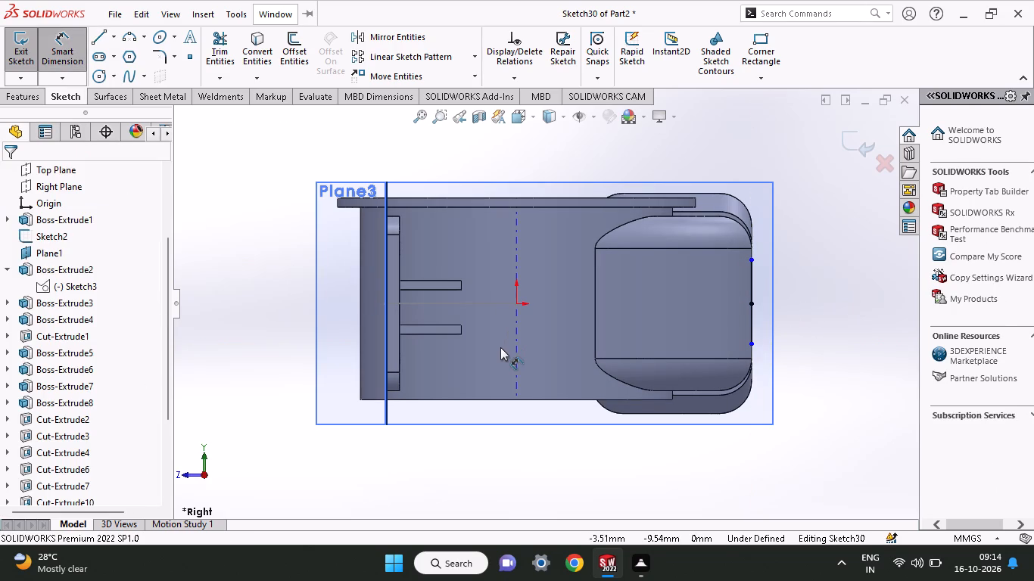
pyautogui.click(749, 304)
pyautogui.click(750, 262)
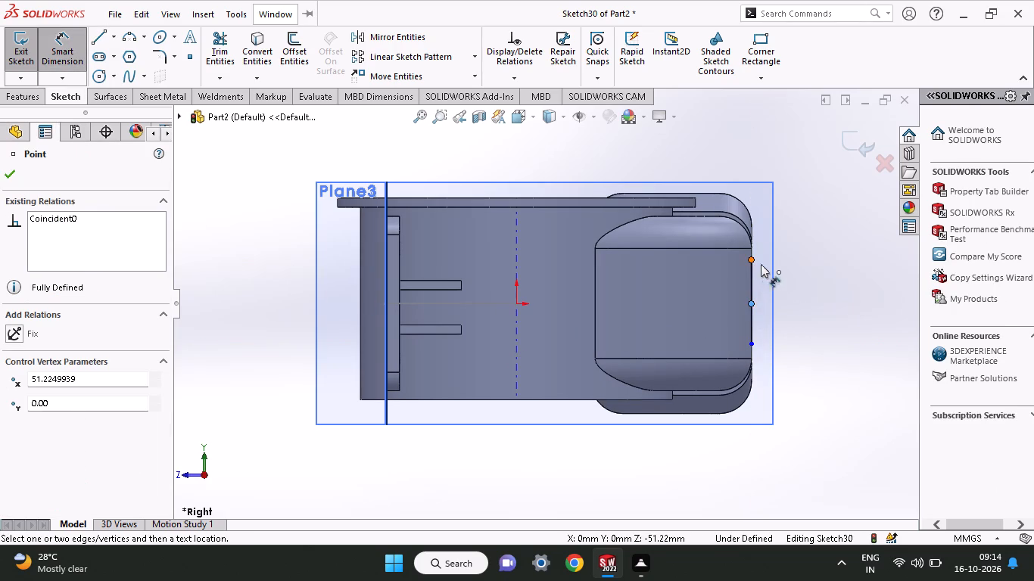
pyautogui.click(785, 278)
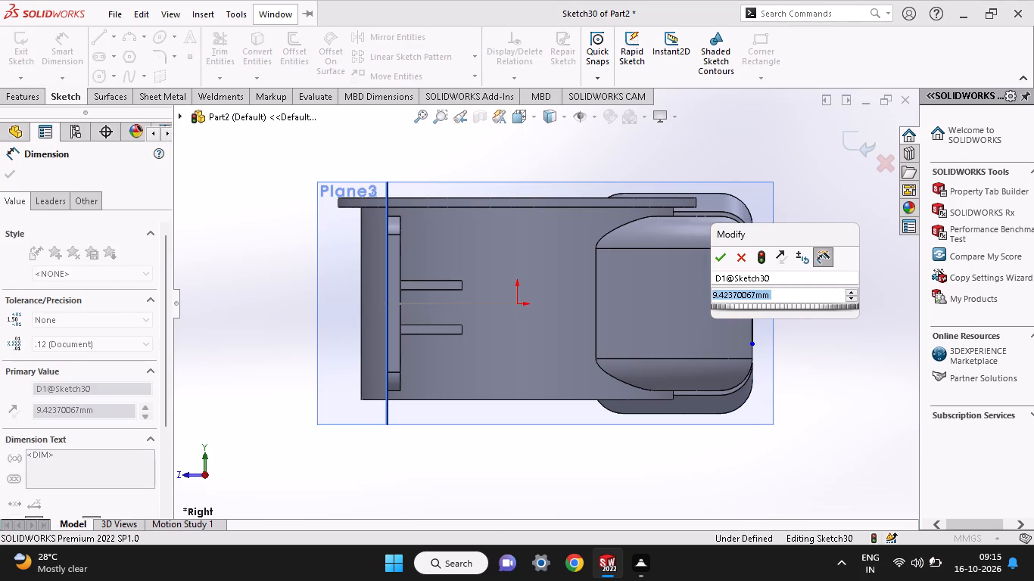
pyautogui.write('19')
pyautogui.press('Return')
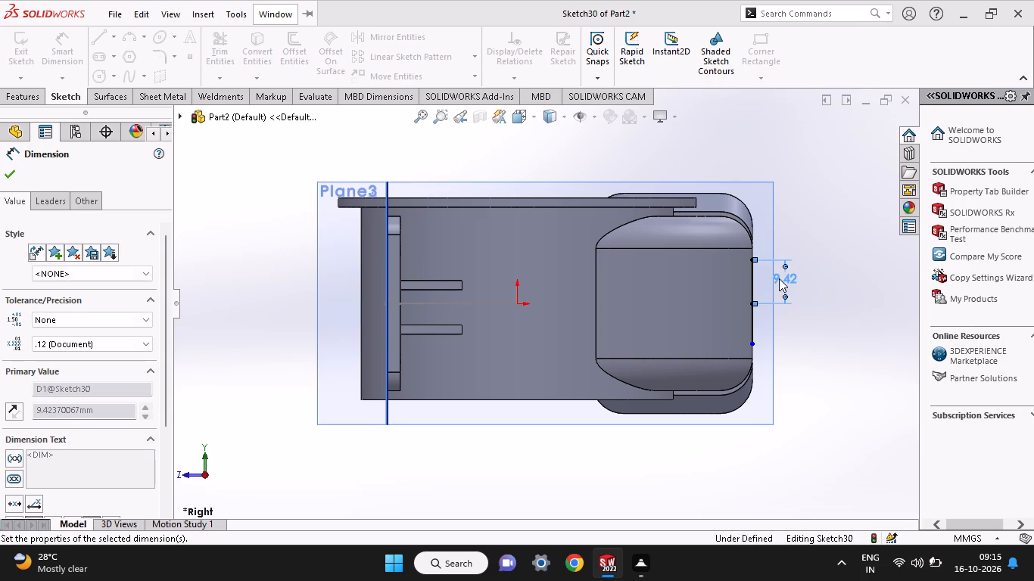
pyautogui.click(754, 344)
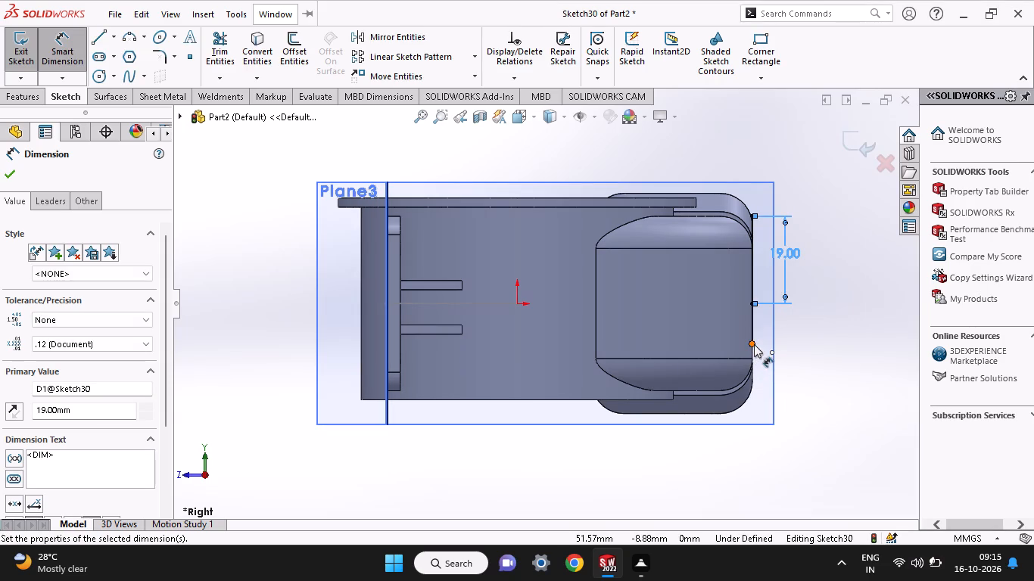
pyautogui.click(754, 303)
pyautogui.click(793, 327)
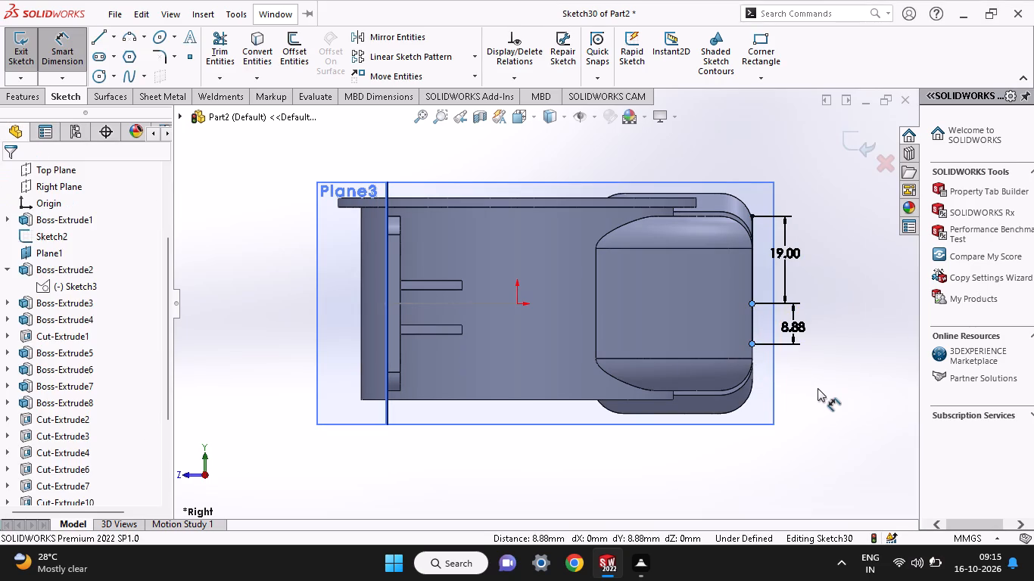
pyautogui.write('19')
pyautogui.press('Return')
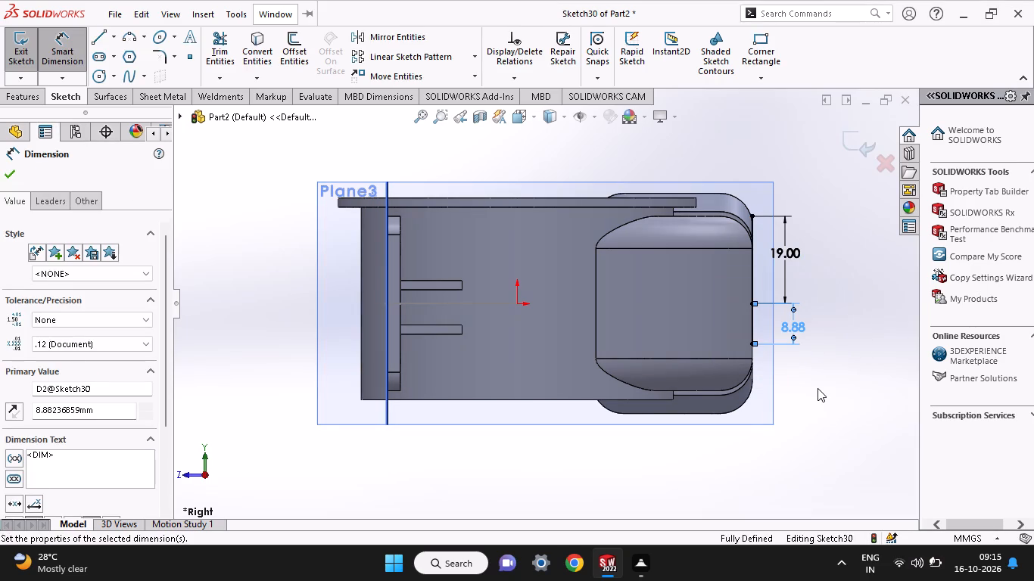
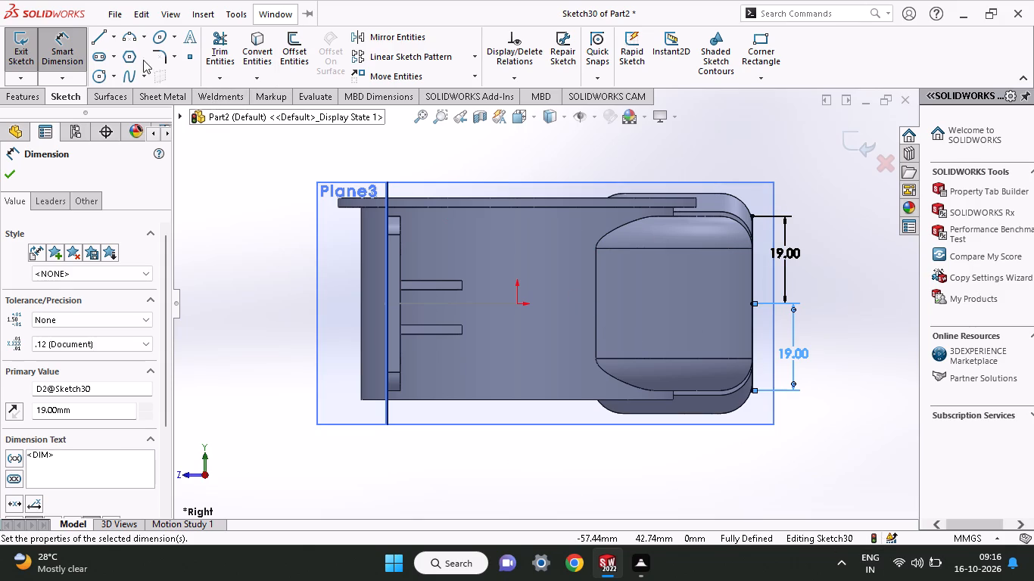
# Sketch three connected lines from the outer vertical line's upper end to its lower end, closing a rectangle about 19 mm wide.
pyautogui.click(98, 36)
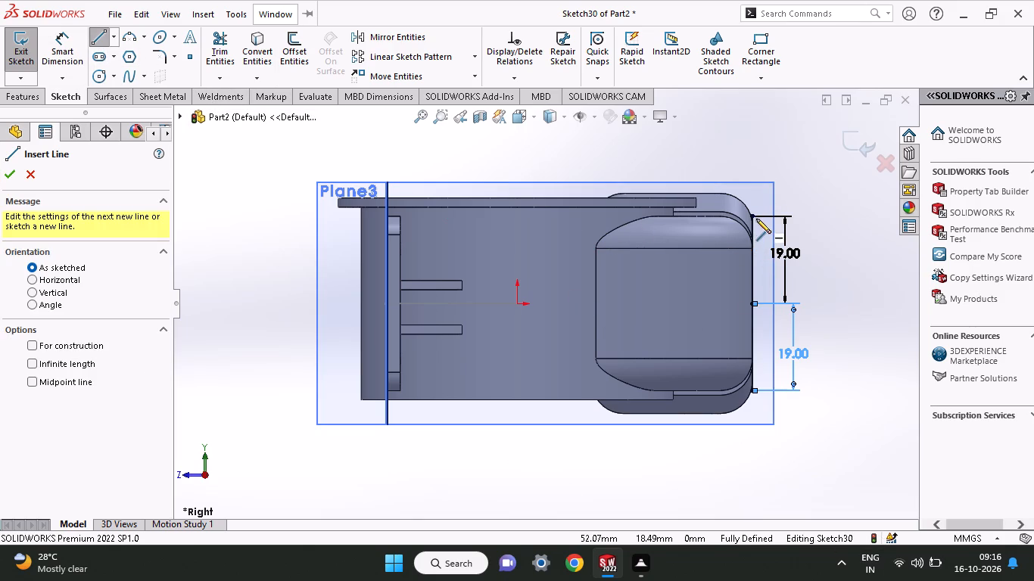
pyautogui.click(756, 219)
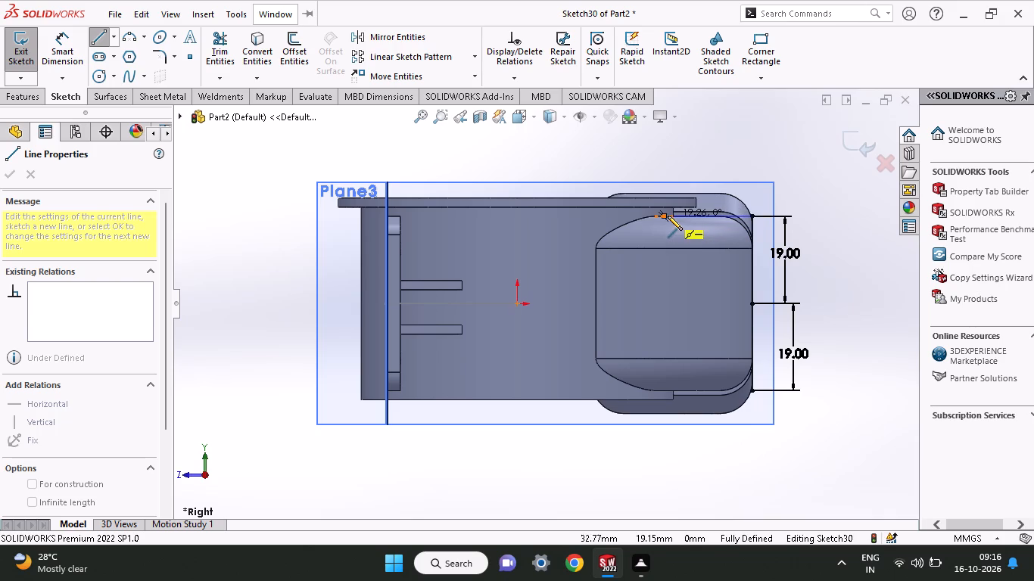
pyautogui.click(668, 216)
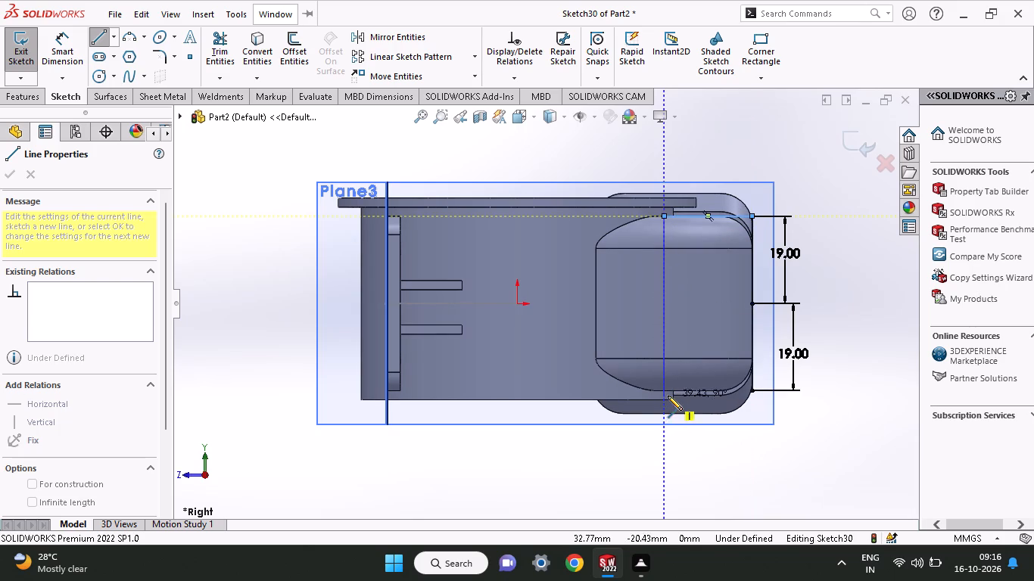
pyautogui.click(668, 393)
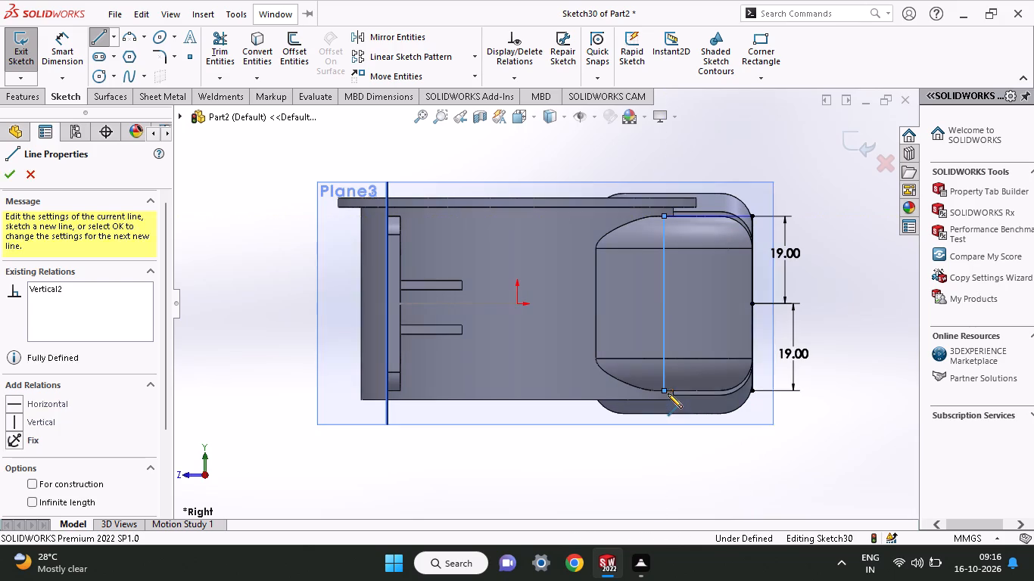
pyautogui.click(752, 391)
pyautogui.rightClick(750, 443)
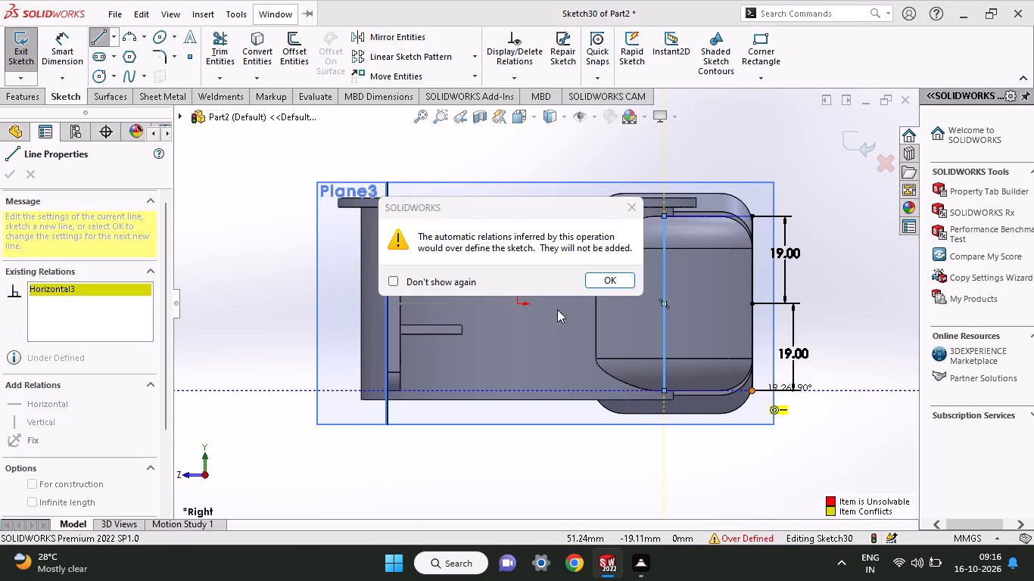
pyautogui.click(615, 284)
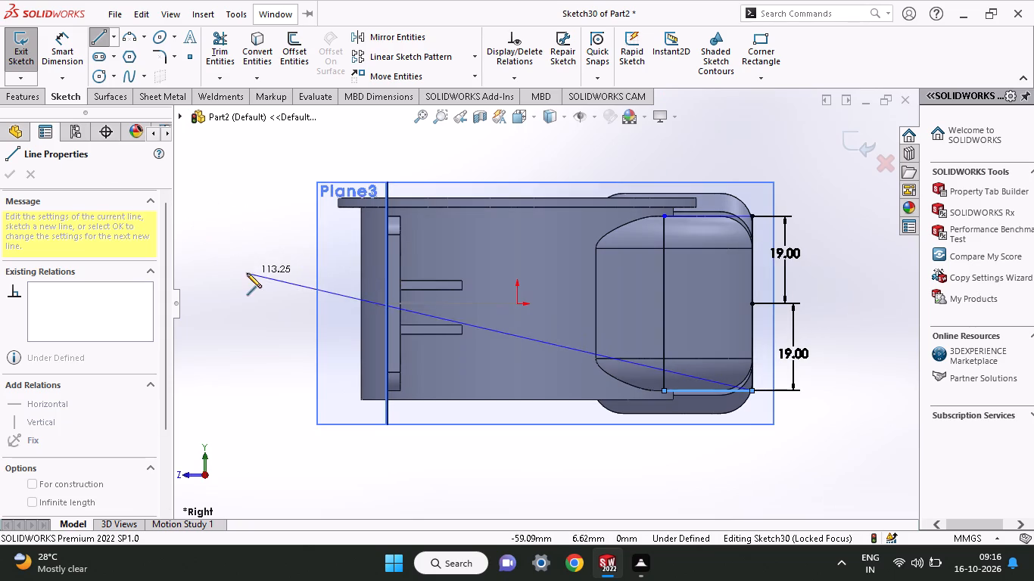
pyautogui.rightClick(247, 273)
pyautogui.click(266, 282)
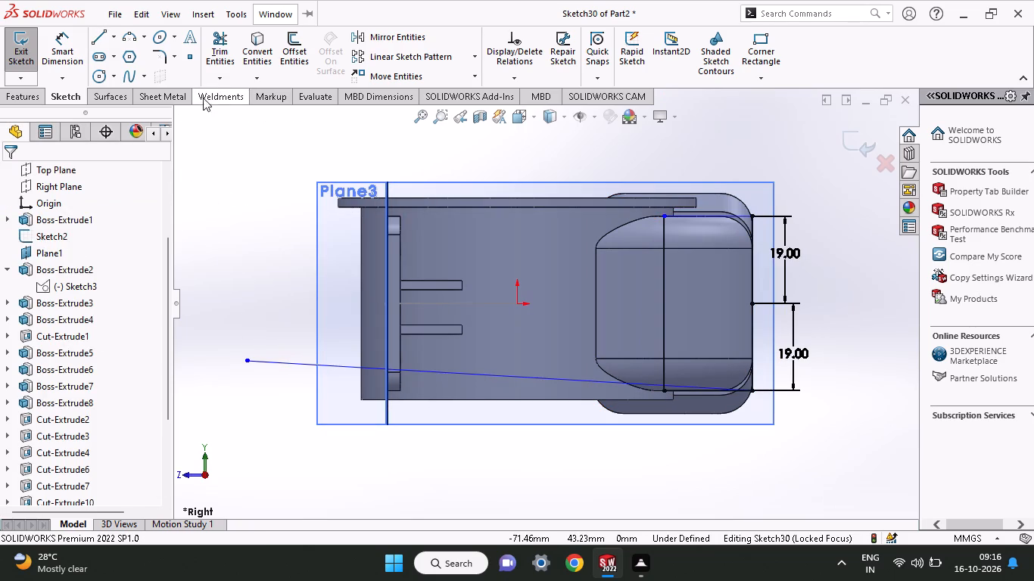
# Delete the stray slanted line extending from the rectangle's lower outer corner across the housing.
pyautogui.click(313, 368)
pyautogui.rightClick(313, 368)
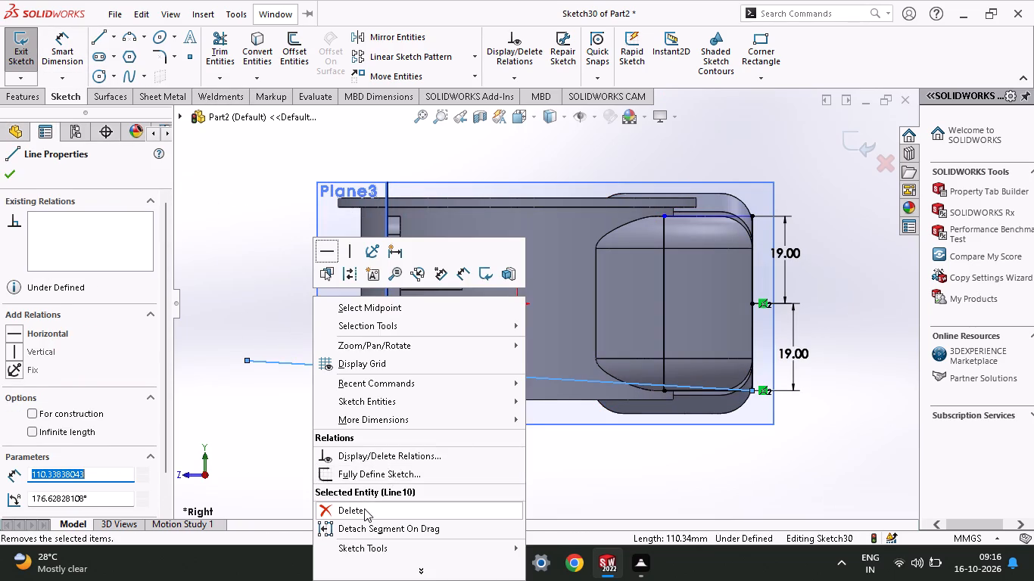
pyautogui.click(364, 508)
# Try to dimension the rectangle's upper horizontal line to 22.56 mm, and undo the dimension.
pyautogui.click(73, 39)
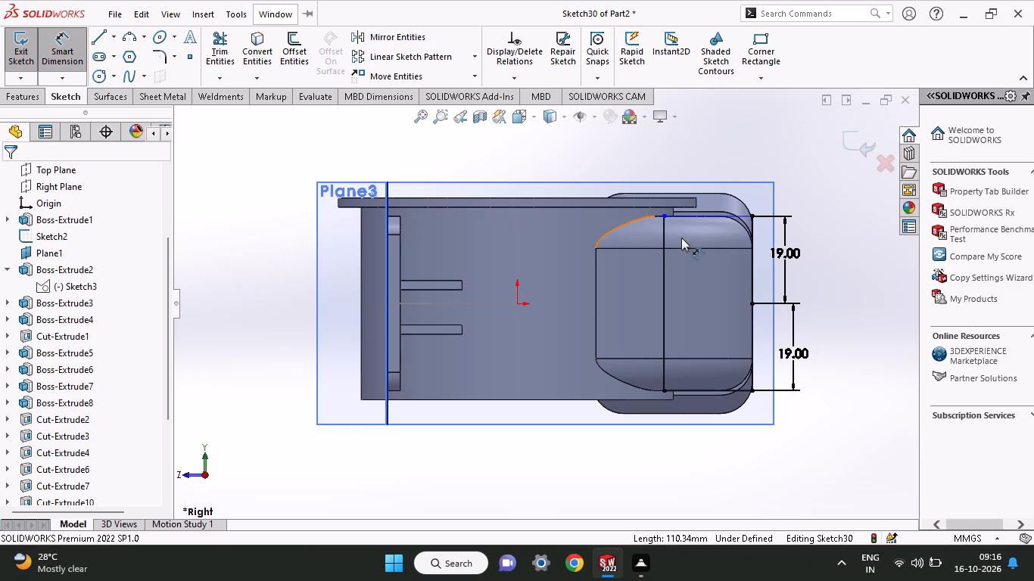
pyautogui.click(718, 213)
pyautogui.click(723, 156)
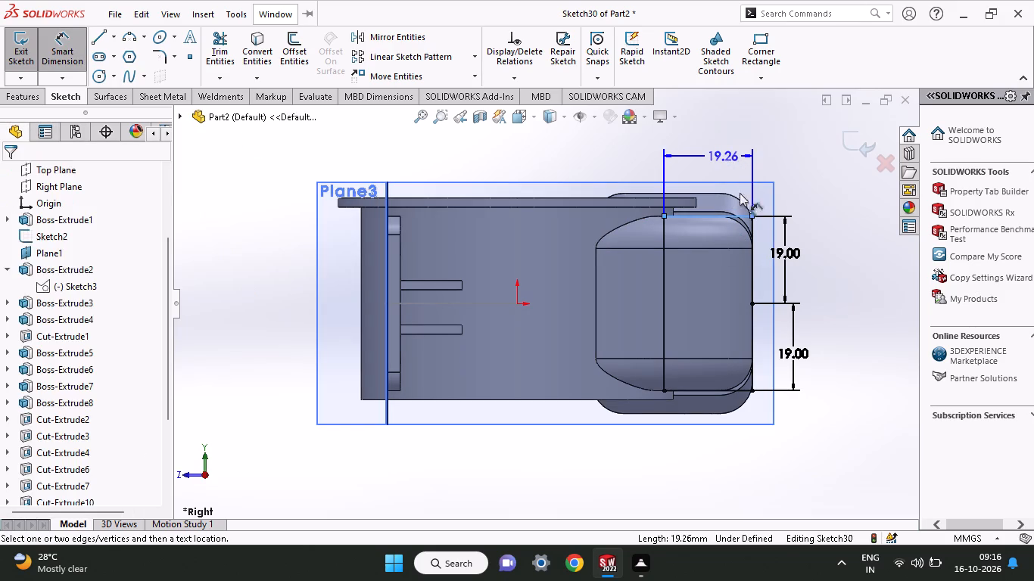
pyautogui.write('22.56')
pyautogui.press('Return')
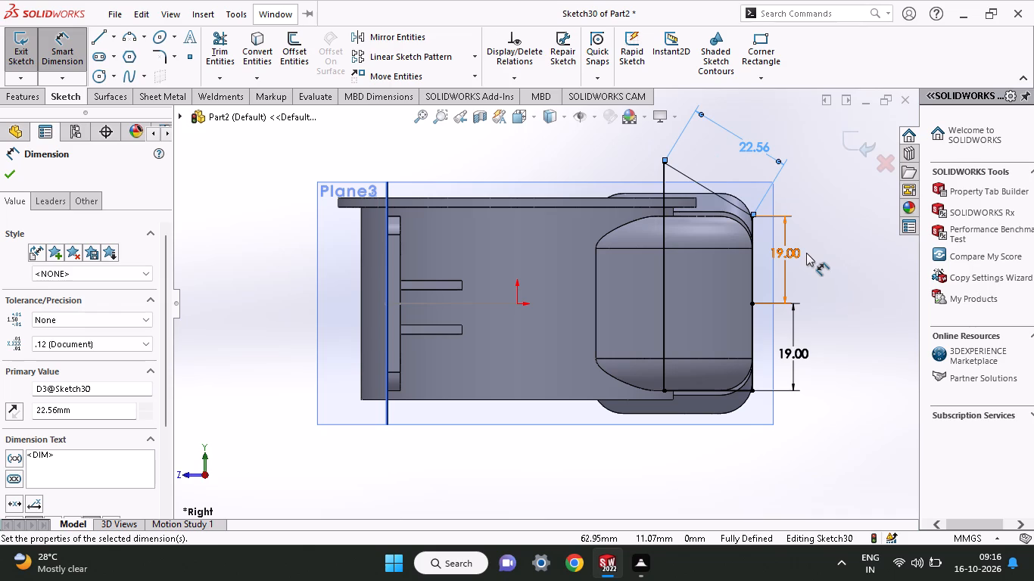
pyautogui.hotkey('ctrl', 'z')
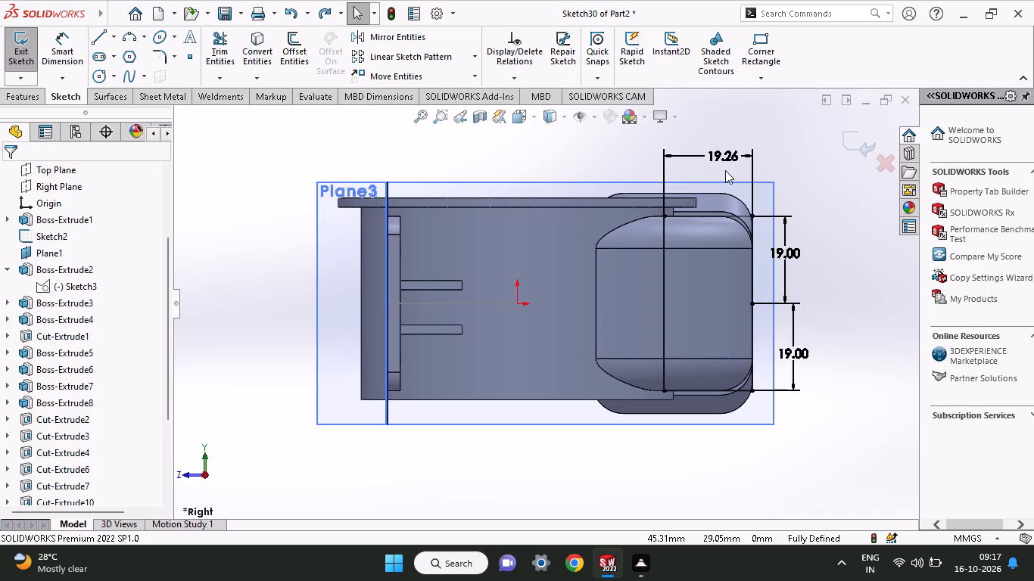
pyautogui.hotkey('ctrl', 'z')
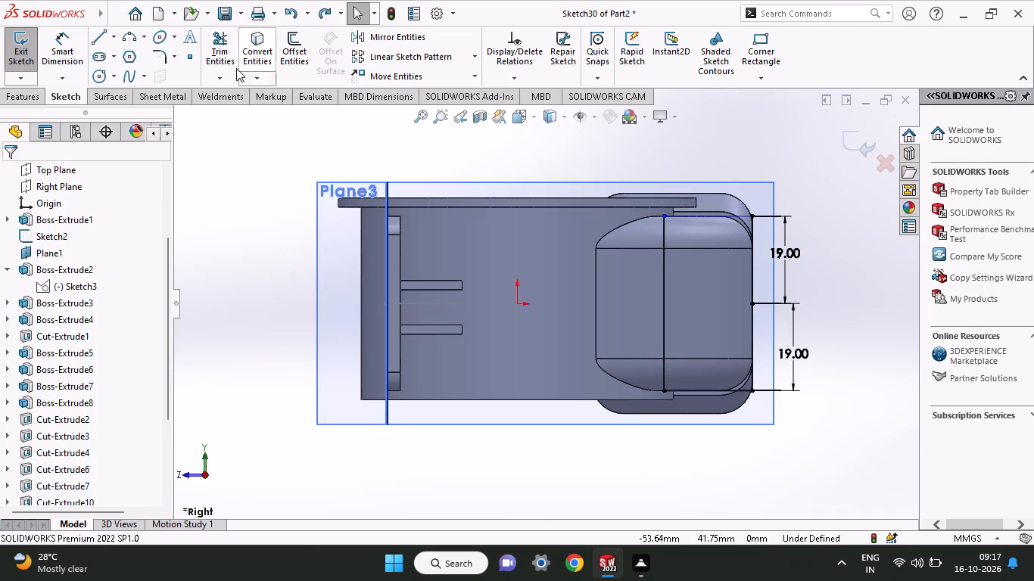
# Trim away the rectangle's inner vertical line.
pyautogui.click(220, 52)
pyautogui.moveTo(697, 295); pyautogui.dragTo(629, 325)
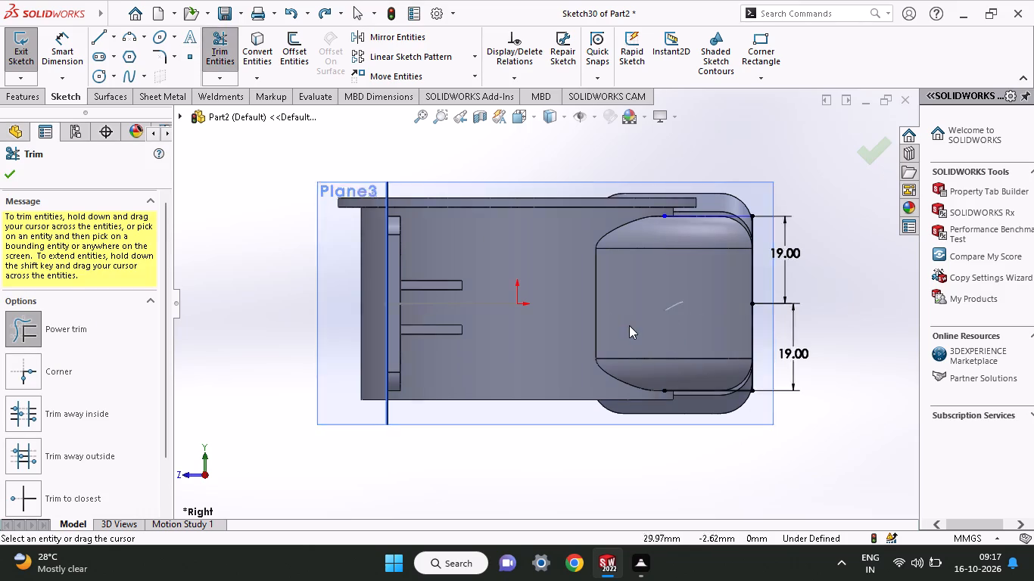
pyautogui.moveTo(629, 325); pyautogui.dragTo(625, 327)
pyautogui.click(5, 178)
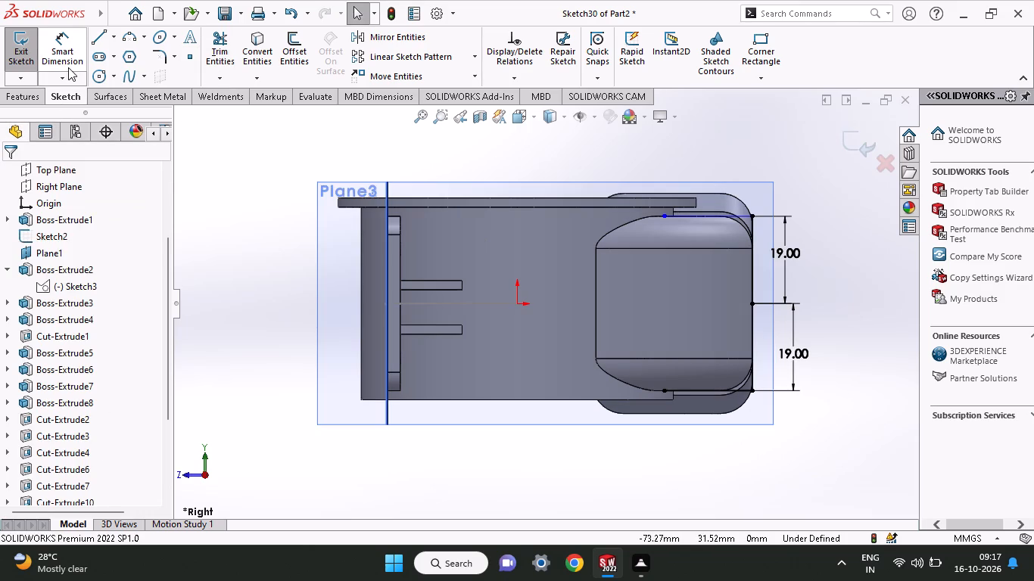
# Dimension the upper horizontal line to 22.56 mm.
pyautogui.click(68, 67)
pyautogui.click(693, 212)
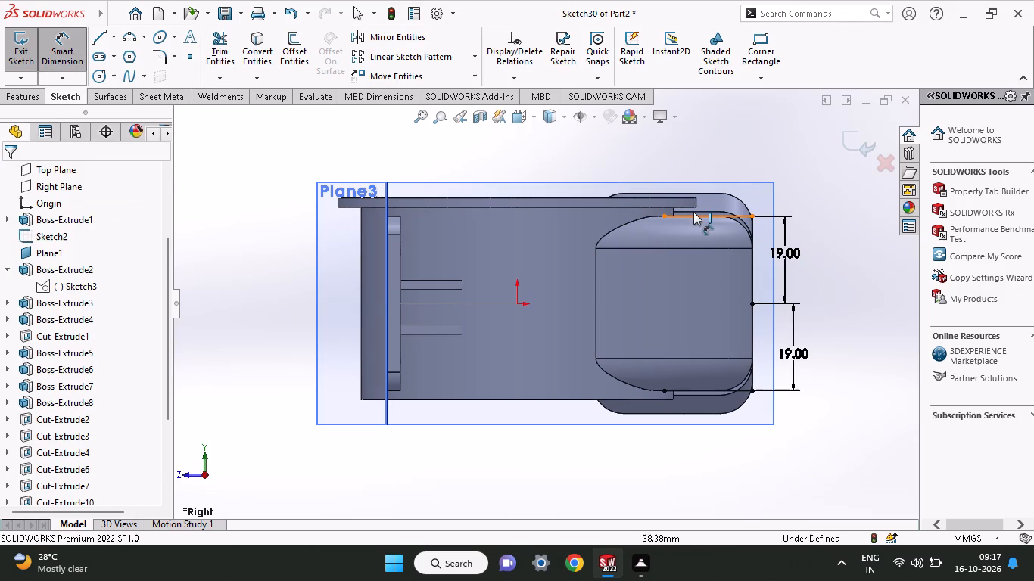
pyautogui.click(697, 154)
pyautogui.write('22.')
pyautogui.write('56')
pyautogui.press('Return')
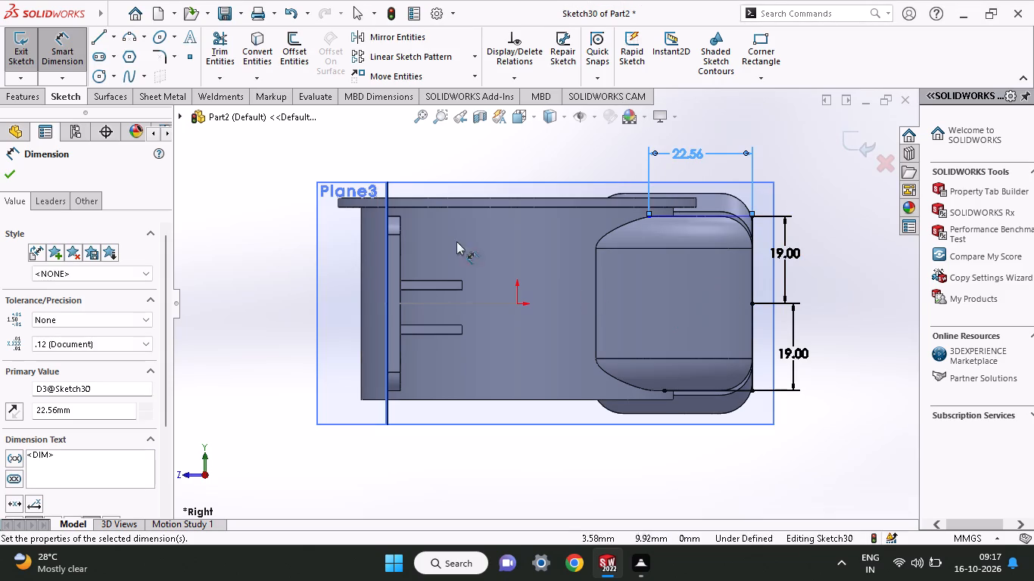
# Sketch a vertical line about 54 mm long downward from the inner end of the upper horizontal line.
pyautogui.click(106, 40)
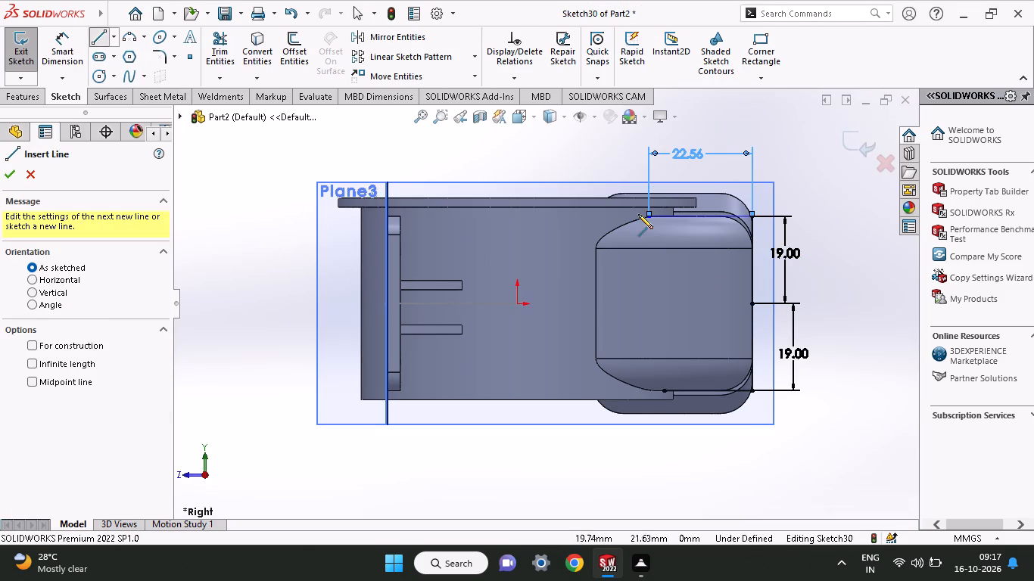
pyautogui.click(646, 217)
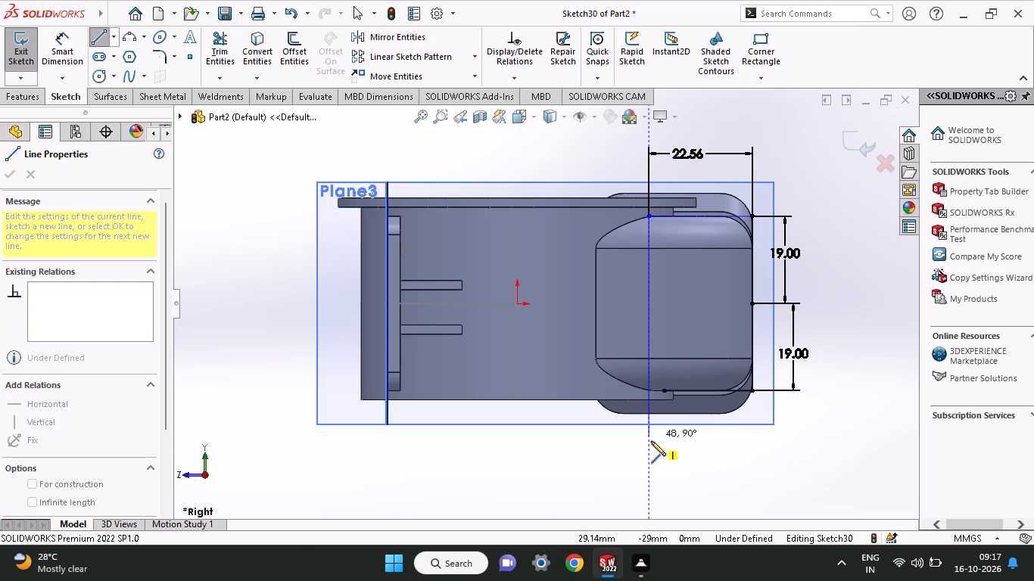
pyautogui.click(646, 463)
pyautogui.rightClick(697, 464)
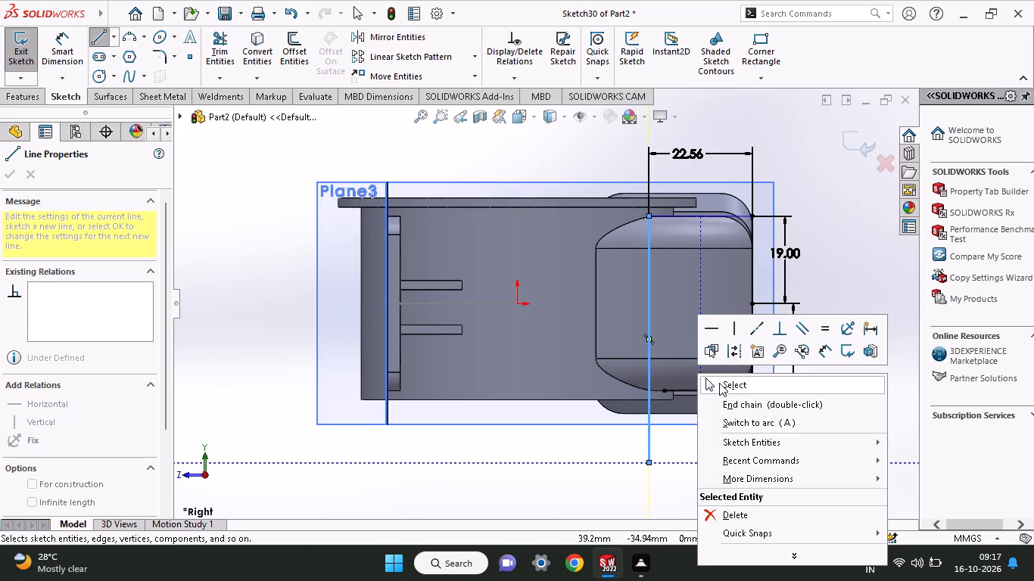
pyautogui.click(719, 383)
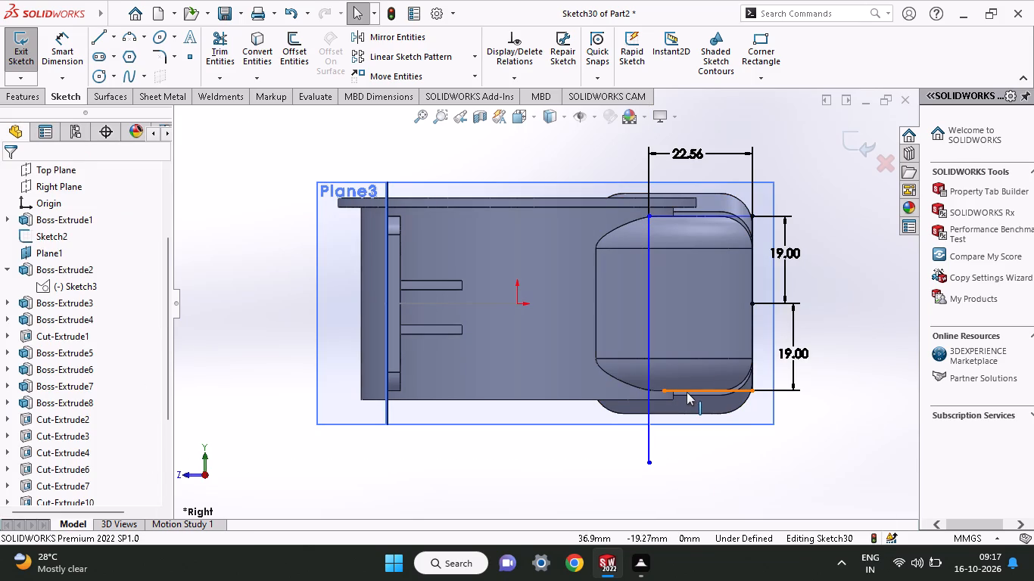
# Delete the short lower horizontal line that stops before the new inner vertical line.
pyautogui.click(687, 392)
pyautogui.rightClick(687, 392)
pyautogui.click(725, 505)
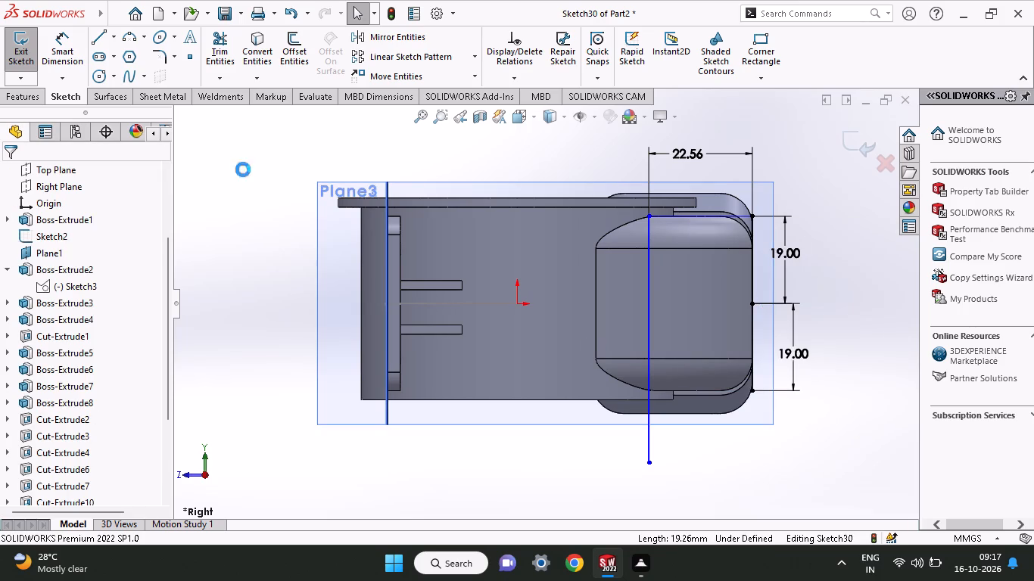
# Dimension the inner vertical line to 38 mm.
pyautogui.click(52, 57)
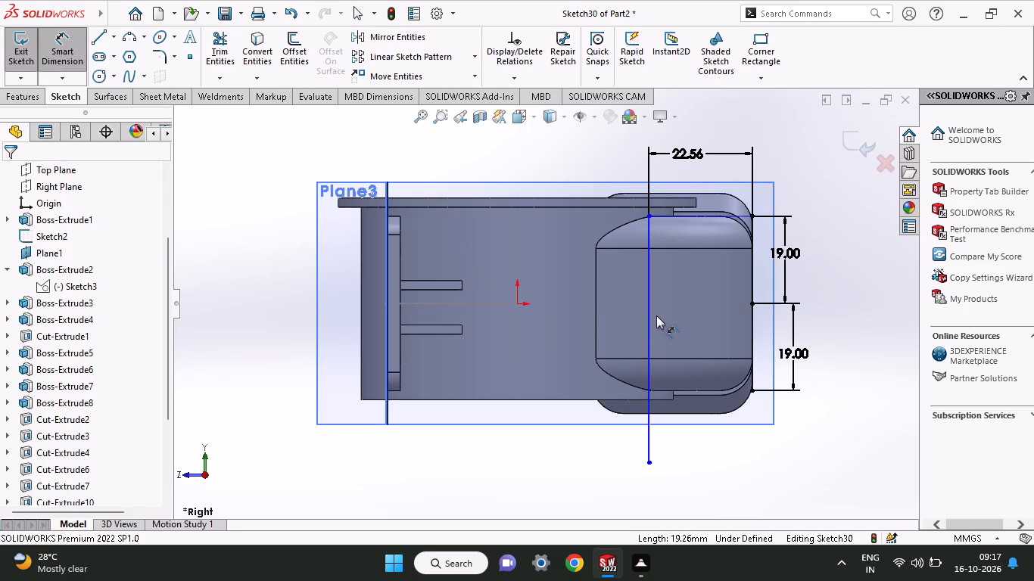
pyautogui.click(648, 312)
pyautogui.click(541, 315)
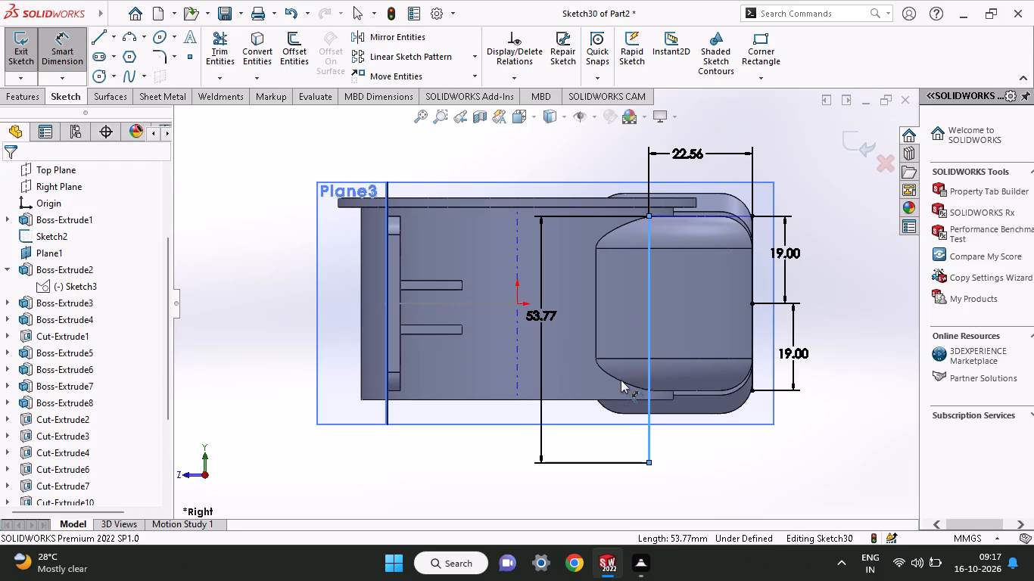
pyautogui.write('38')
pyautogui.press('Return')
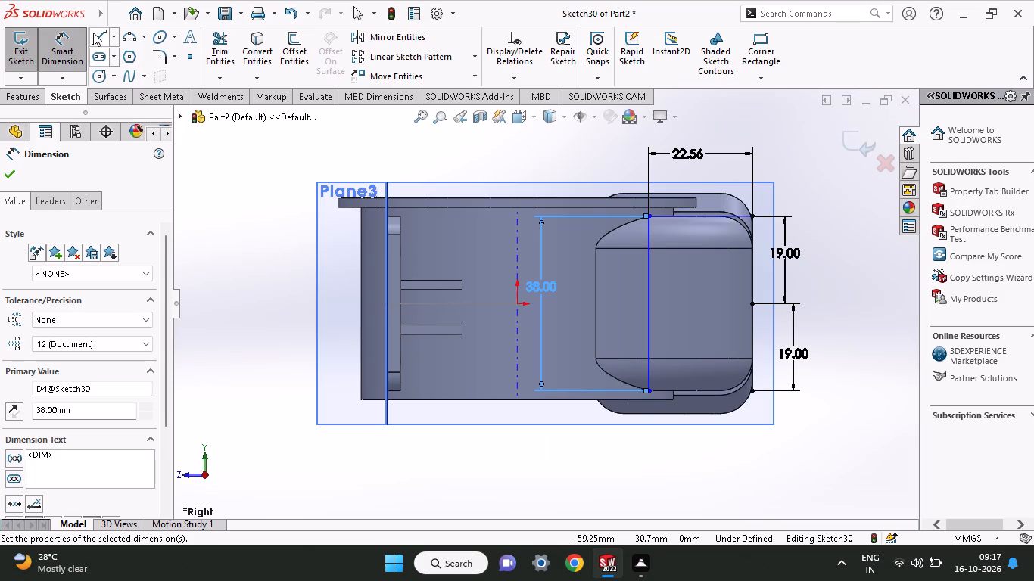
# Close the profile with a horizontal line joining the lower ends of the inner and outer vertical lines.
pyautogui.click(93, 33)
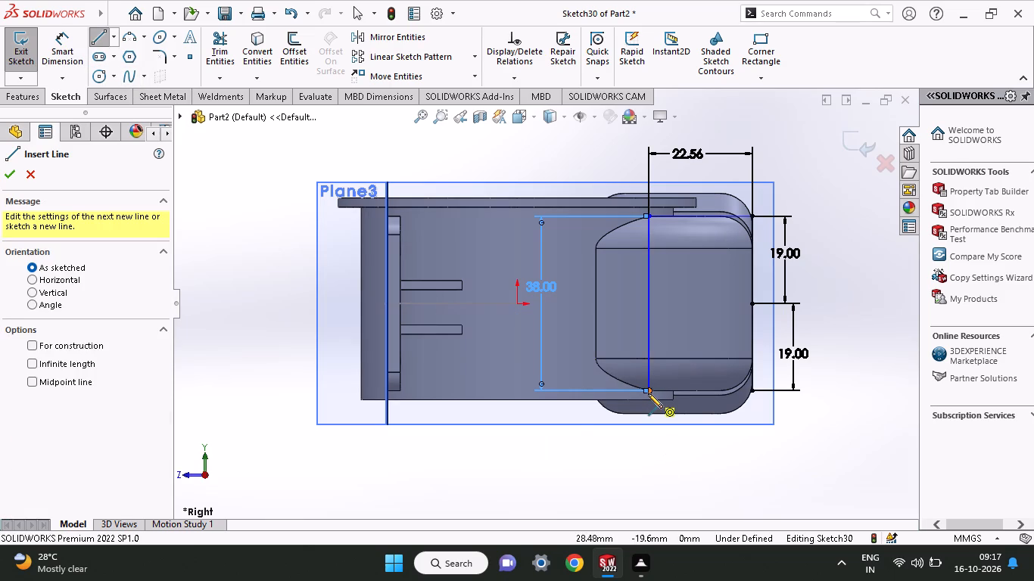
pyautogui.click(649, 393)
pyautogui.click(754, 389)
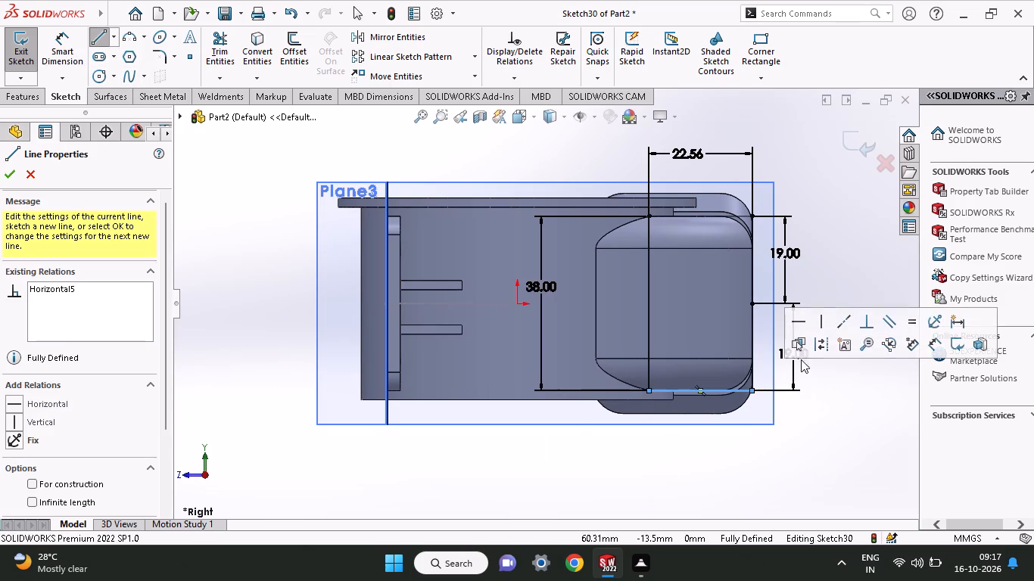
pyautogui.rightClick(828, 395)
pyautogui.click(842, 404)
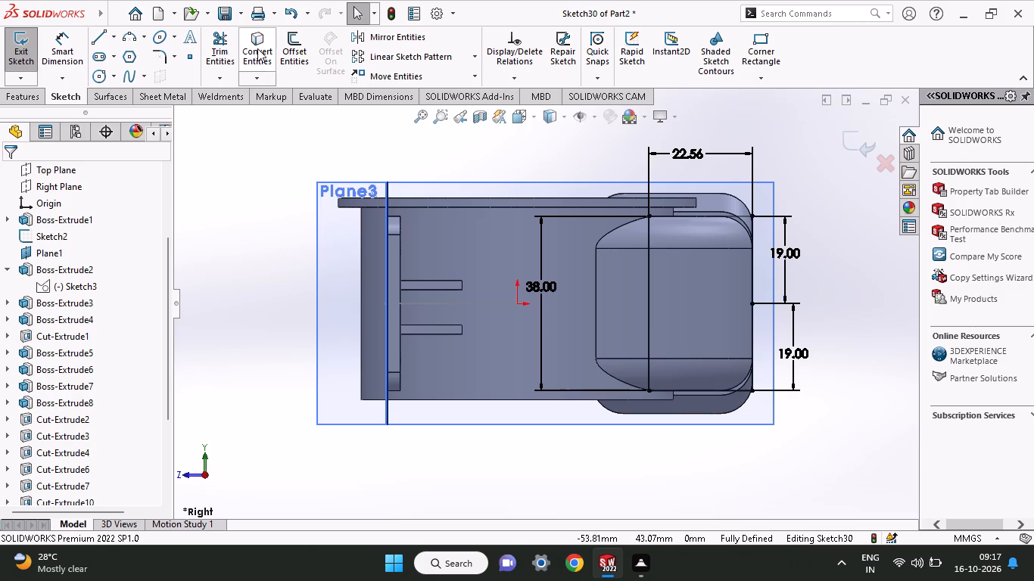
# Round all four corners of the 22.56 by 38 mm profile with 7 mm sketch fillets.
pyautogui.click(158, 60)
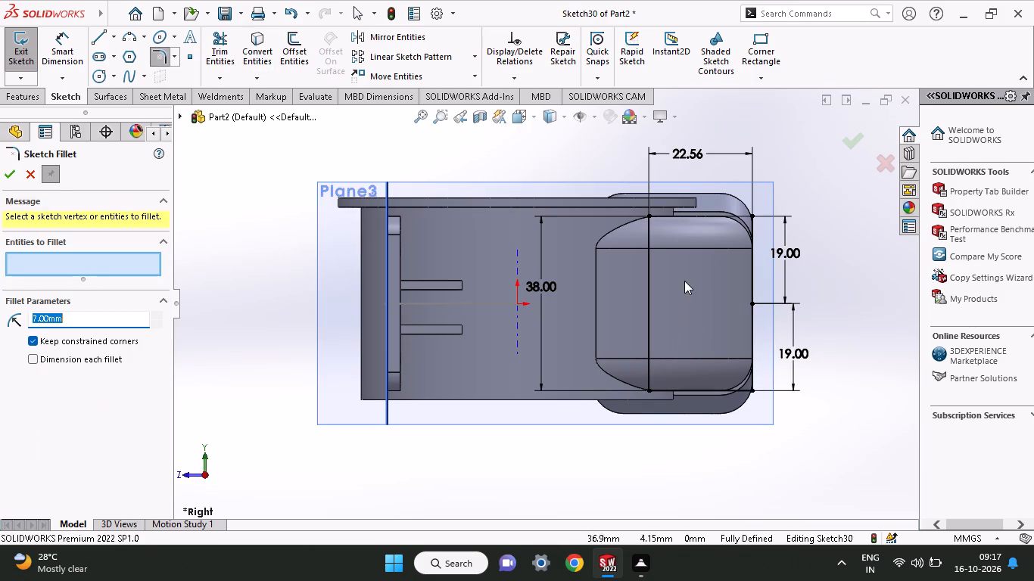
pyautogui.click(671, 219)
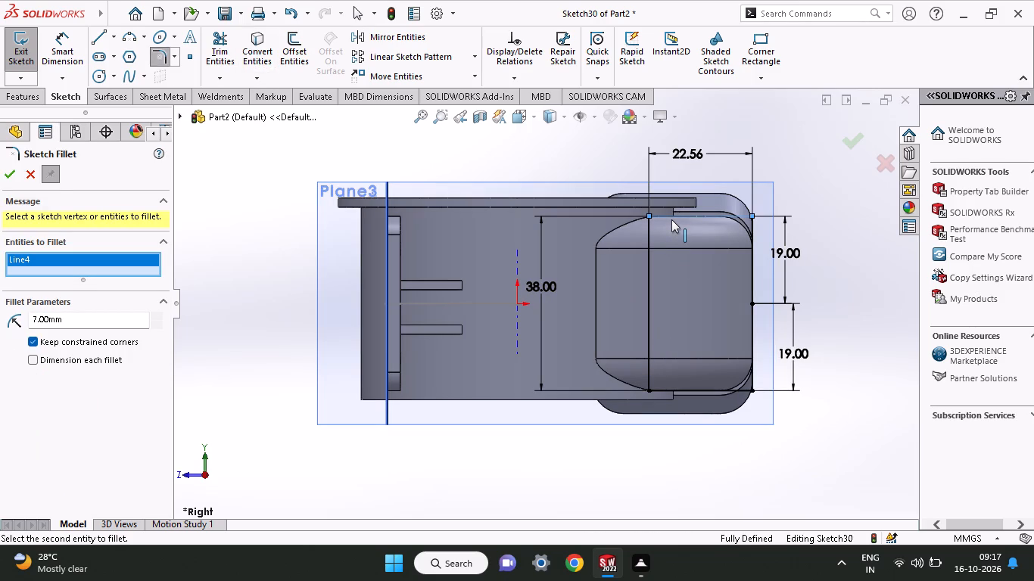
pyautogui.click(652, 253)
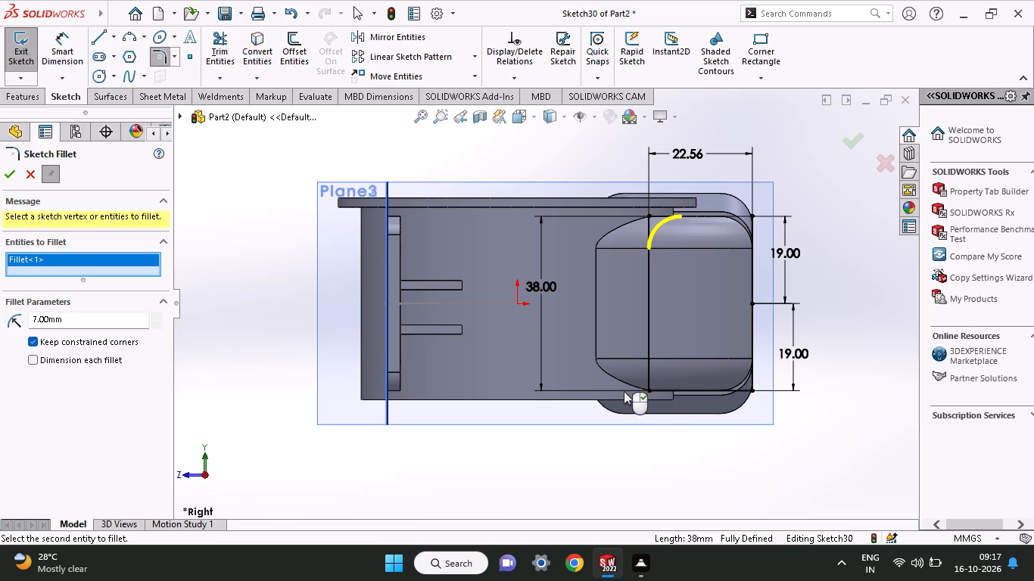
pyautogui.click(648, 390)
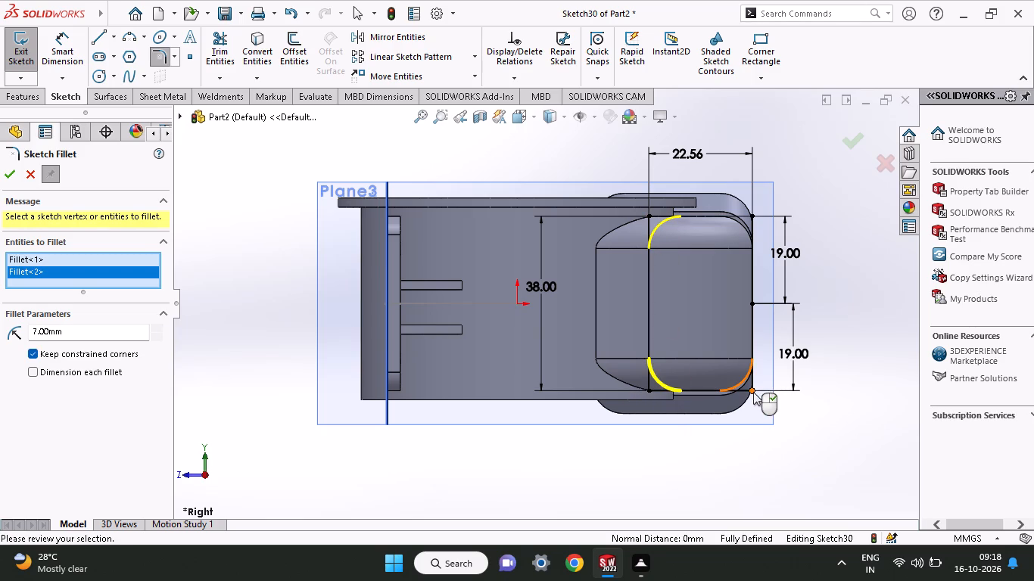
pyautogui.click(753, 392)
pyautogui.click(750, 219)
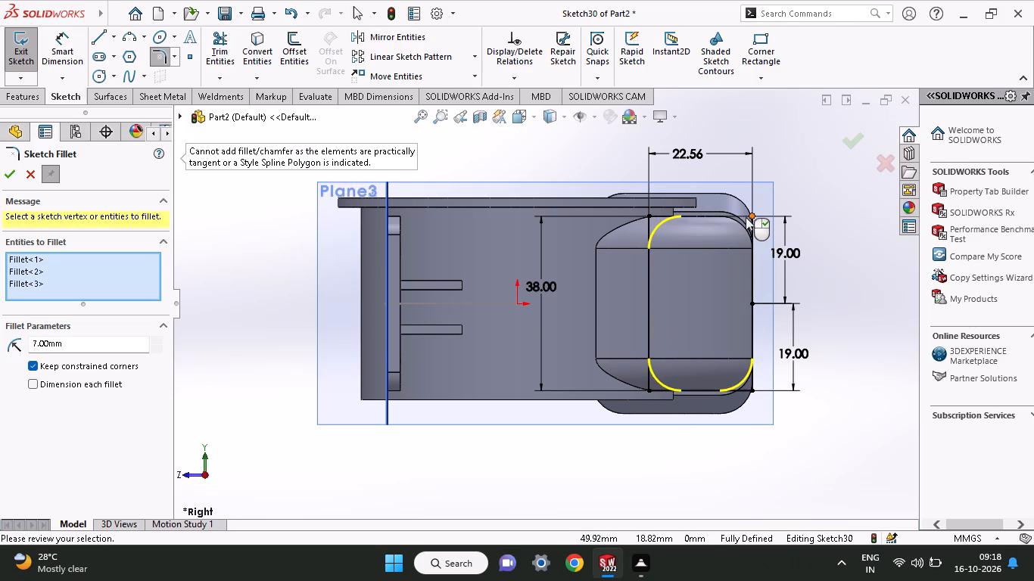
pyautogui.click(731, 217)
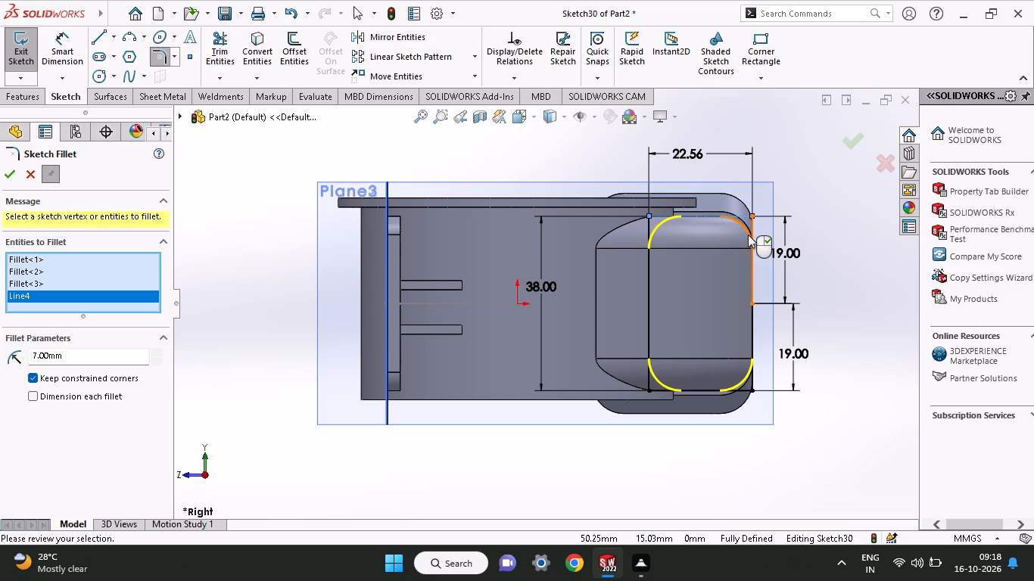
pyautogui.click(754, 227)
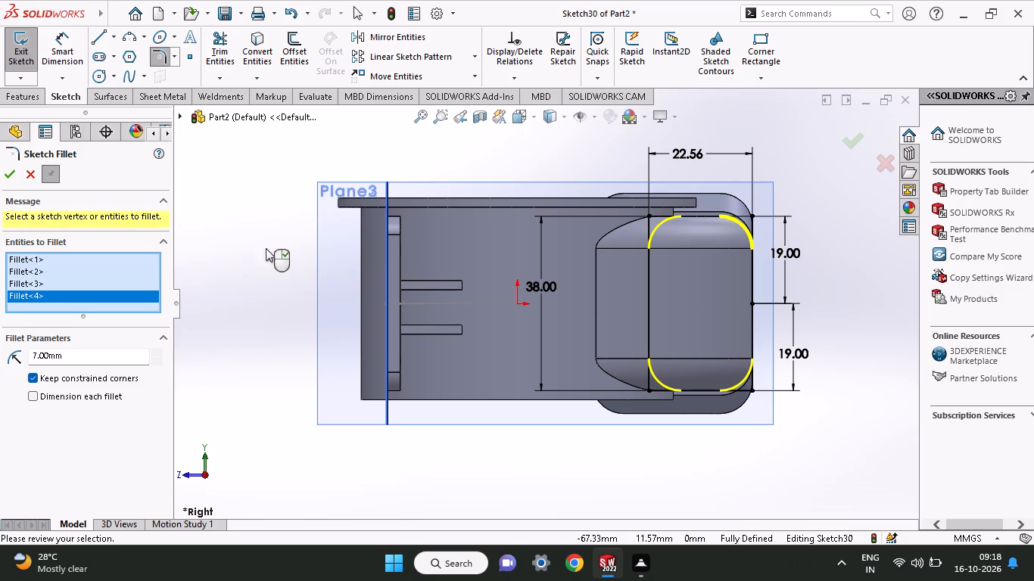
pyautogui.click(10, 175)
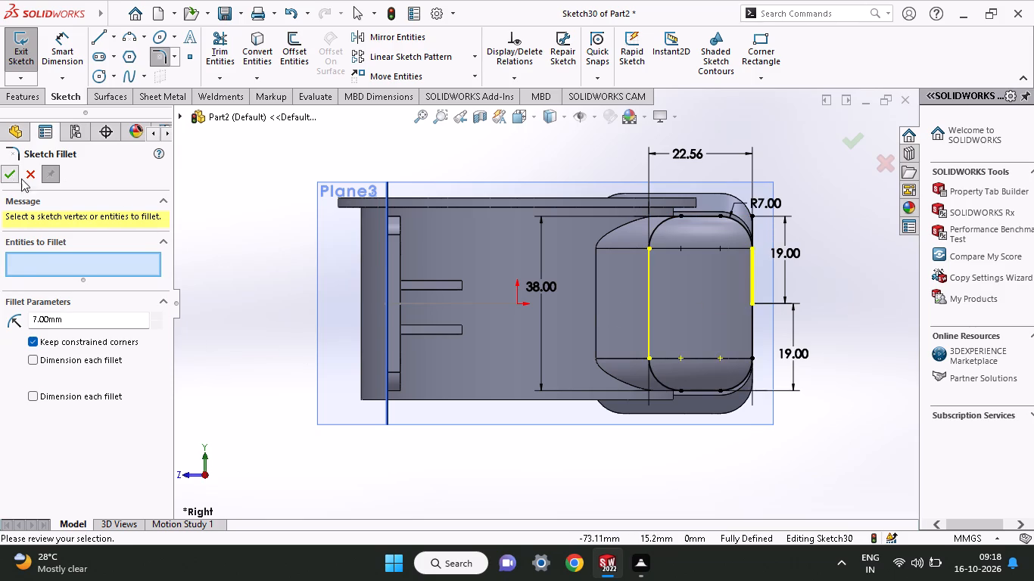
pyautogui.moveTo(786, 312); pyautogui.dragTo(746, 305, button='middle')
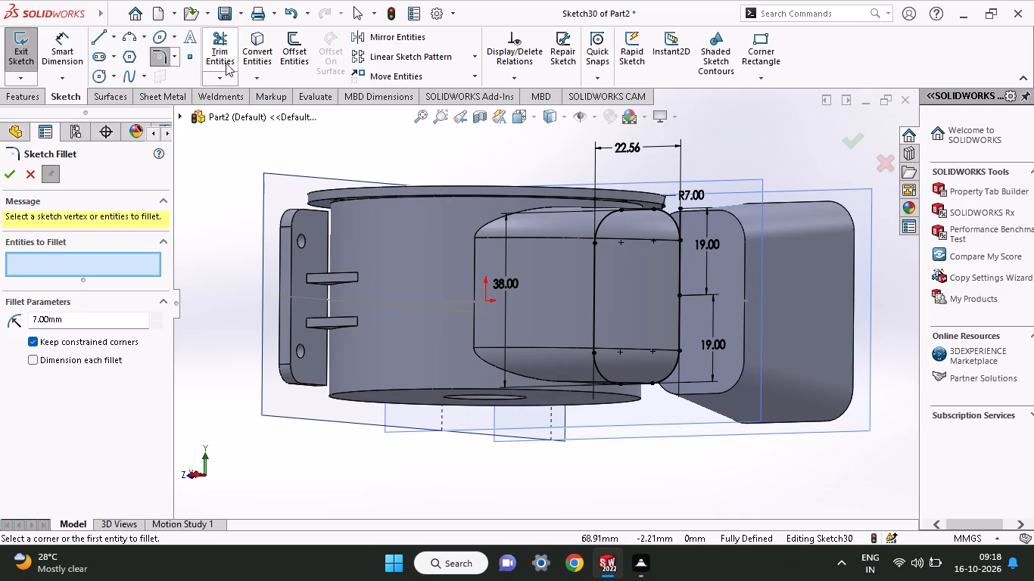
pyautogui.click(8, 173)
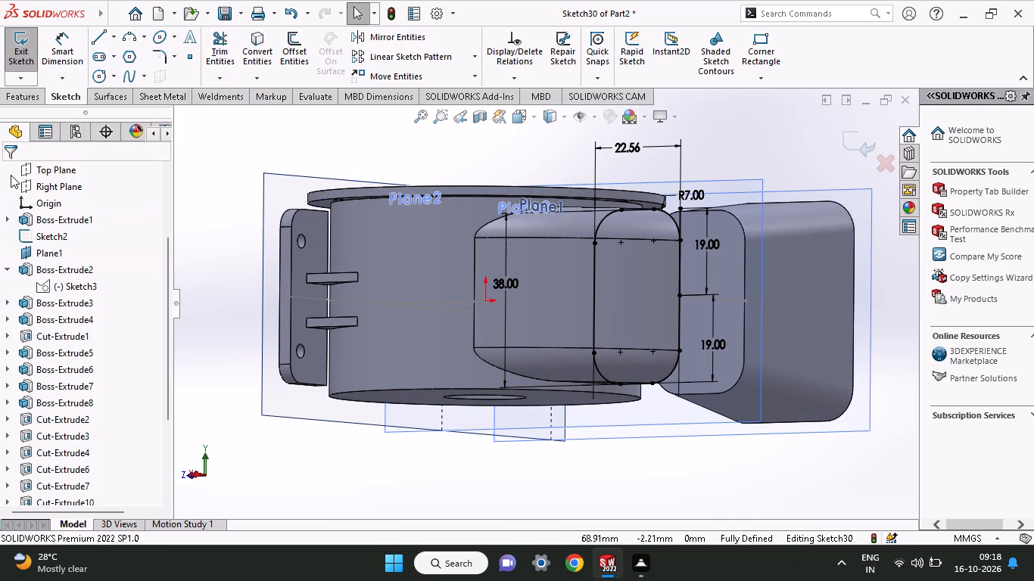
# Trim away the leftover corner remnant outside the upper outer fillet and exit the profile sketch.
pyautogui.click(231, 37)
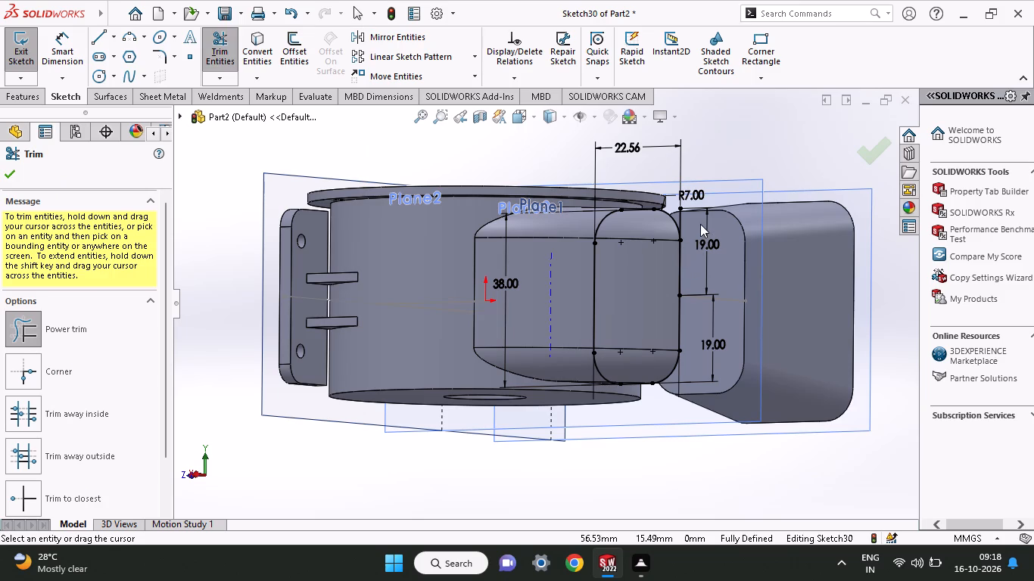
pyautogui.moveTo(700, 224); pyautogui.dragTo(661, 204)
pyautogui.click(8, 172)
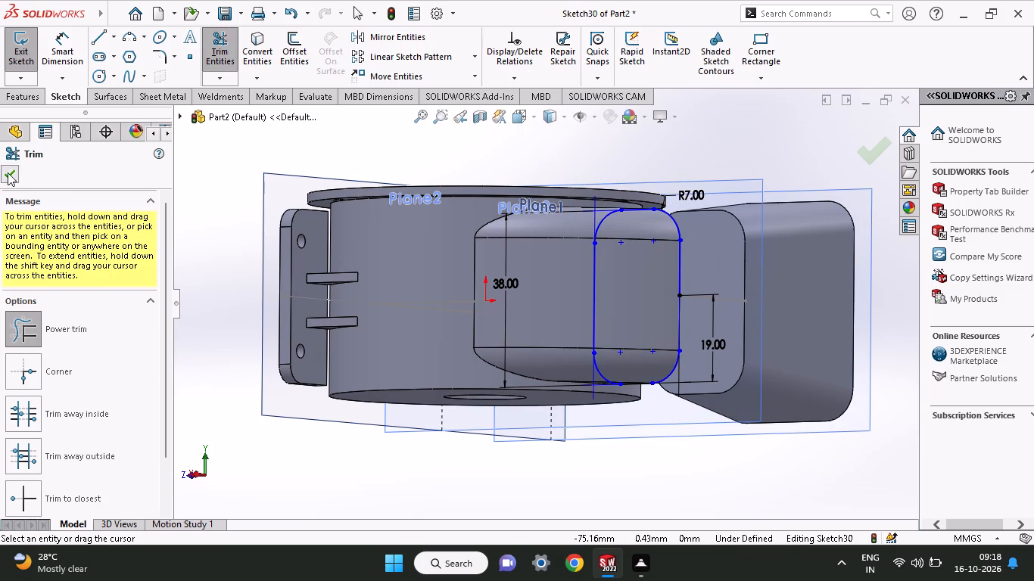
pyautogui.moveTo(621, 394); pyautogui.dragTo(543, 391, button='middle')
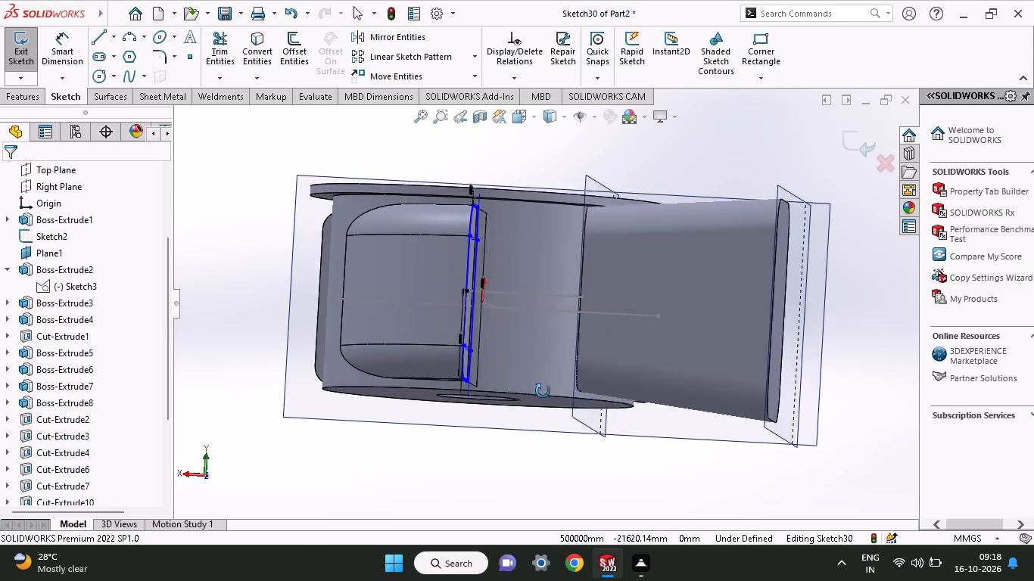
pyautogui.moveTo(543, 391); pyautogui.dragTo(587, 383, button='middle')
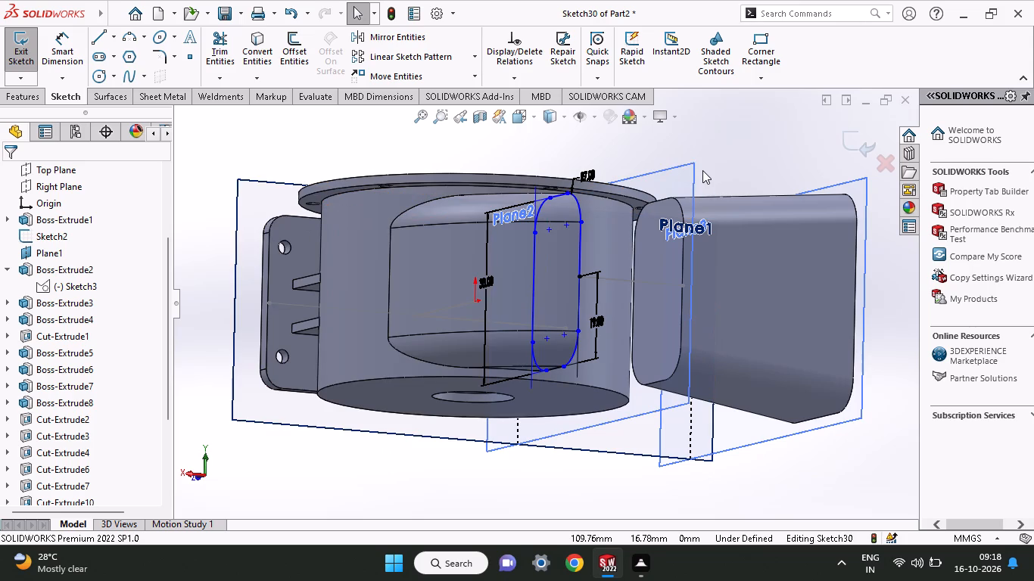
pyautogui.click(855, 148)
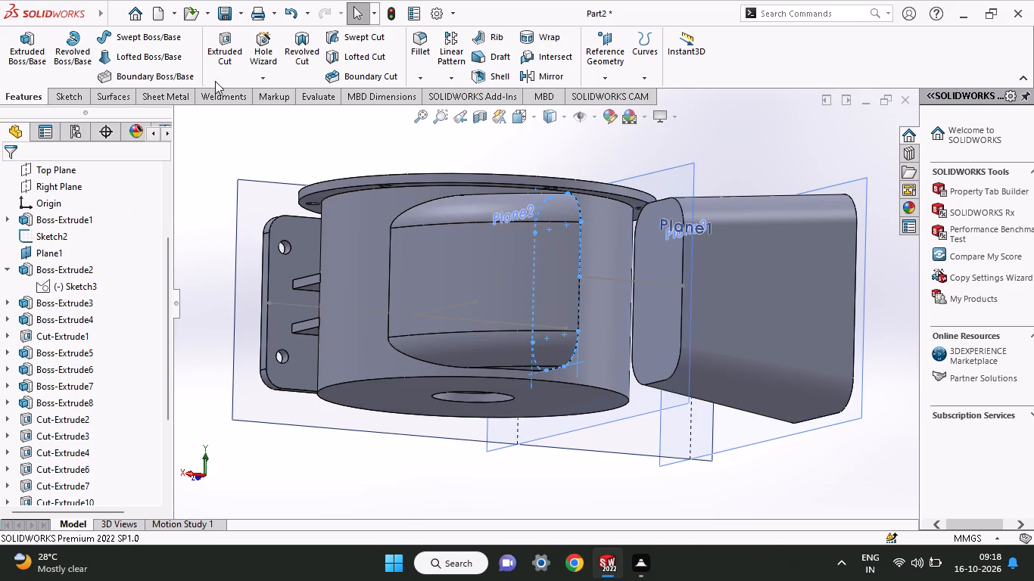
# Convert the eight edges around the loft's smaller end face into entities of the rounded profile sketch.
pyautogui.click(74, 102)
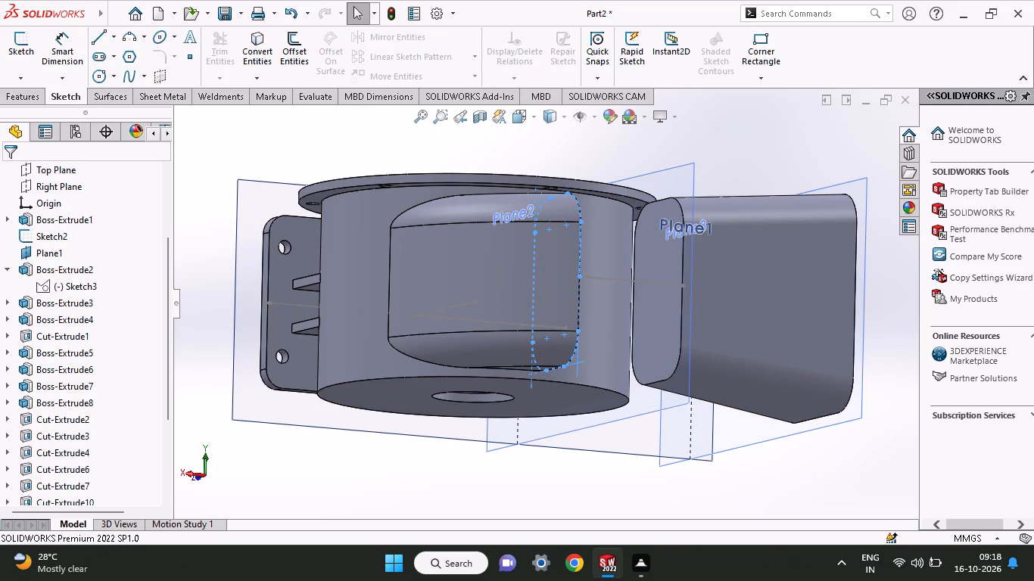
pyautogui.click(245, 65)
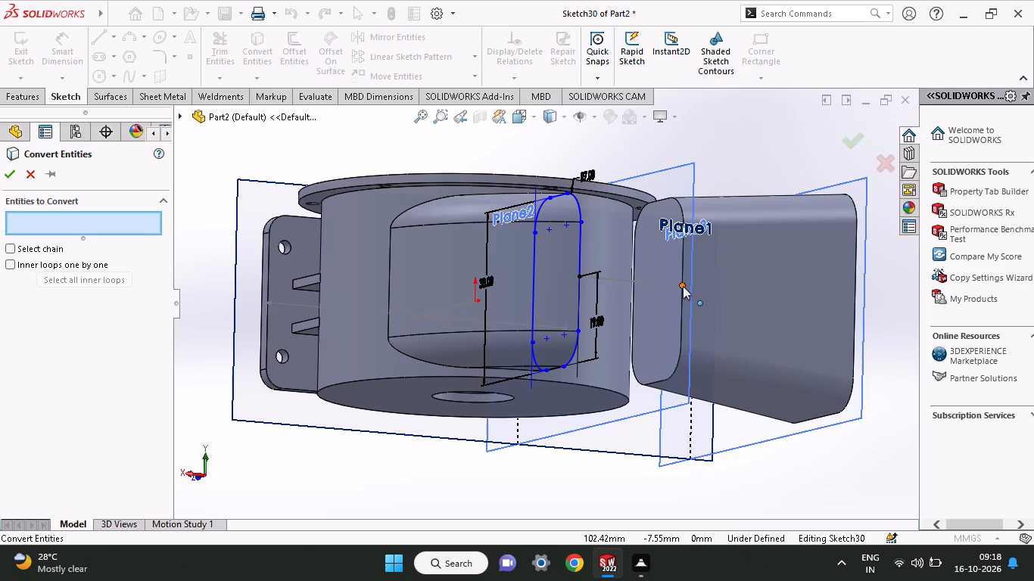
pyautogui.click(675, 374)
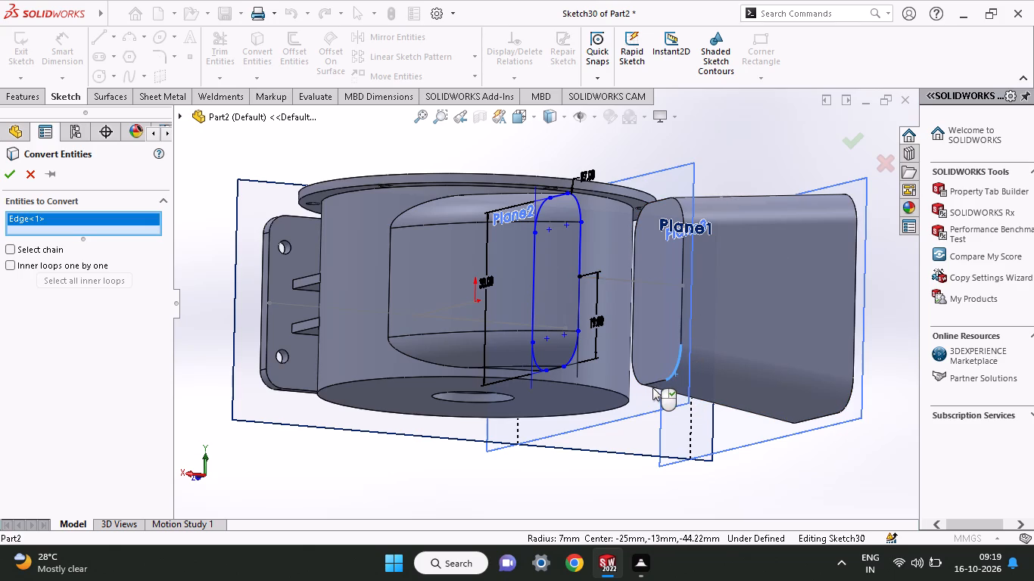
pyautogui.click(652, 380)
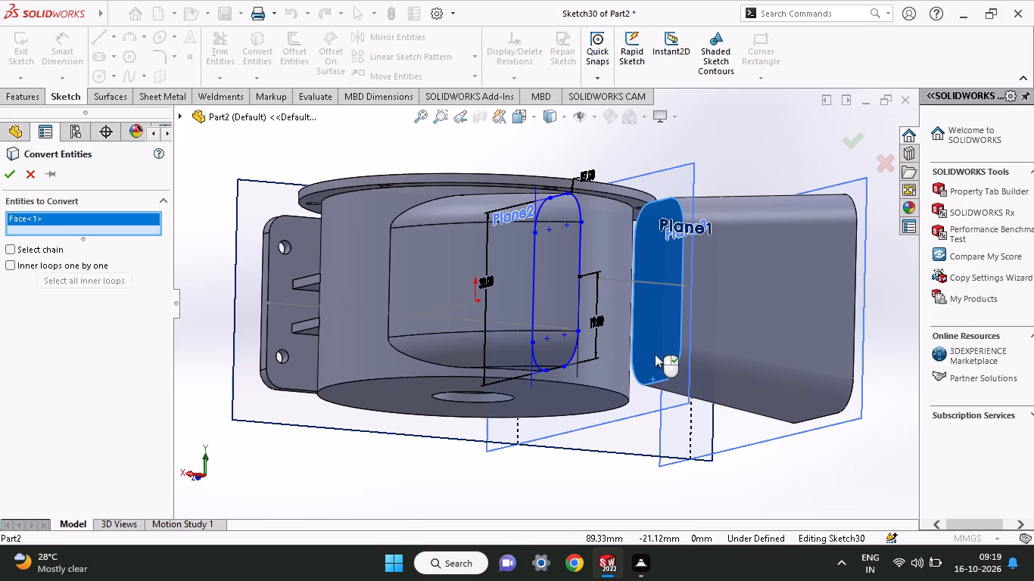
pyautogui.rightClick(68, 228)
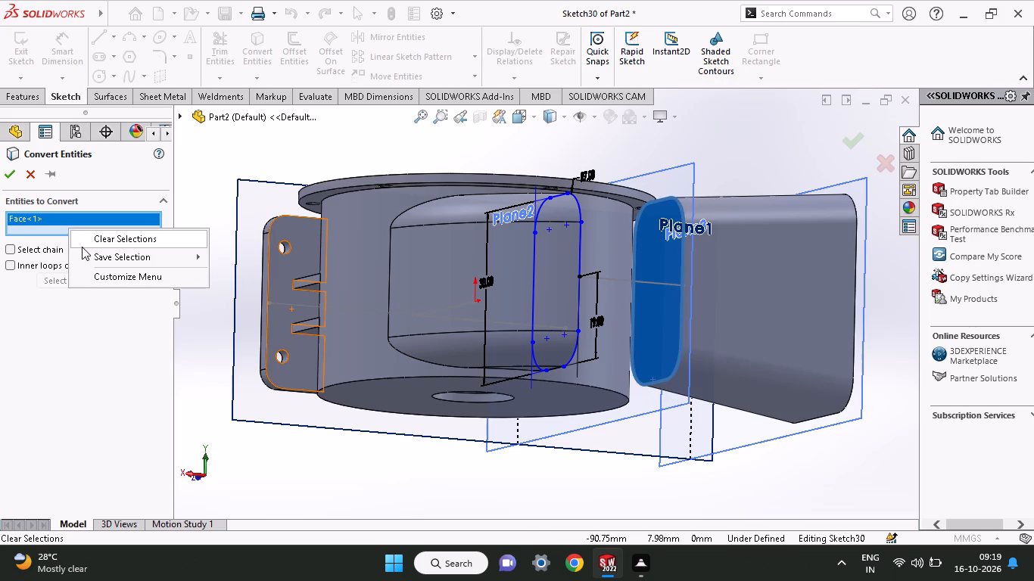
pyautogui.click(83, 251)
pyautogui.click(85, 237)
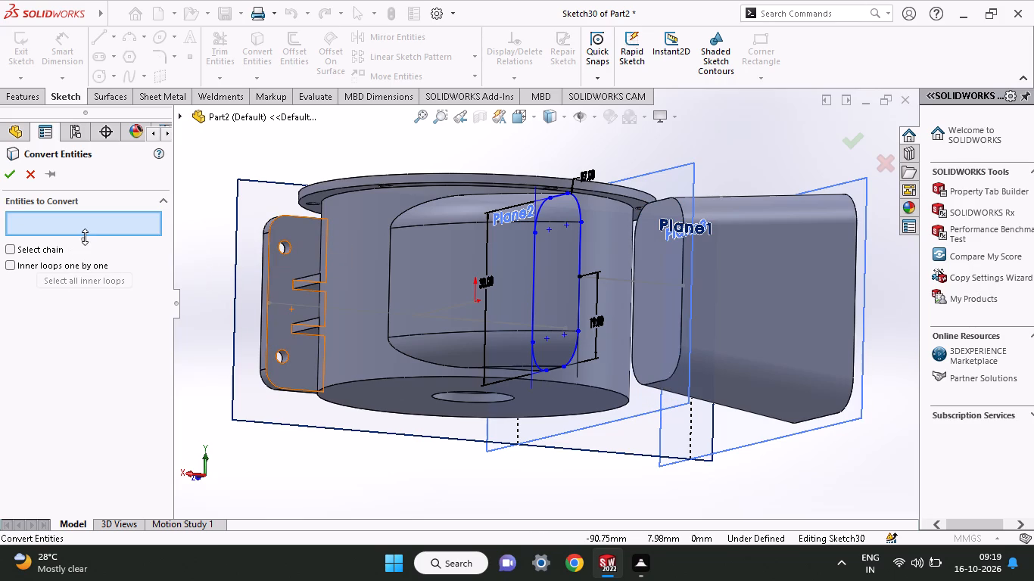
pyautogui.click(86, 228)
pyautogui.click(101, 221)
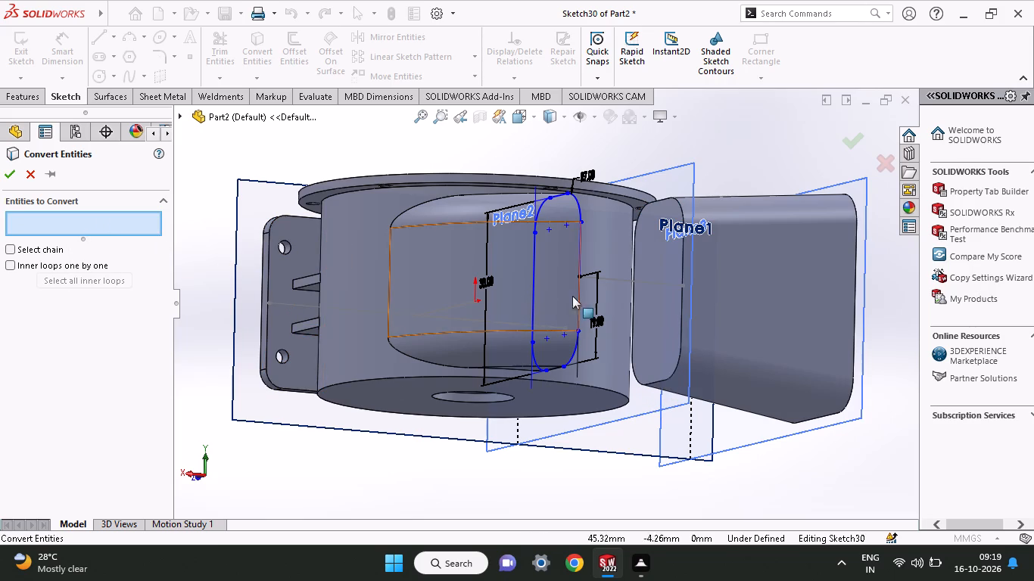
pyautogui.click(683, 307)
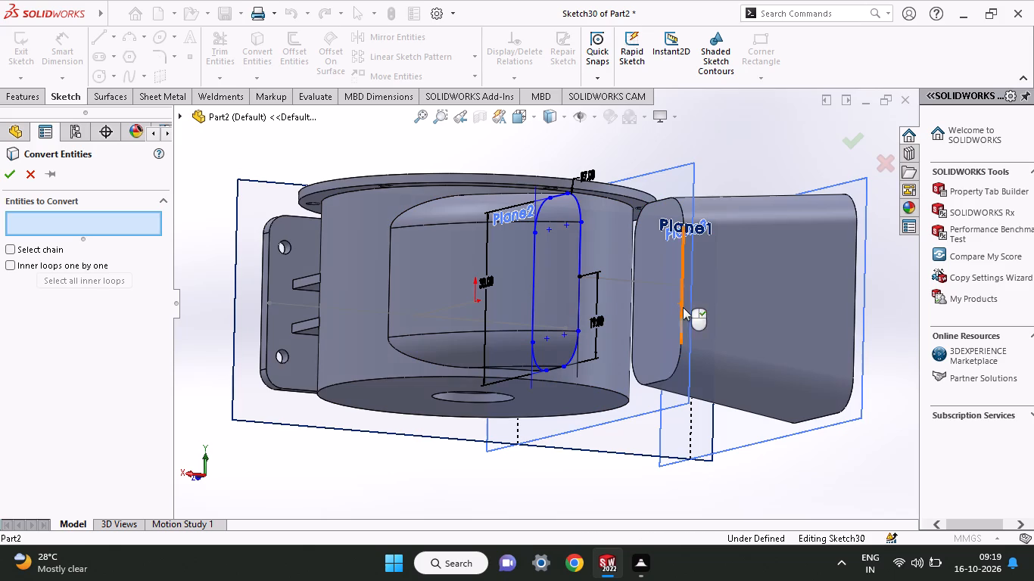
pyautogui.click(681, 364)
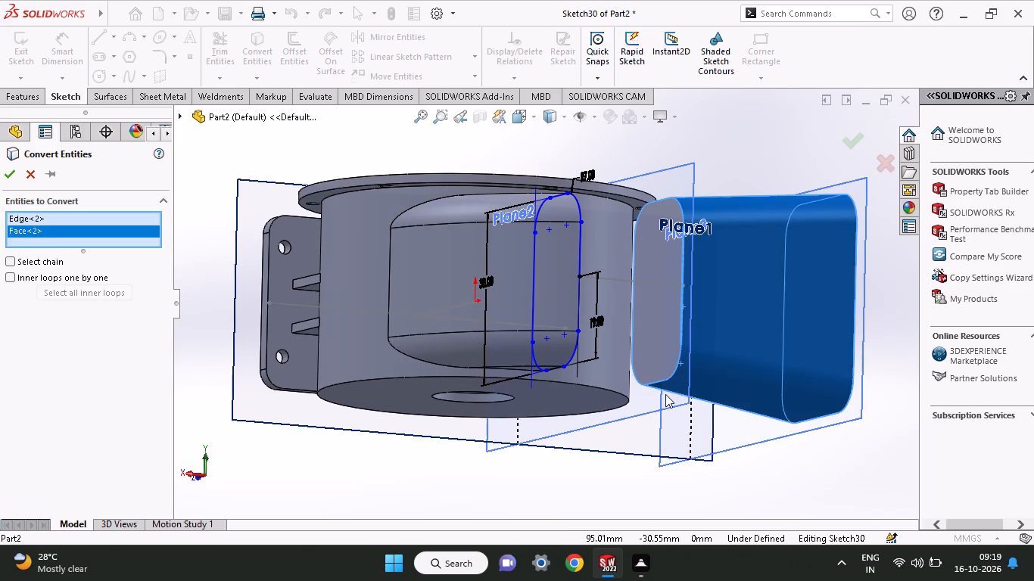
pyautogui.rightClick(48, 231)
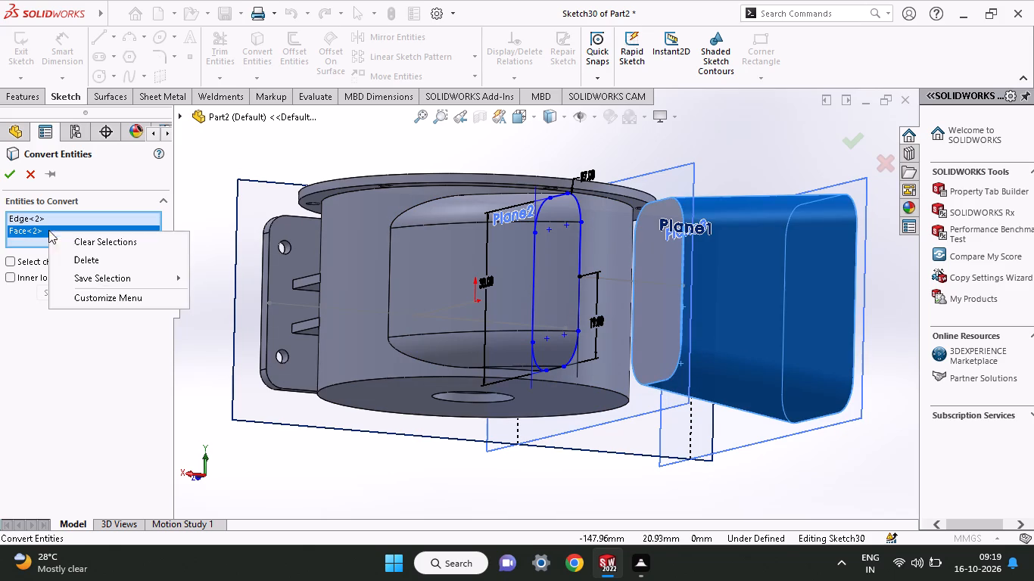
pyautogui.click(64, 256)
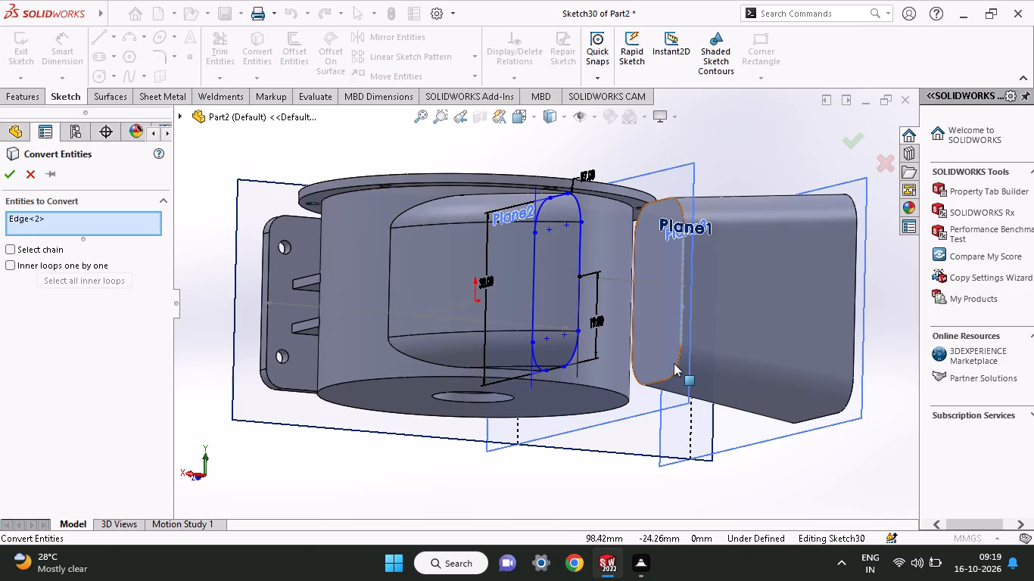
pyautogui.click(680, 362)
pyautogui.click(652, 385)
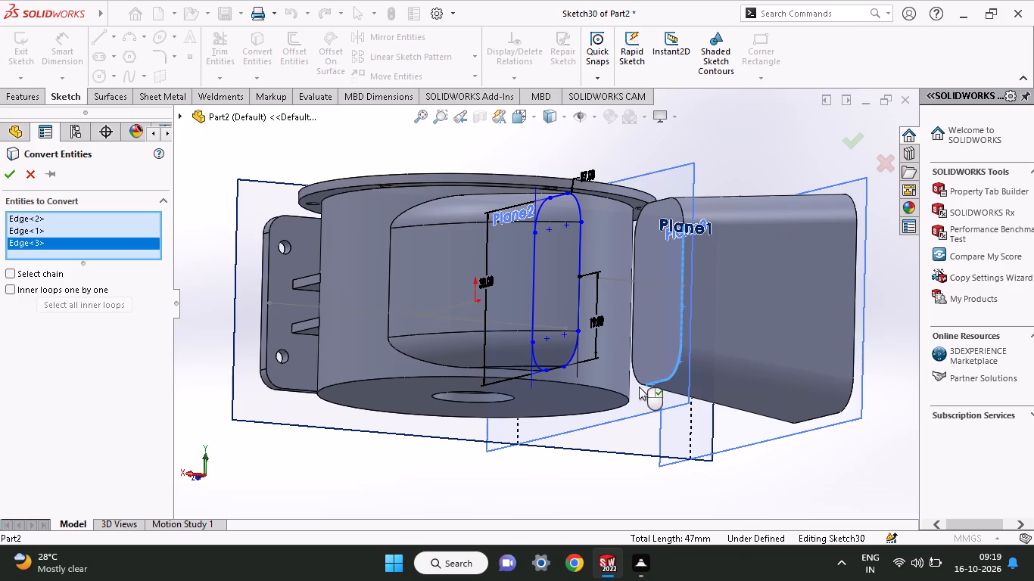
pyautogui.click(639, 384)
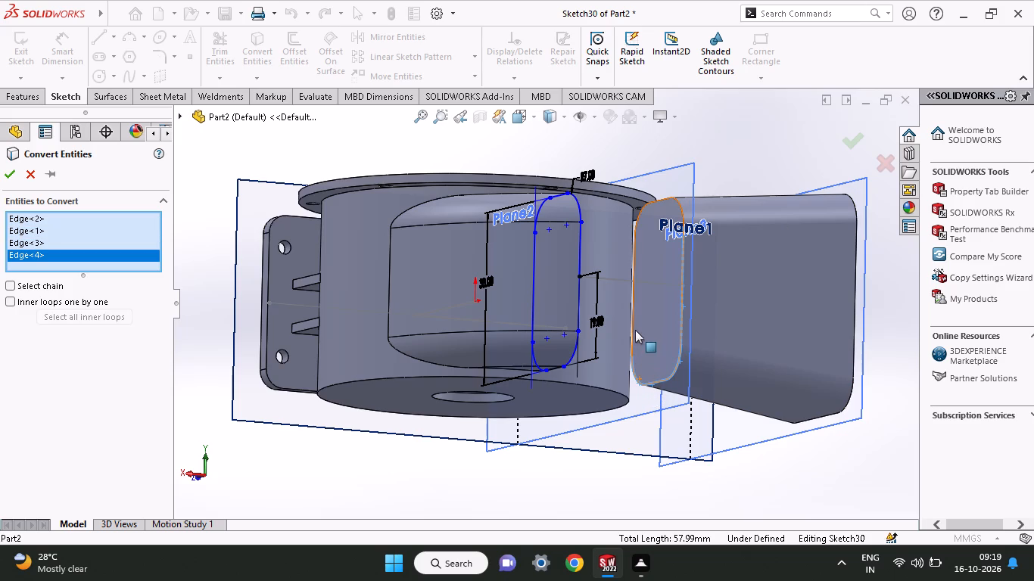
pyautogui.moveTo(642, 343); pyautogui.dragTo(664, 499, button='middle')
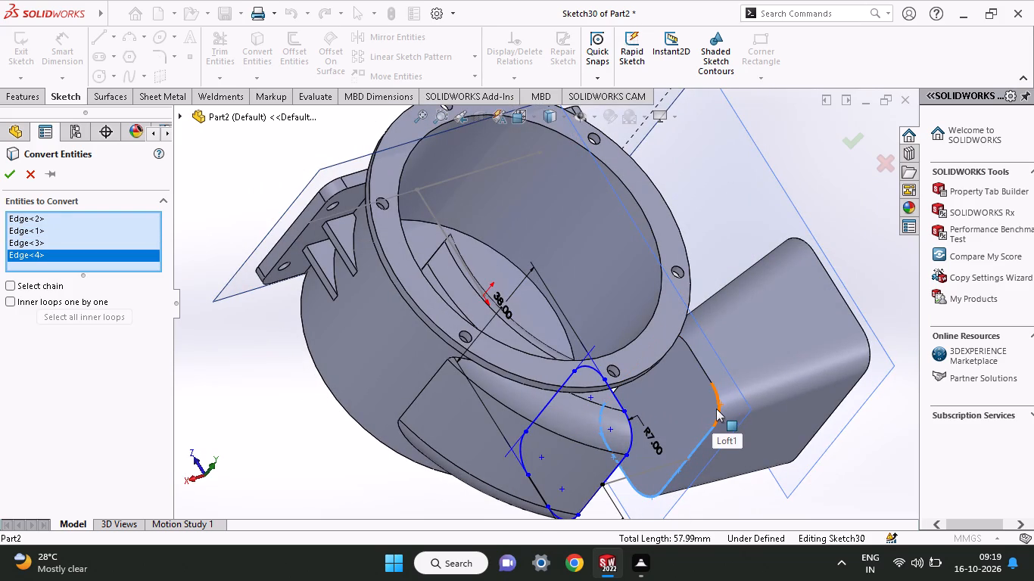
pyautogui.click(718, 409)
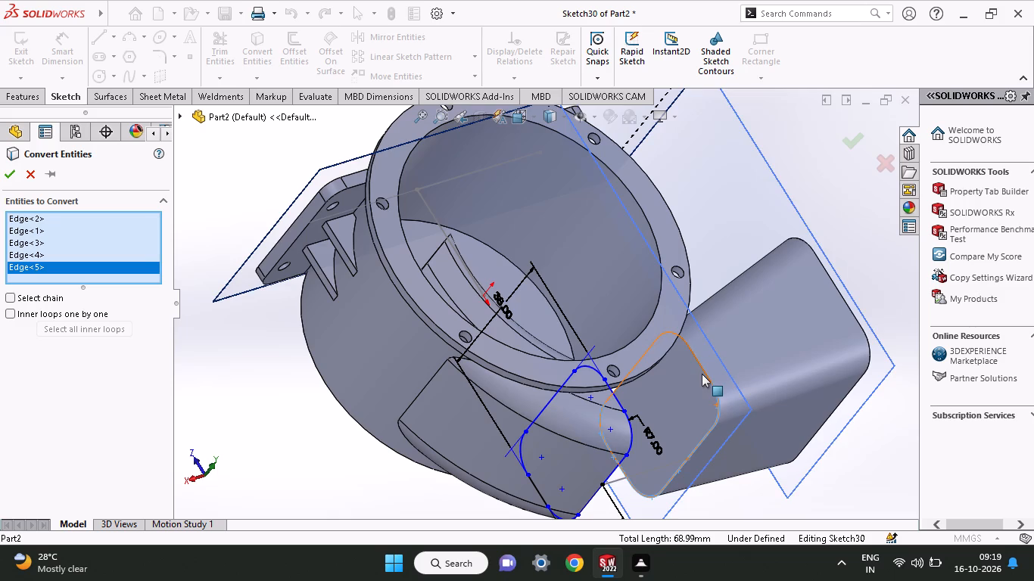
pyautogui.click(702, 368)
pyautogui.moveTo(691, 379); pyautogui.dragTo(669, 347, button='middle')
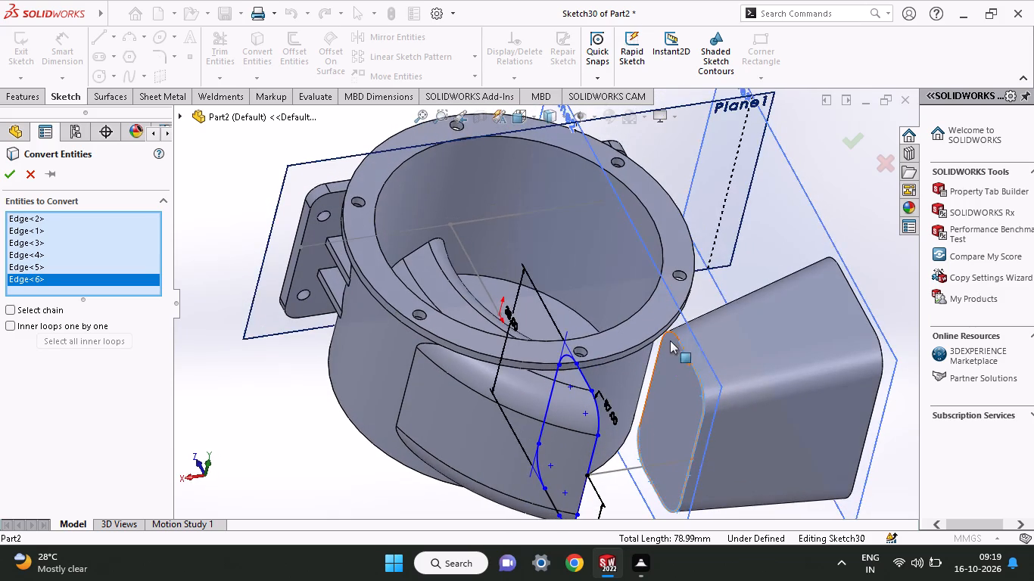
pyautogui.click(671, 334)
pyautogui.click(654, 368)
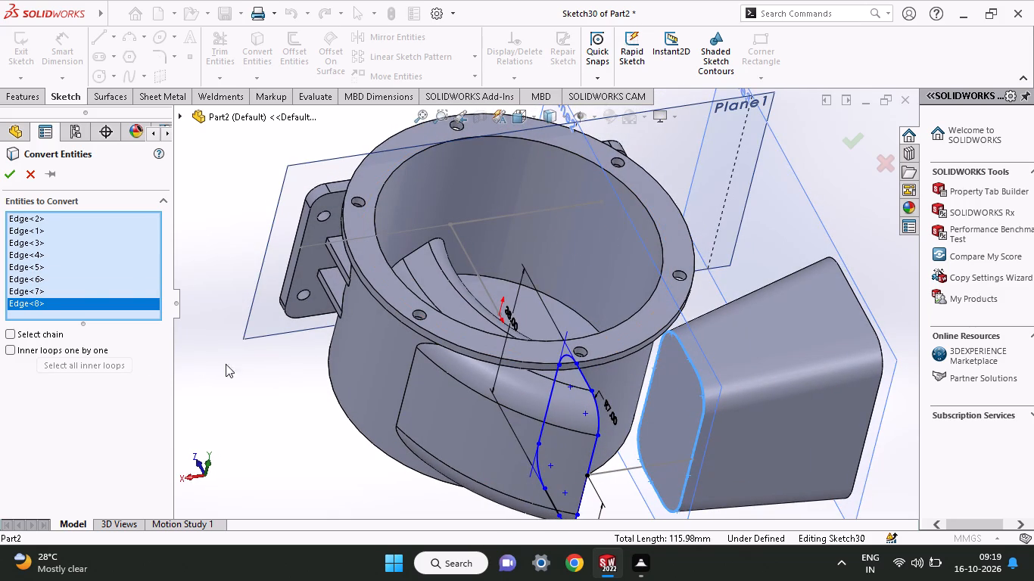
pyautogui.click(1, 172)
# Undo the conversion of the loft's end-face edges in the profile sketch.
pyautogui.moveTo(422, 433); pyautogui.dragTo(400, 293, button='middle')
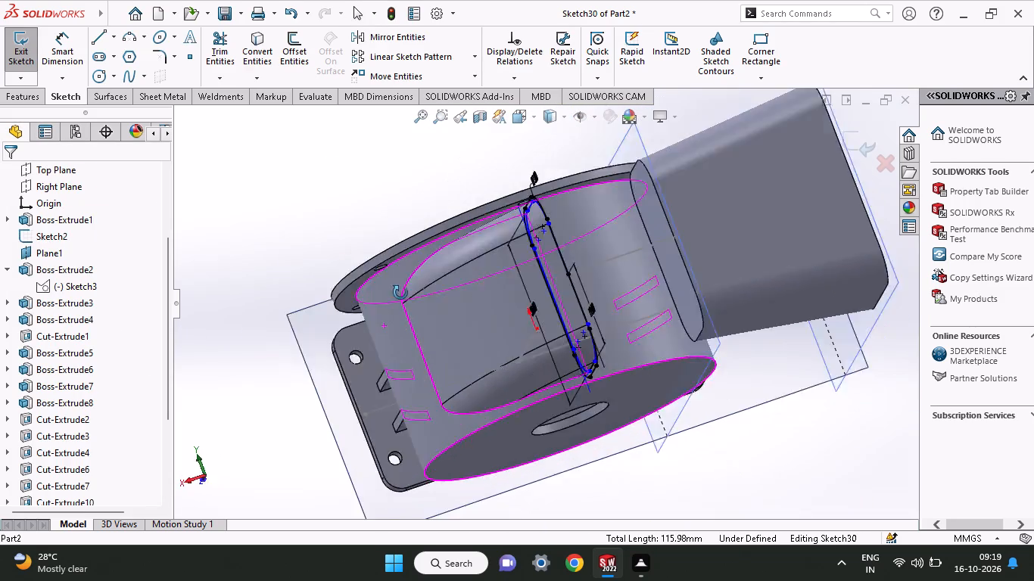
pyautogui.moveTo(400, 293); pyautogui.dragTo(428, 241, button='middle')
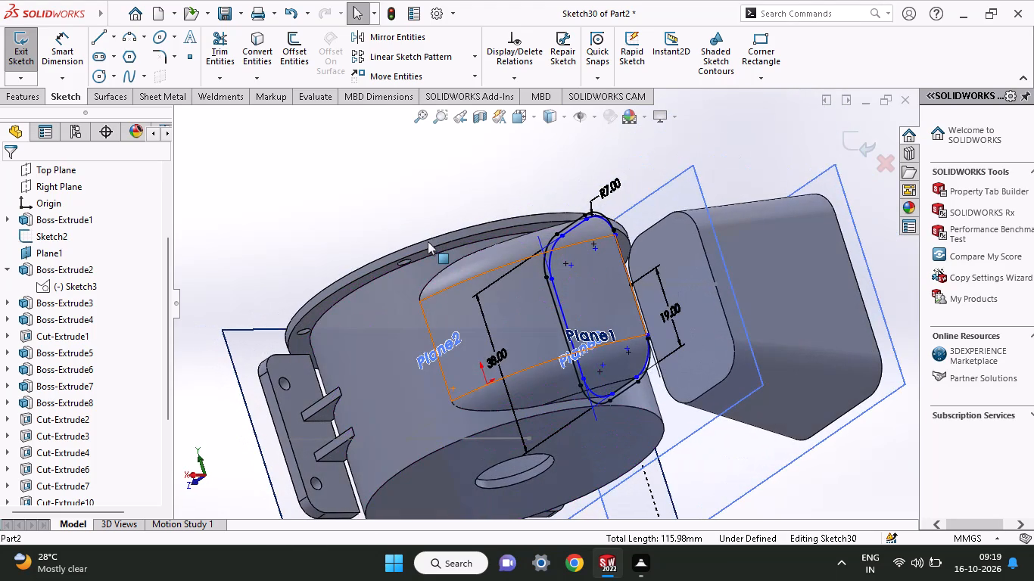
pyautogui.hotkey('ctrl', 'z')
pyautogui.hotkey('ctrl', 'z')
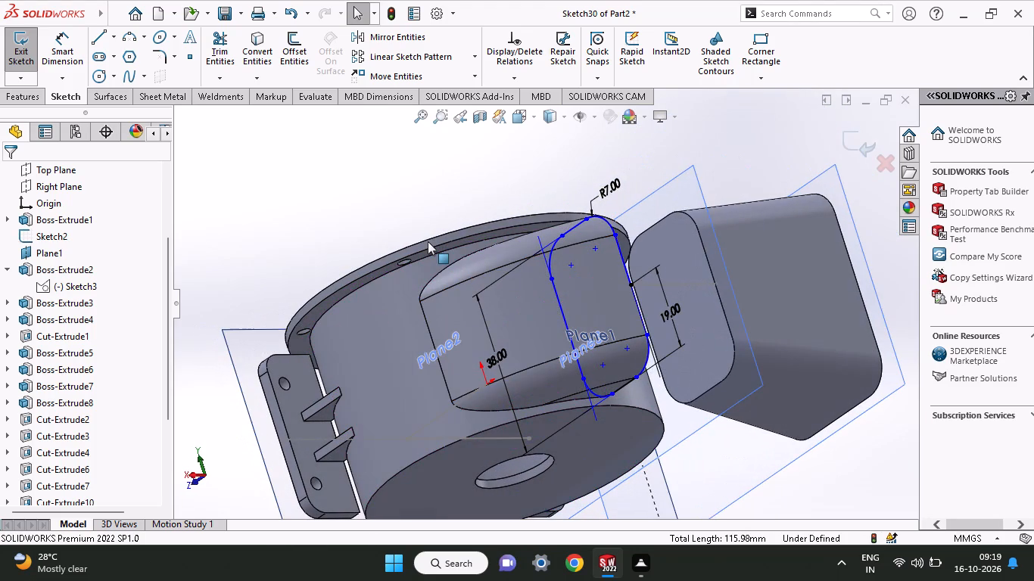
# Exit the rounded 22.56 by 38 mm profile sketch.
pyautogui.moveTo(622, 386); pyautogui.dragTo(542, 423, button='middle')
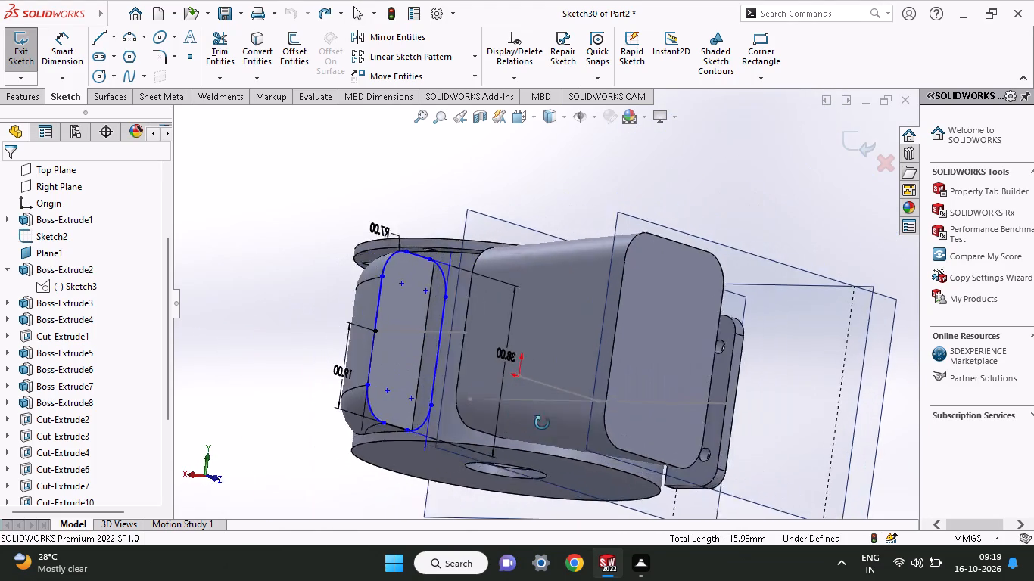
pyautogui.moveTo(542, 423); pyautogui.dragTo(621, 423, button='middle')
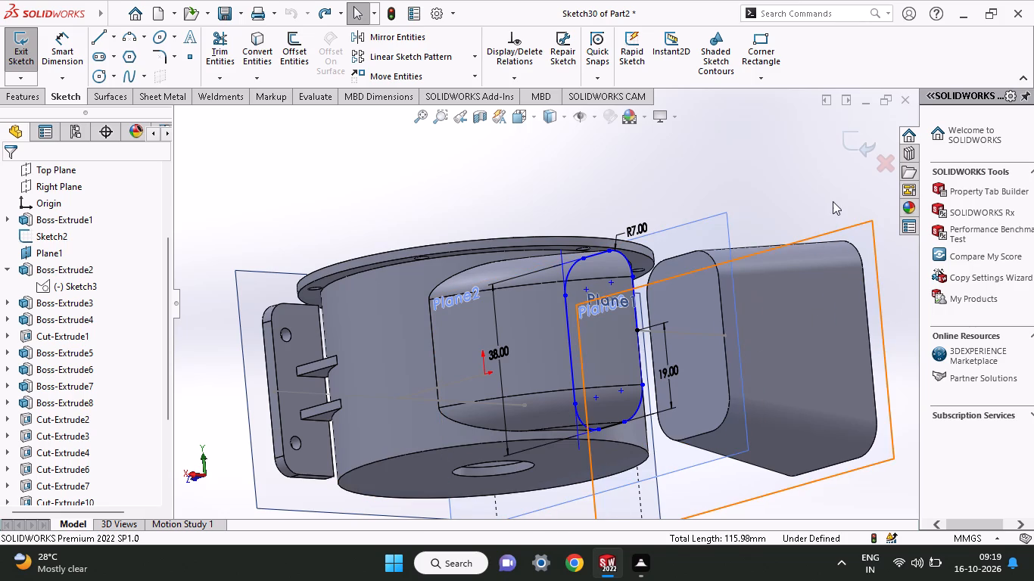
pyautogui.click(852, 150)
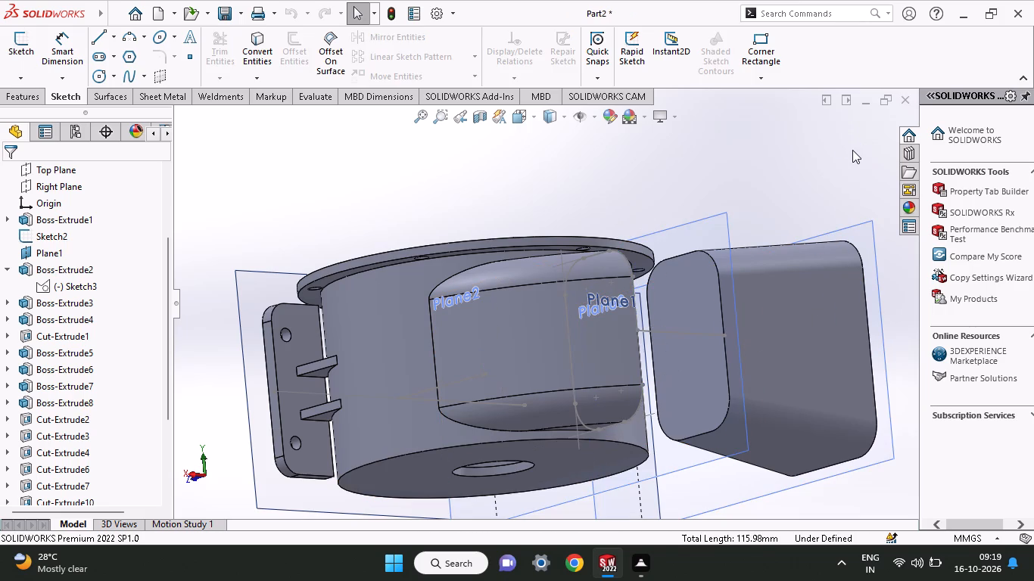
# Start a new sketch on Plane2, the plane at the loft's smaller end face.
pyautogui.moveTo(755, 322); pyautogui.dragTo(677, 332, button='middle')
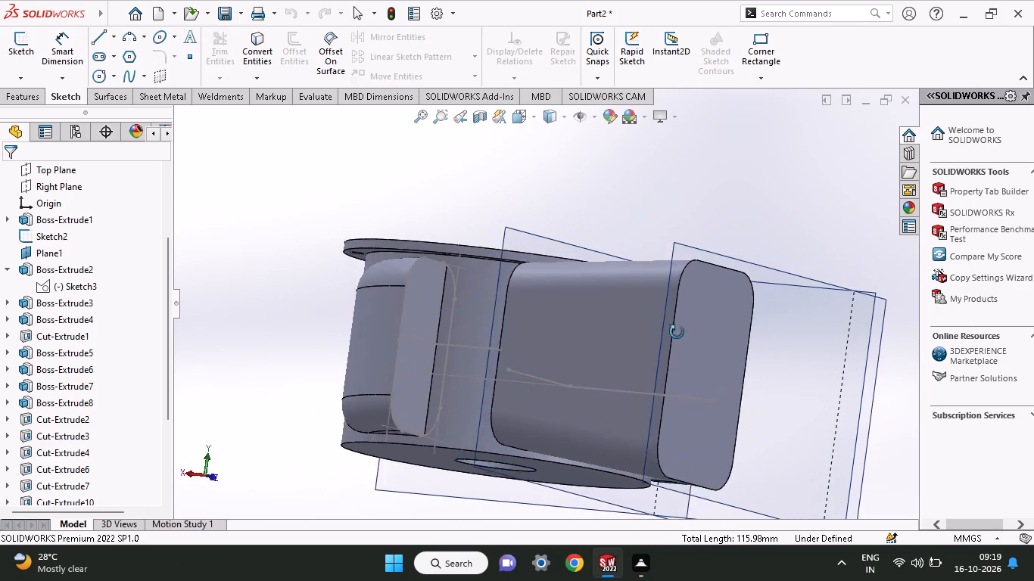
pyautogui.moveTo(677, 332); pyautogui.dragTo(740, 315, button='middle')
pyautogui.click(666, 423)
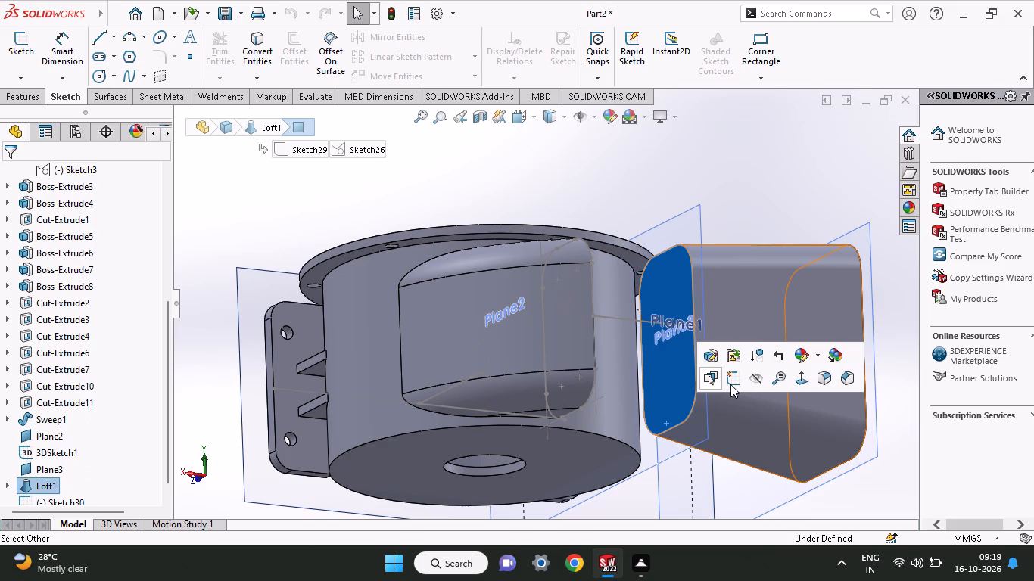
pyautogui.click(749, 199)
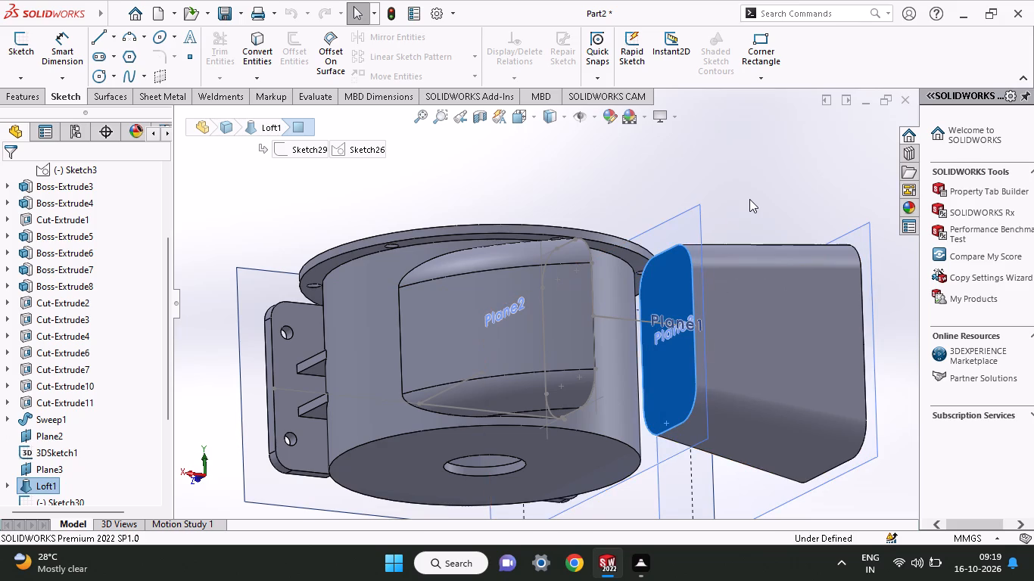
pyautogui.click(687, 231)
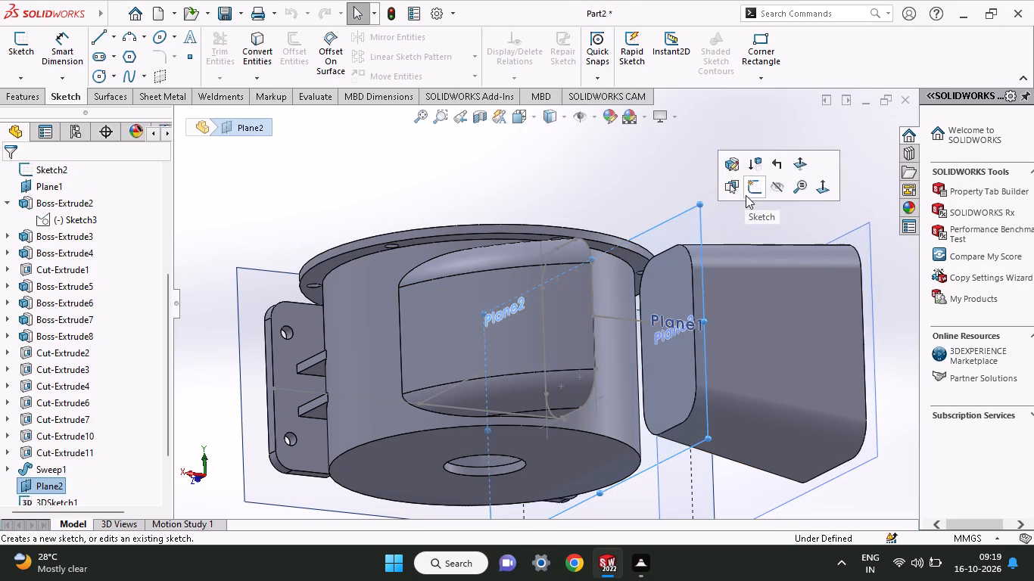
pyautogui.click(746, 195)
# Convert the eight edges around the loft's smaller end face into the Plane2 sketch and exit the sketch.
pyautogui.moveTo(772, 318); pyautogui.dragTo(726, 318, button='middle')
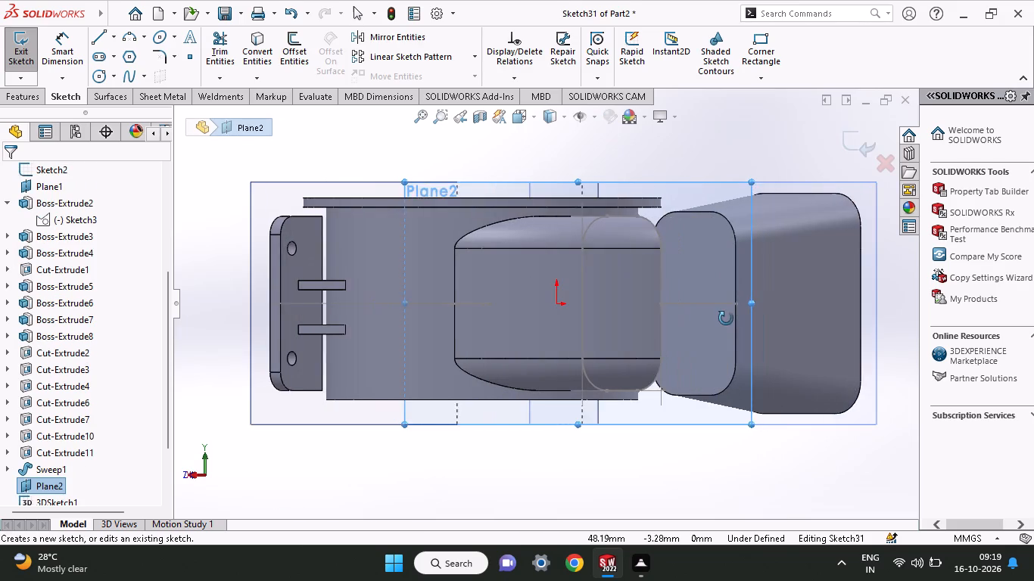
pyautogui.moveTo(726, 318); pyautogui.dragTo(716, 321, button='middle')
pyautogui.click(267, 54)
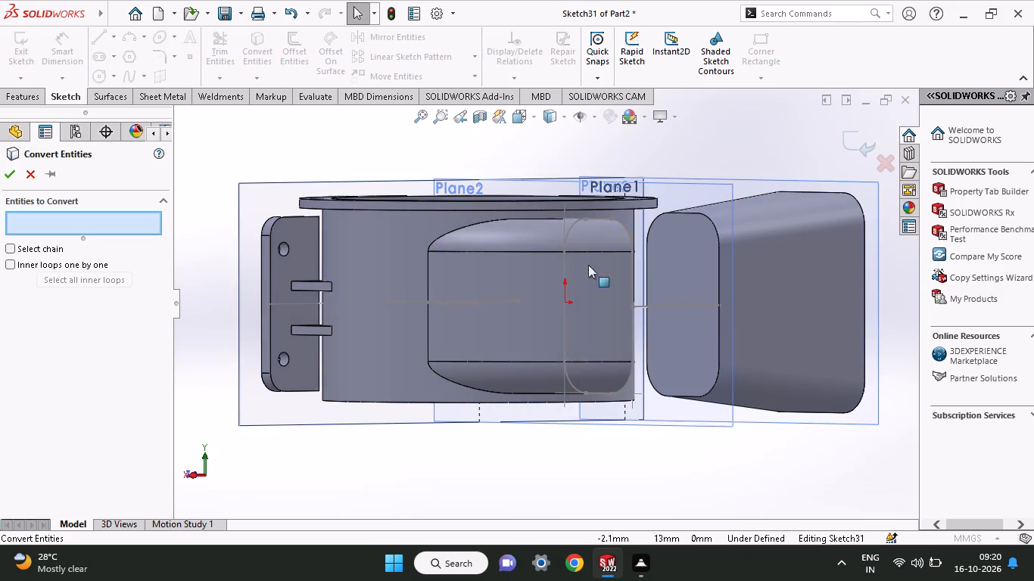
pyautogui.click(718, 256)
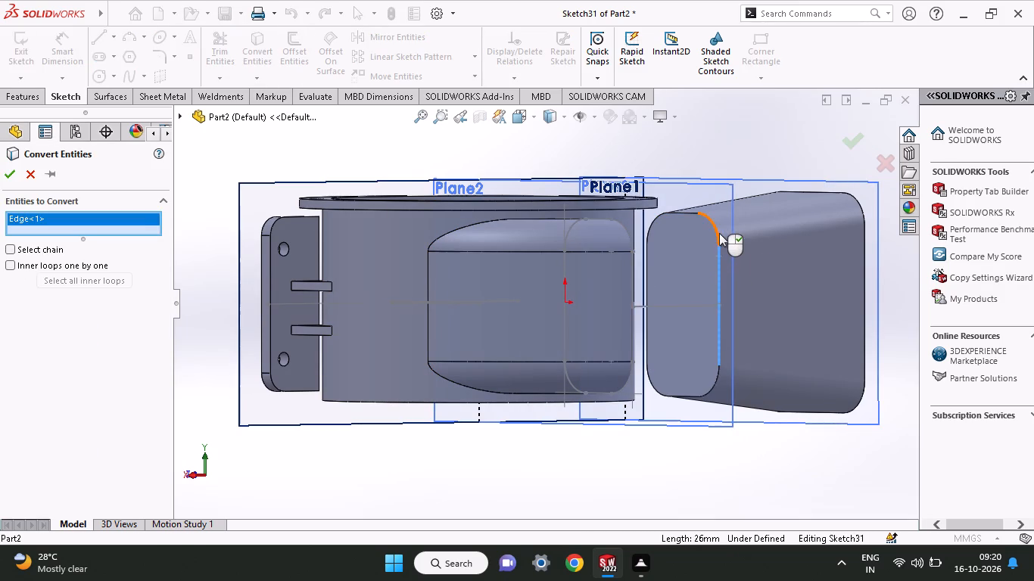
pyautogui.click(719, 233)
pyautogui.click(686, 211)
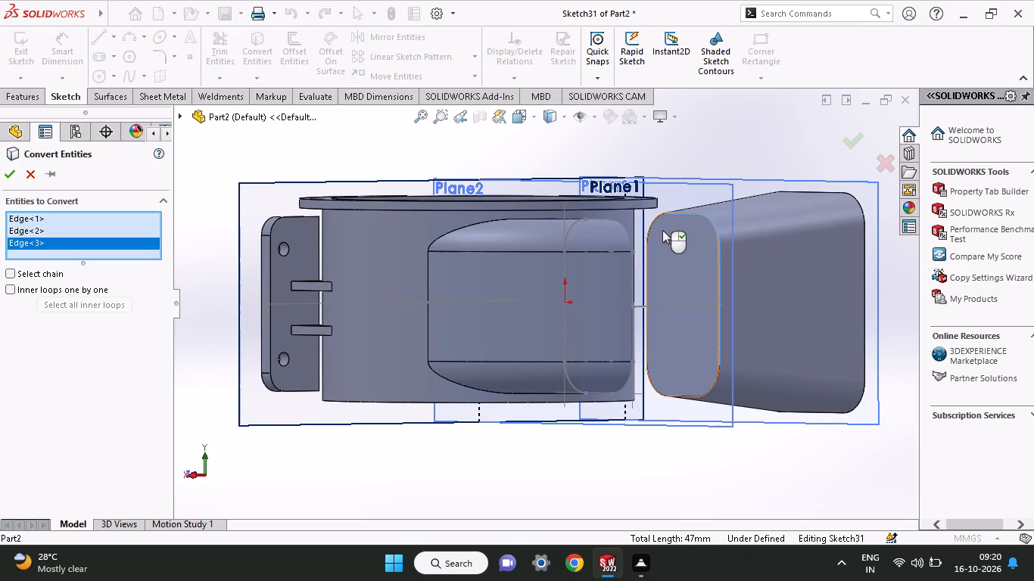
pyautogui.click(652, 221)
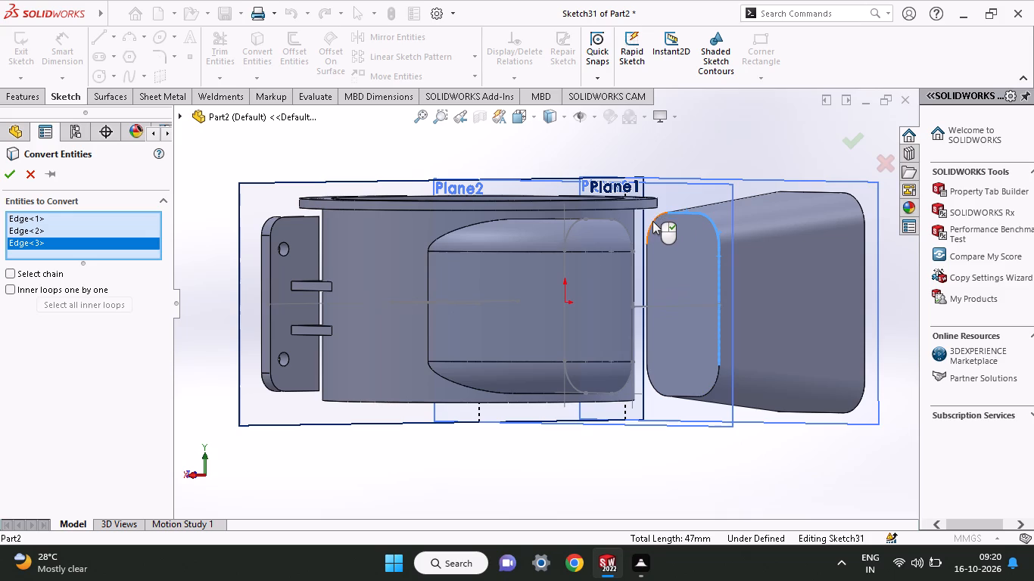
pyautogui.click(646, 276)
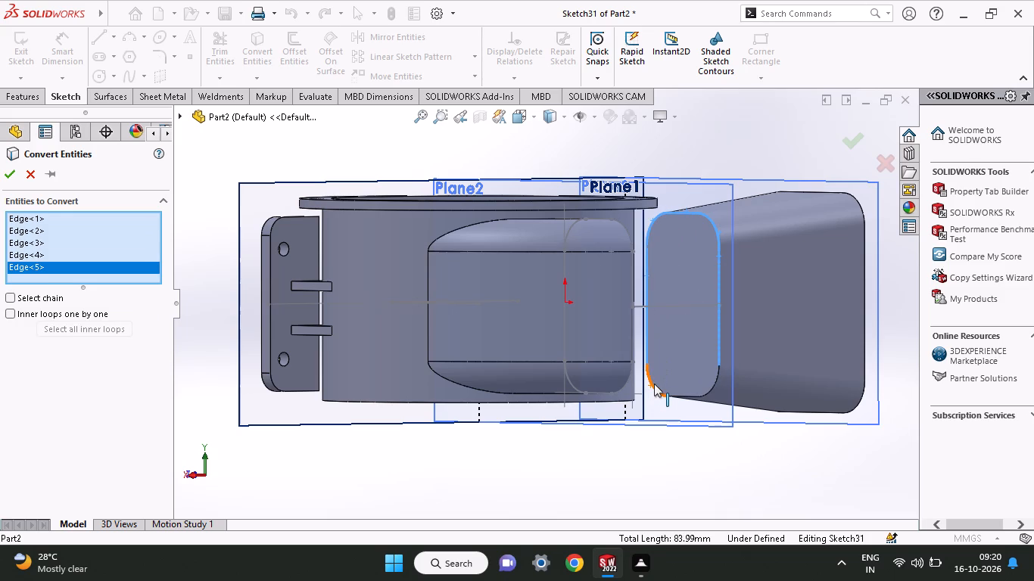
pyautogui.click(654, 384)
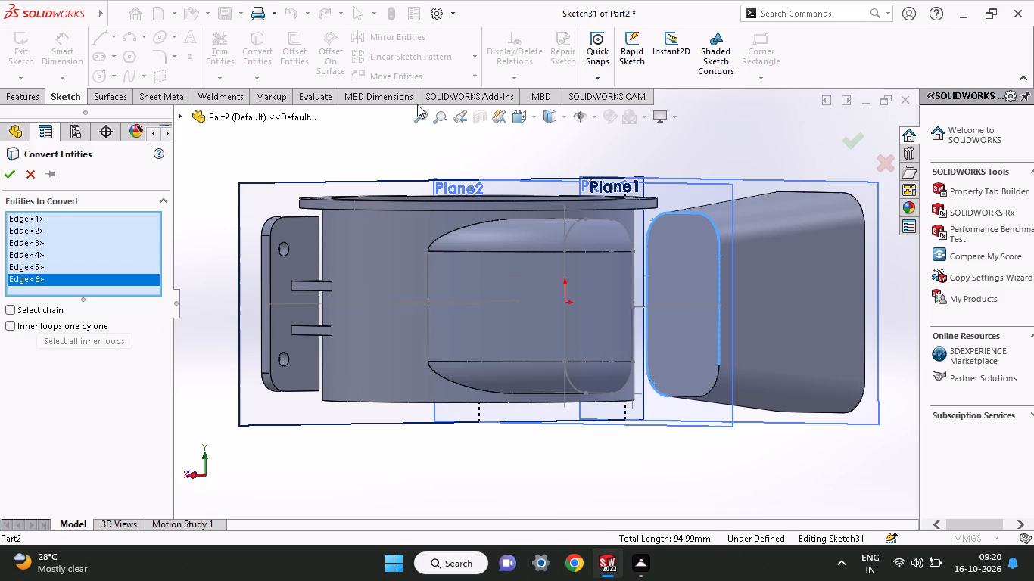
pyautogui.click(686, 395)
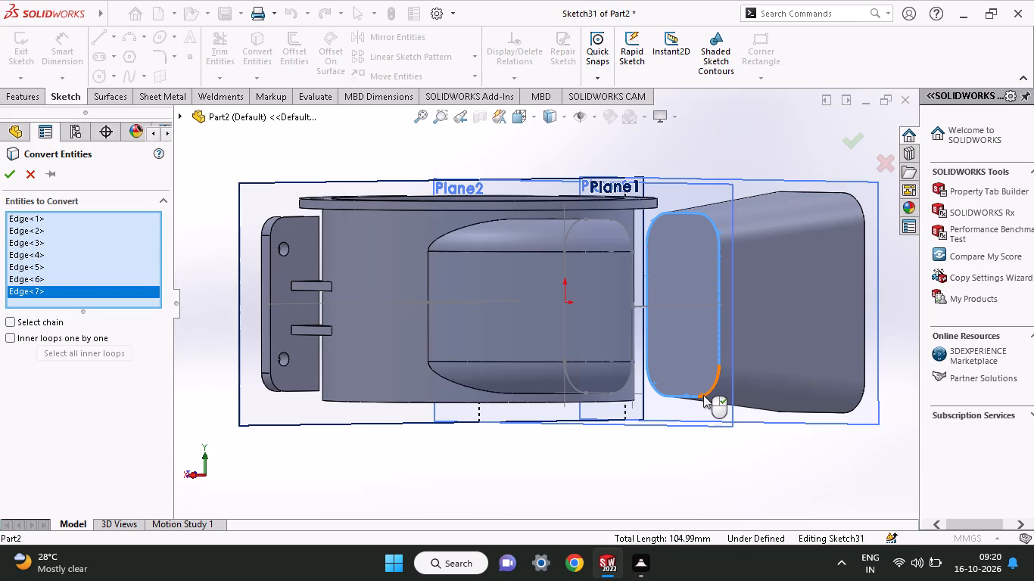
pyautogui.click(703, 395)
pyautogui.click(2, 176)
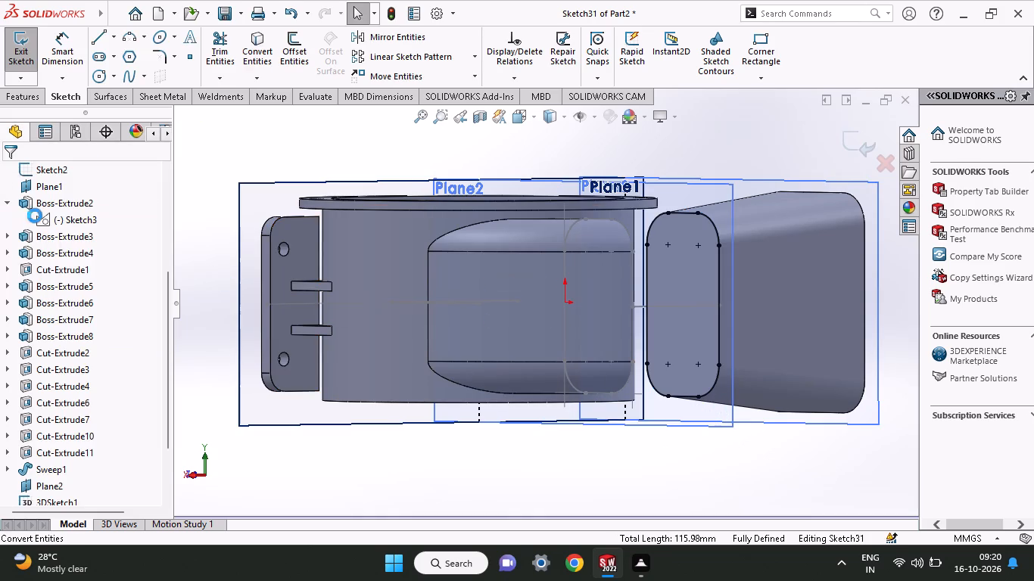
pyautogui.moveTo(465, 457); pyautogui.dragTo(386, 385, button='middle')
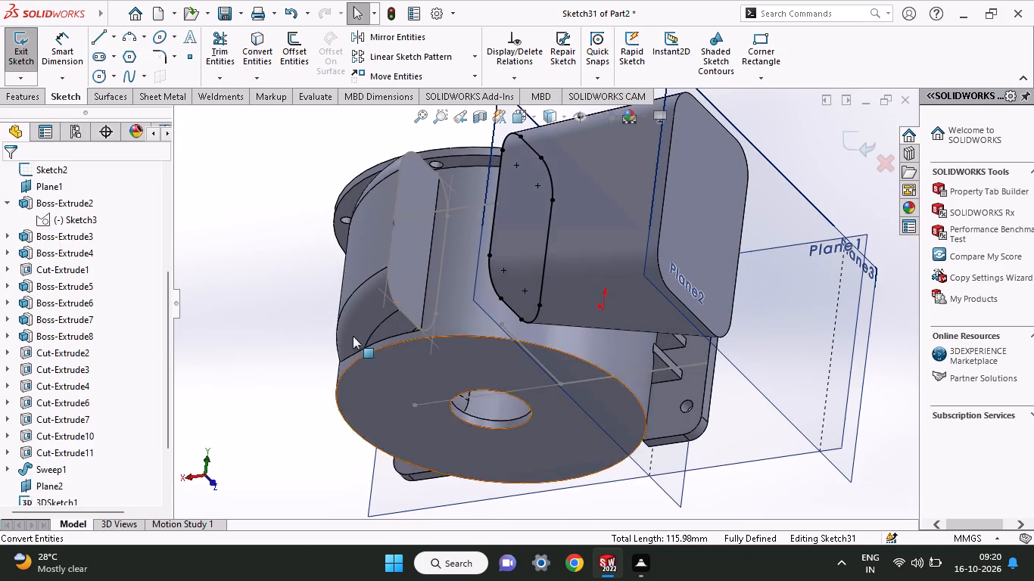
pyautogui.click(11, 96)
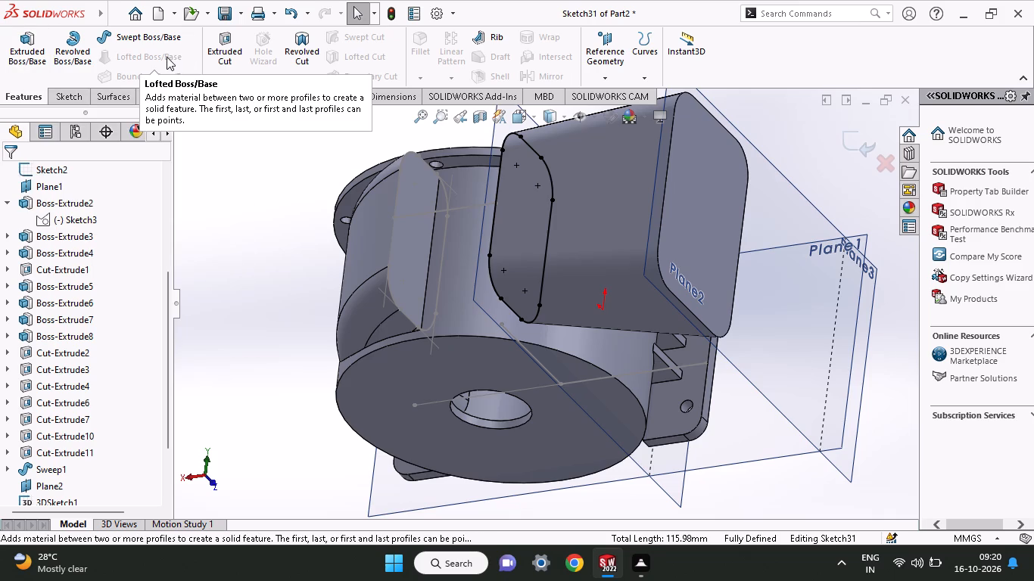
pyautogui.rightClick(215, 200)
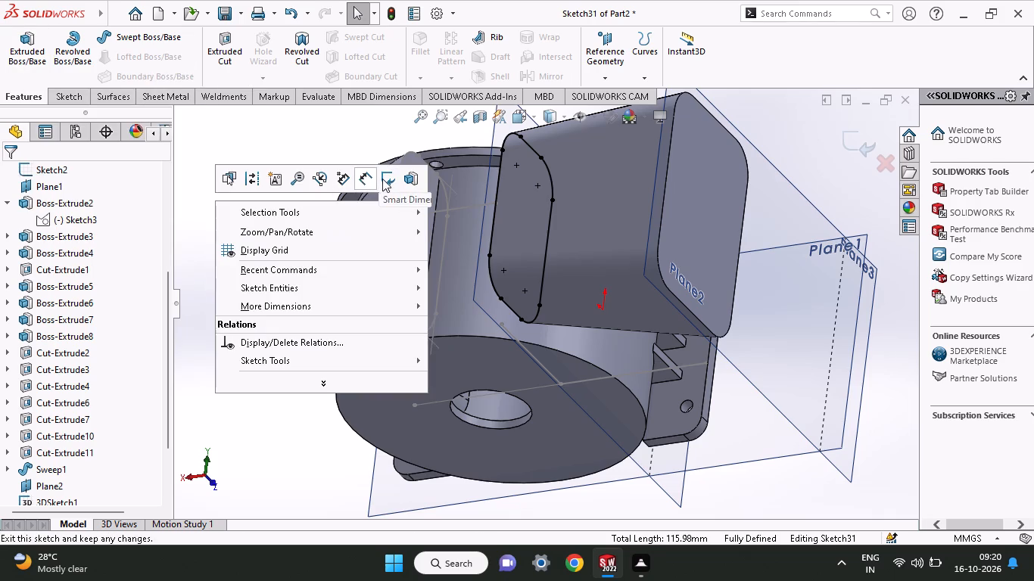
pyautogui.click(382, 179)
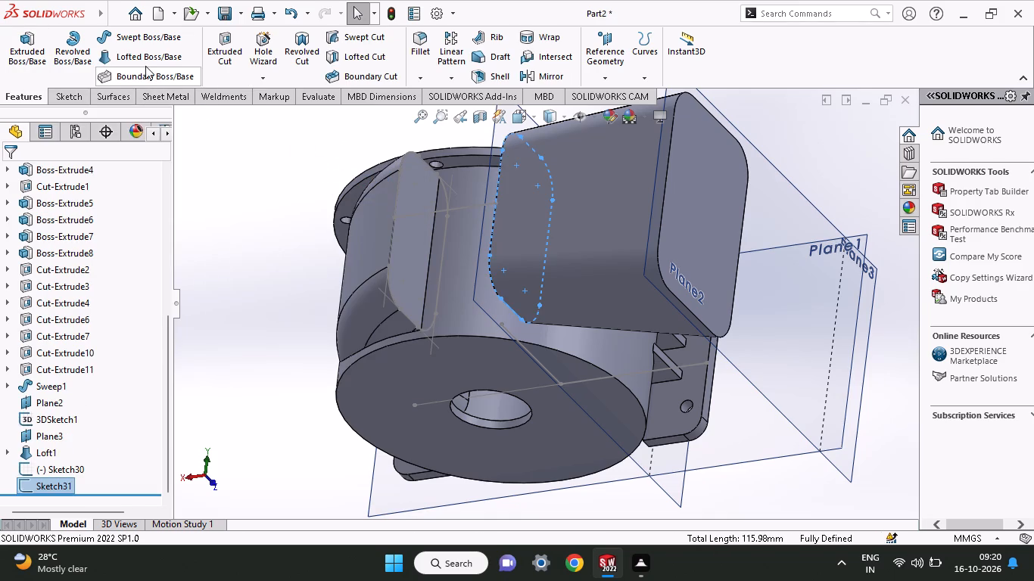
# Loft the converted Plane2 profile to the rounded closed loop at the housing outlet, moving the Plane2 connector to the neighbouring corner-arc endpoint.
pyautogui.click(145, 59)
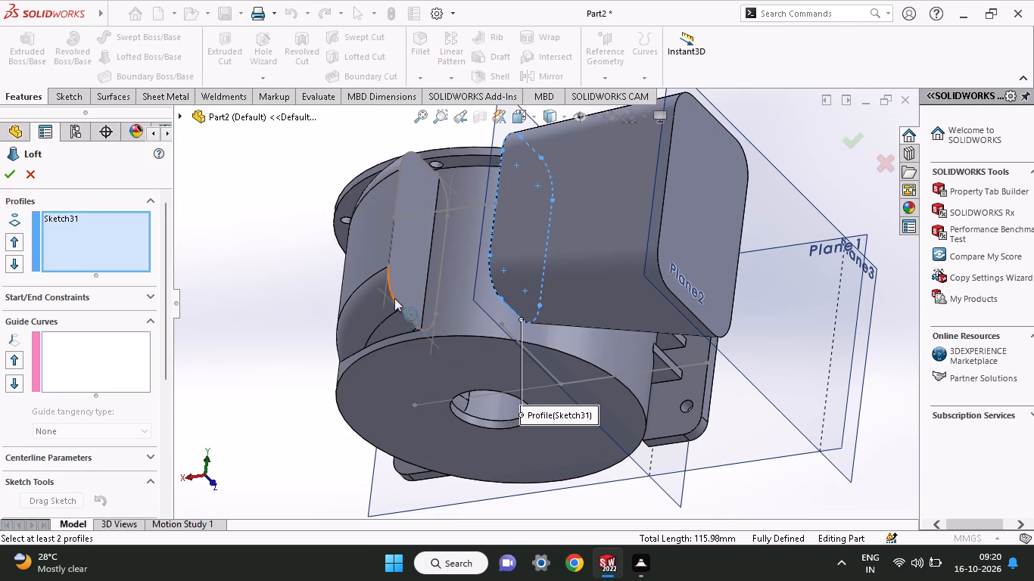
pyautogui.click(394, 298)
pyautogui.click(438, 253)
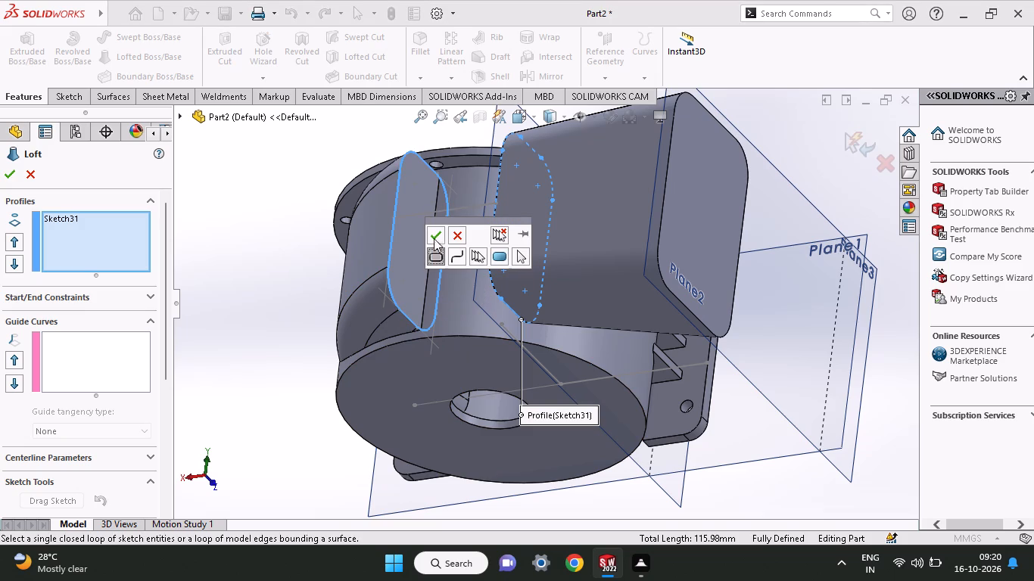
pyautogui.click(431, 235)
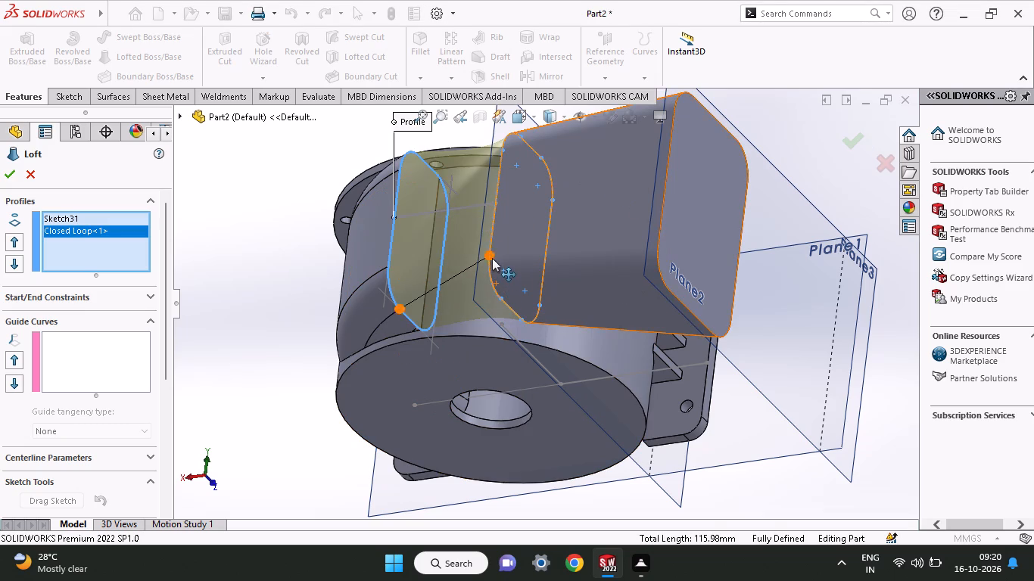
pyautogui.moveTo(492, 257); pyautogui.dragTo(495, 289)
pyautogui.moveTo(595, 430); pyautogui.dragTo(595, 382, button='middle')
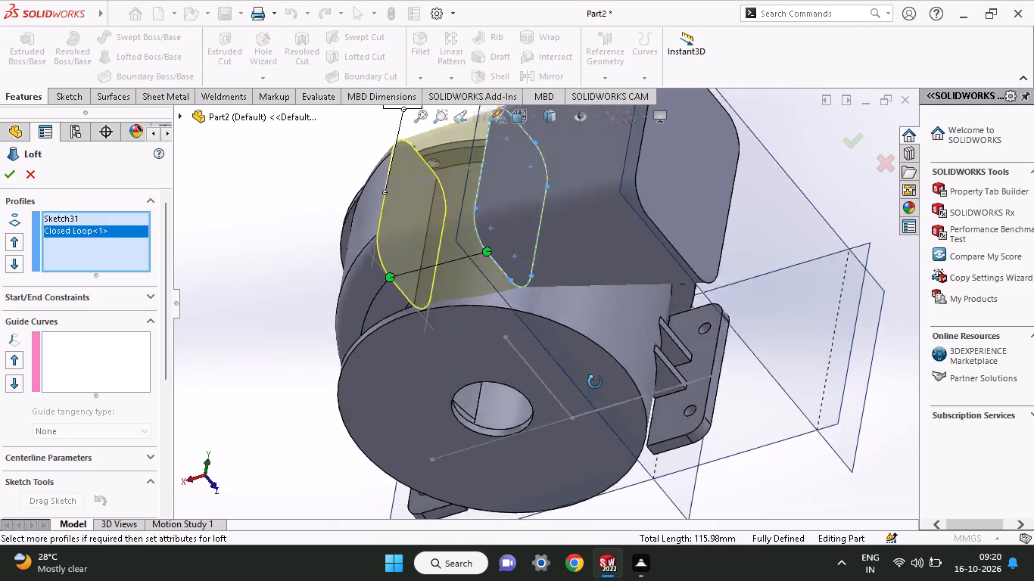
pyautogui.moveTo(595, 382); pyautogui.dragTo(417, 469, button='middle')
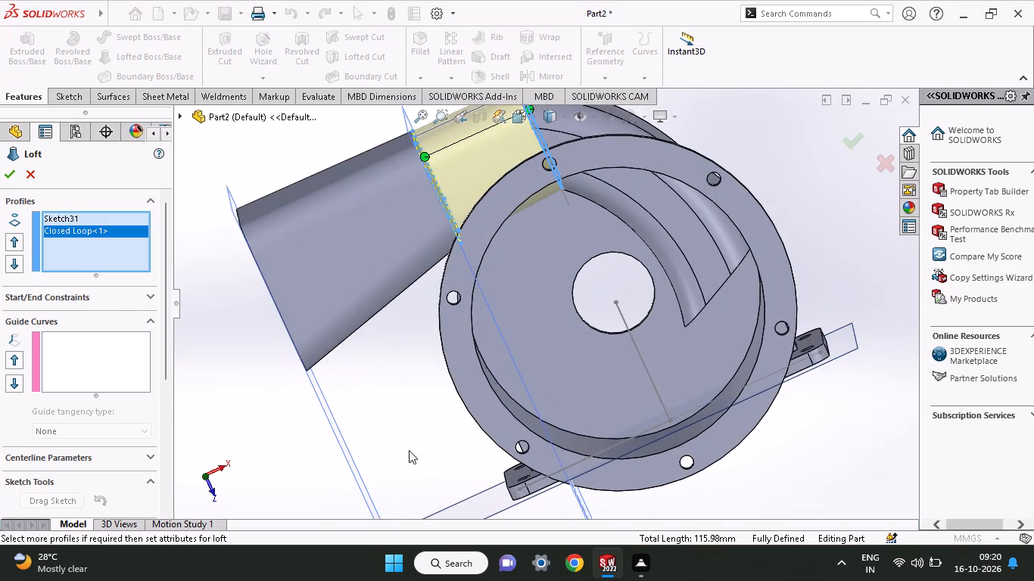
pyautogui.click(11, 172)
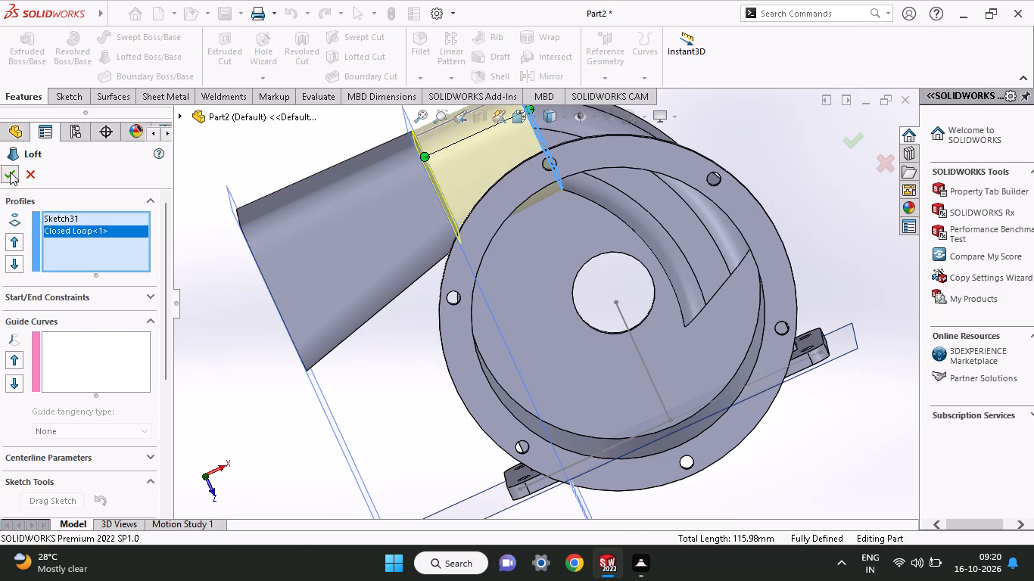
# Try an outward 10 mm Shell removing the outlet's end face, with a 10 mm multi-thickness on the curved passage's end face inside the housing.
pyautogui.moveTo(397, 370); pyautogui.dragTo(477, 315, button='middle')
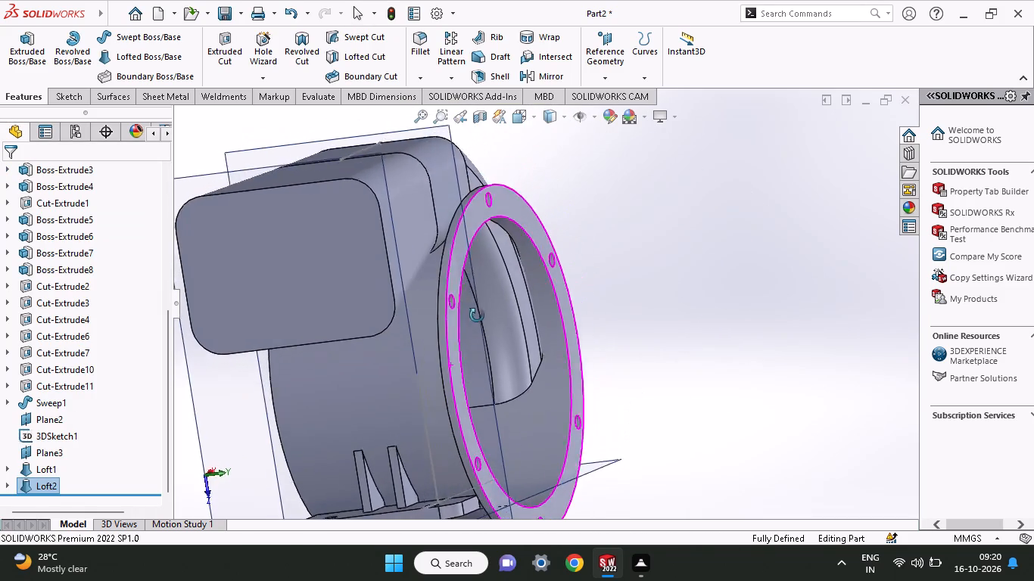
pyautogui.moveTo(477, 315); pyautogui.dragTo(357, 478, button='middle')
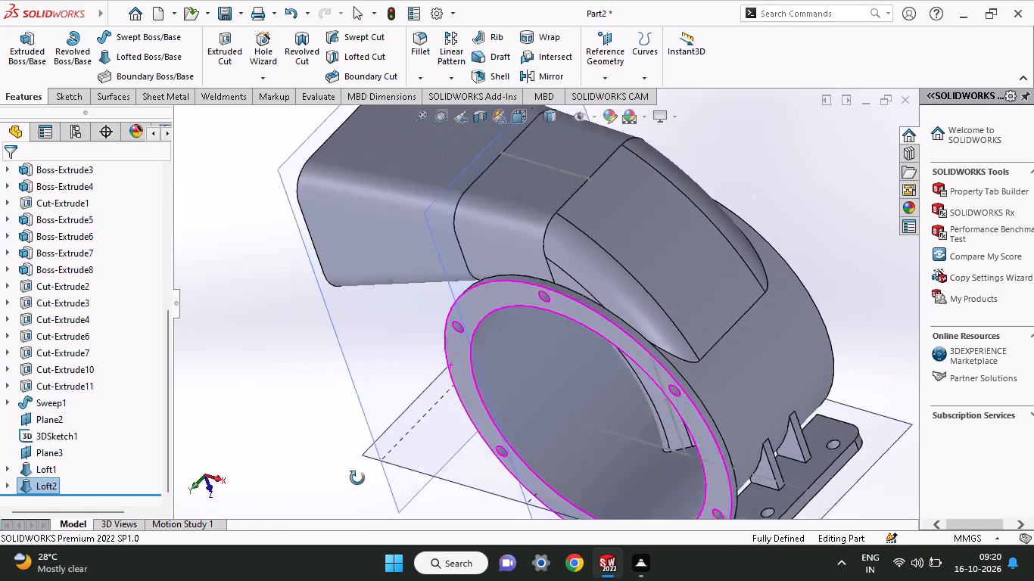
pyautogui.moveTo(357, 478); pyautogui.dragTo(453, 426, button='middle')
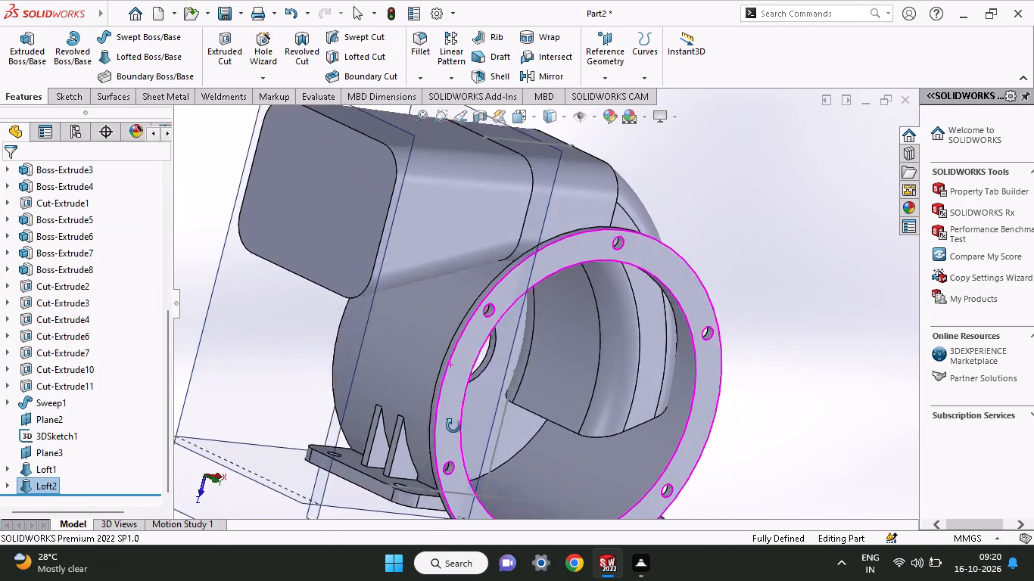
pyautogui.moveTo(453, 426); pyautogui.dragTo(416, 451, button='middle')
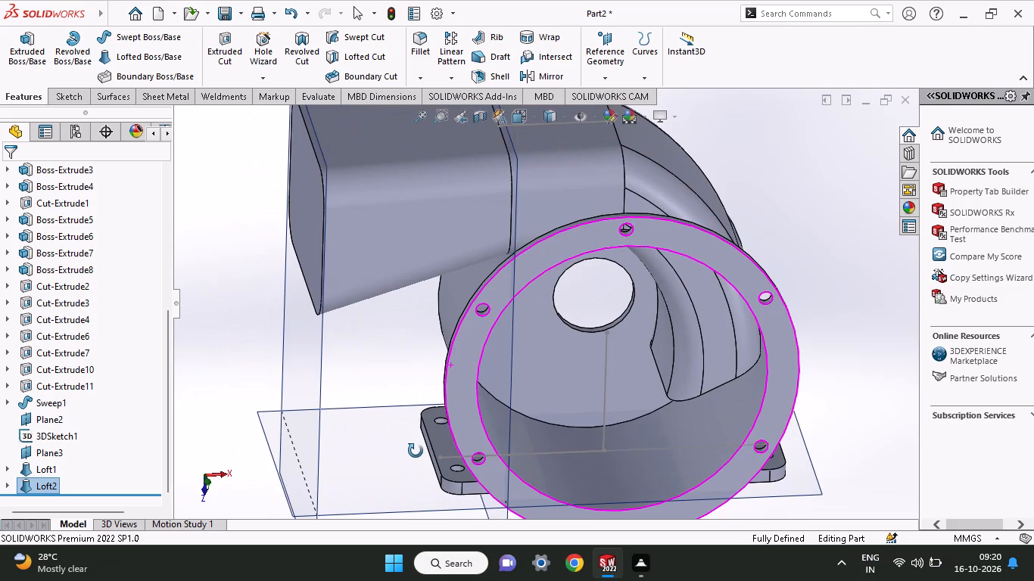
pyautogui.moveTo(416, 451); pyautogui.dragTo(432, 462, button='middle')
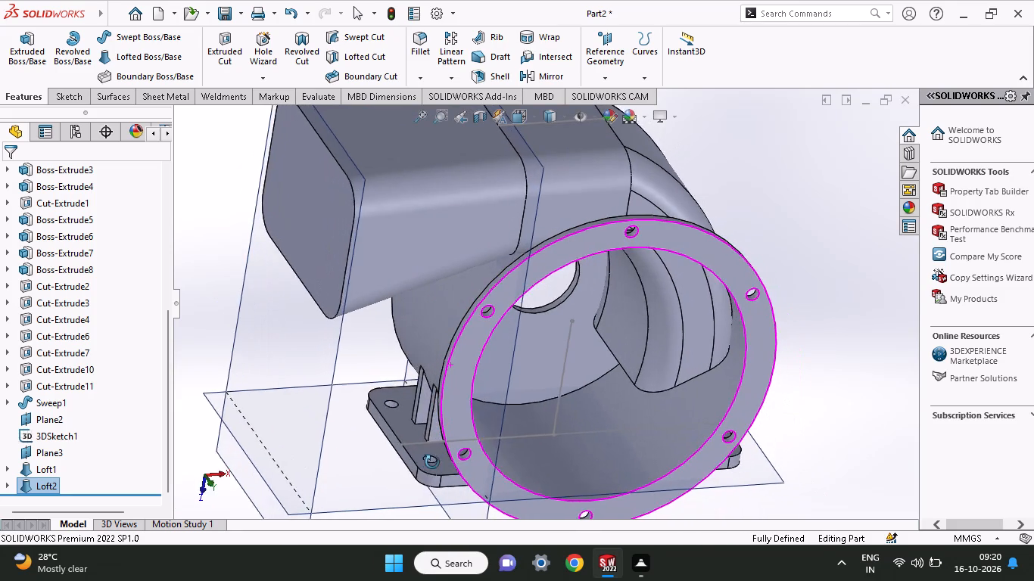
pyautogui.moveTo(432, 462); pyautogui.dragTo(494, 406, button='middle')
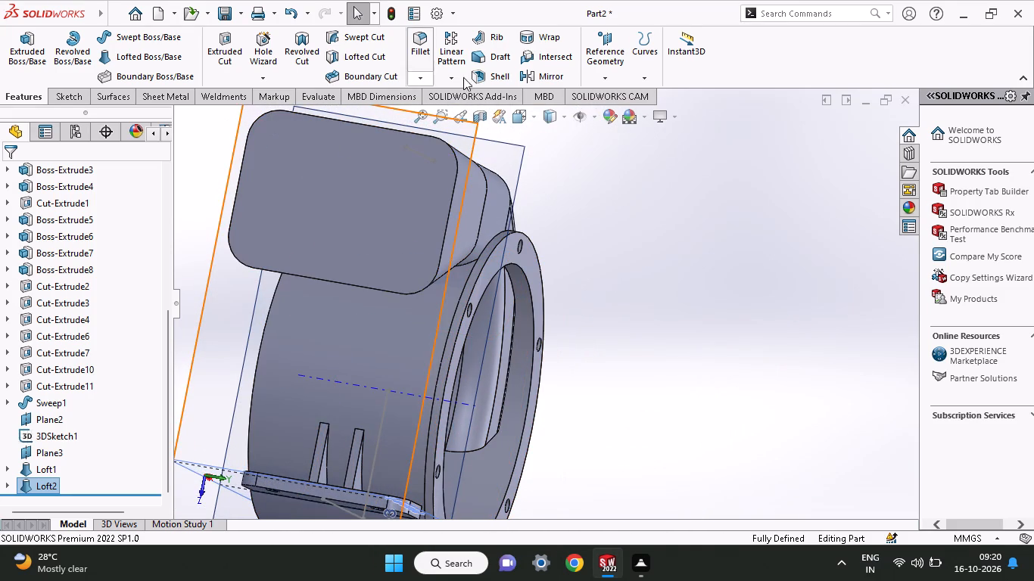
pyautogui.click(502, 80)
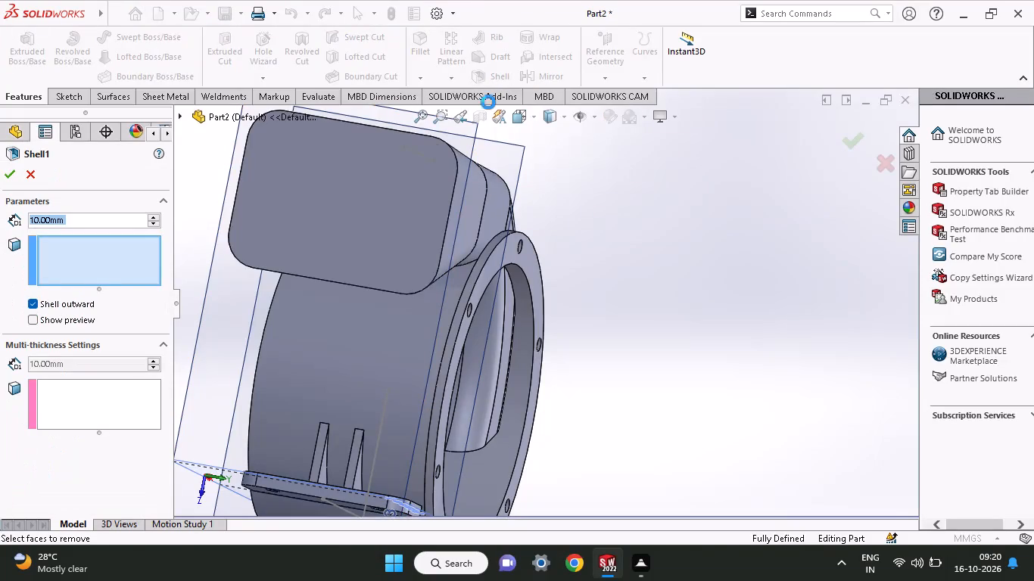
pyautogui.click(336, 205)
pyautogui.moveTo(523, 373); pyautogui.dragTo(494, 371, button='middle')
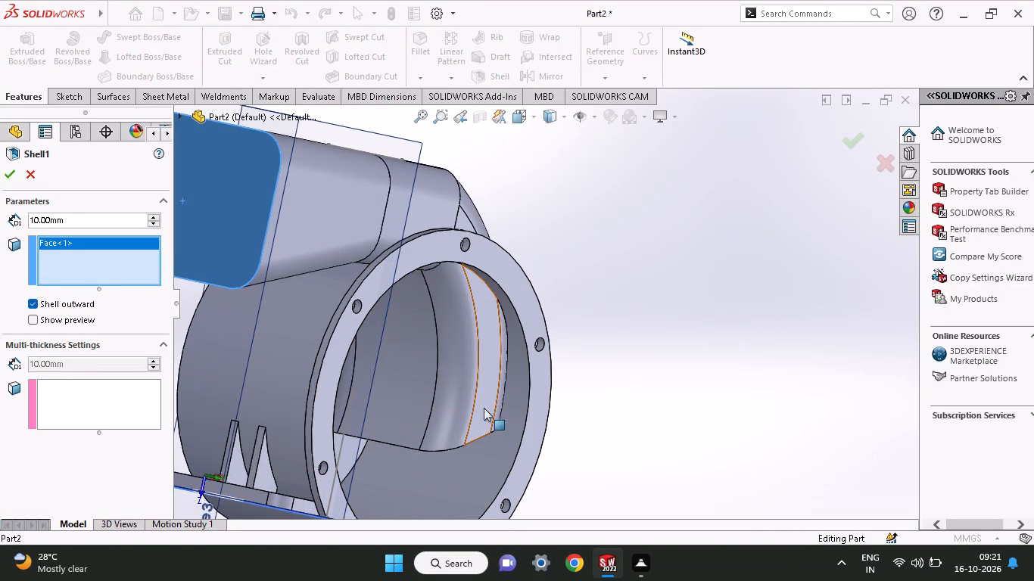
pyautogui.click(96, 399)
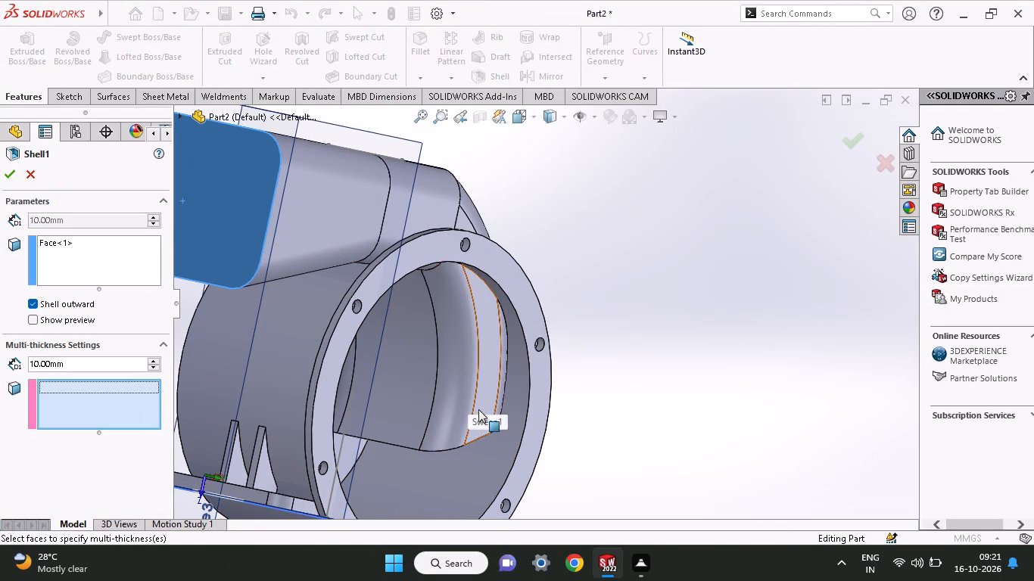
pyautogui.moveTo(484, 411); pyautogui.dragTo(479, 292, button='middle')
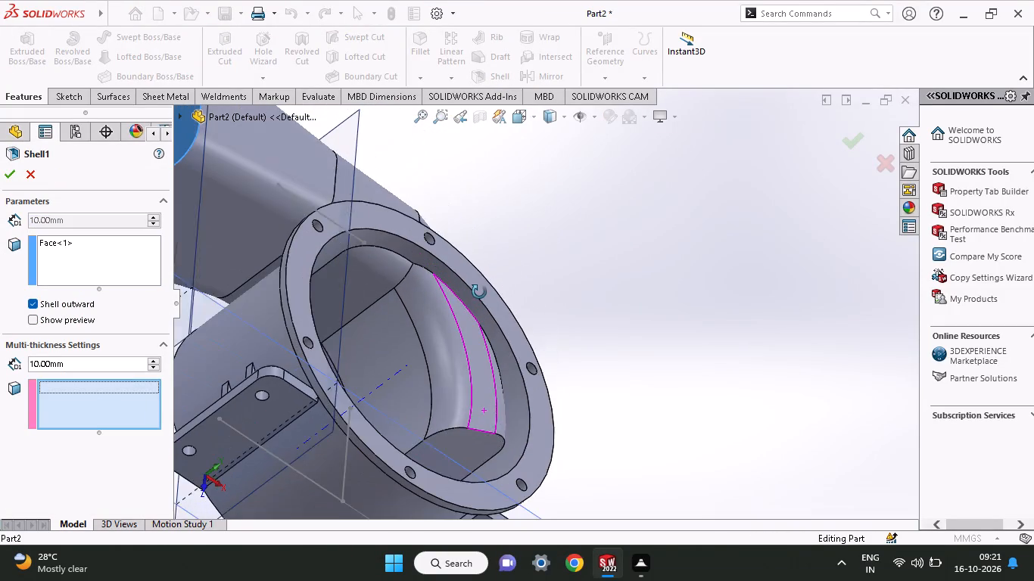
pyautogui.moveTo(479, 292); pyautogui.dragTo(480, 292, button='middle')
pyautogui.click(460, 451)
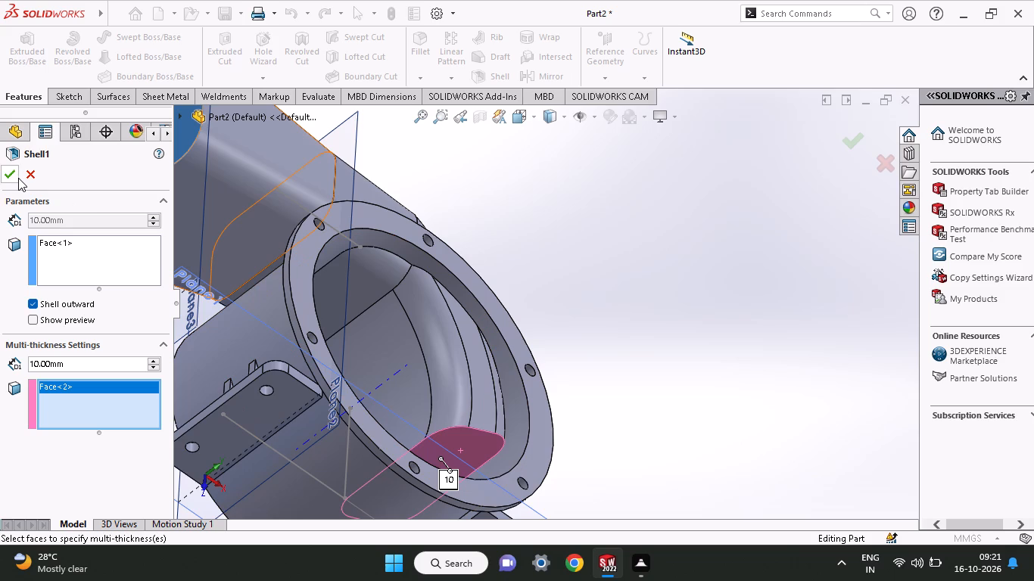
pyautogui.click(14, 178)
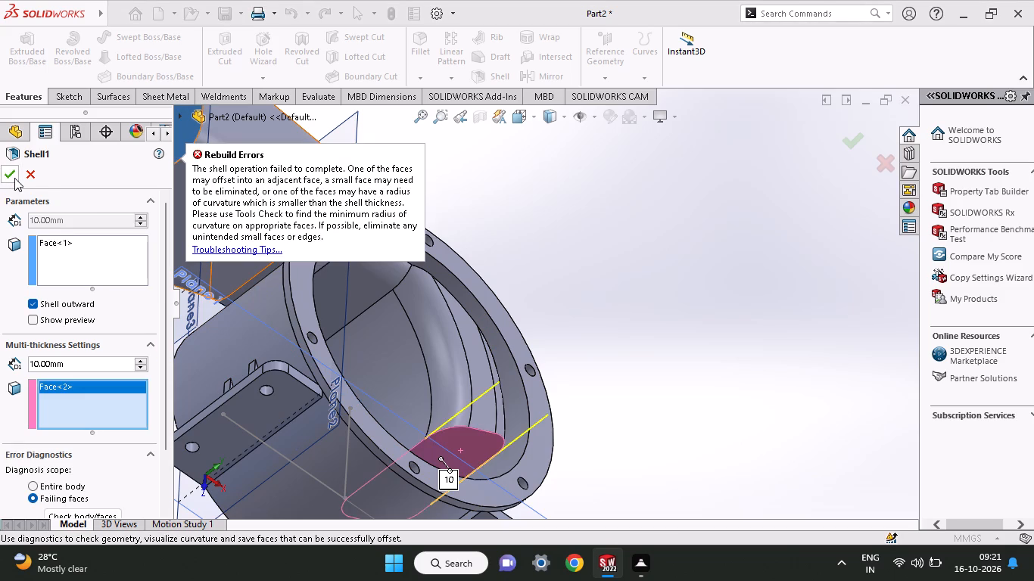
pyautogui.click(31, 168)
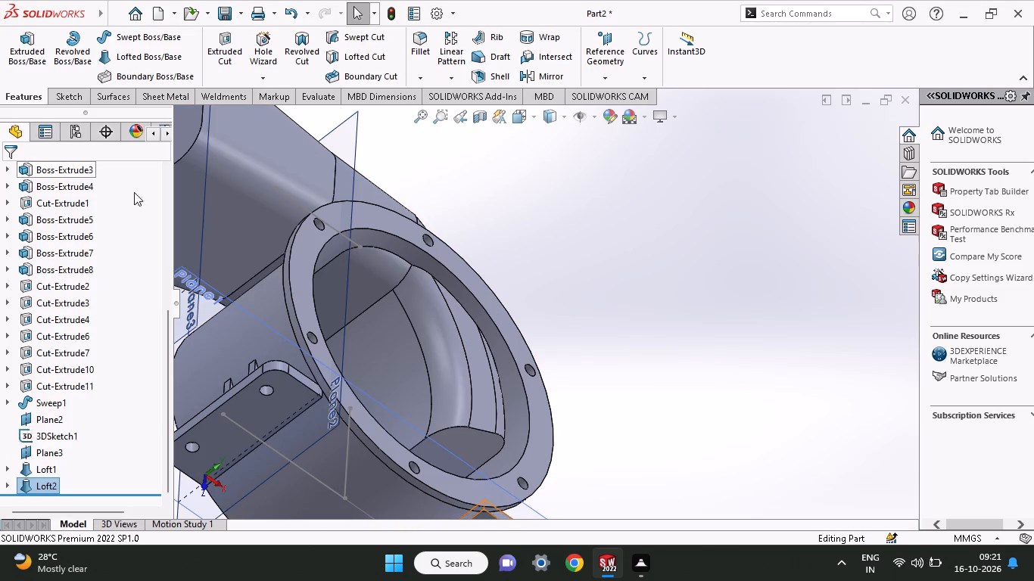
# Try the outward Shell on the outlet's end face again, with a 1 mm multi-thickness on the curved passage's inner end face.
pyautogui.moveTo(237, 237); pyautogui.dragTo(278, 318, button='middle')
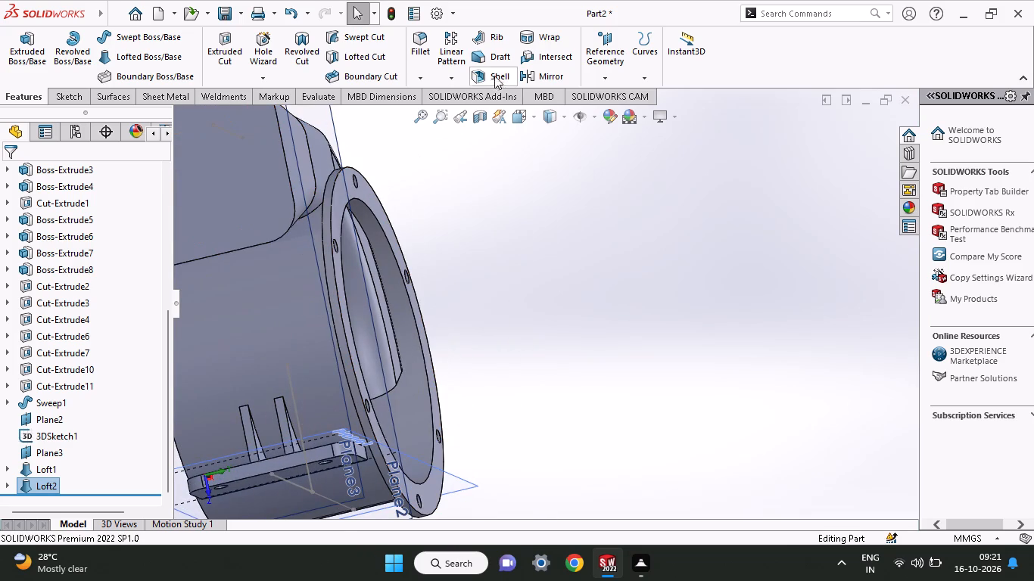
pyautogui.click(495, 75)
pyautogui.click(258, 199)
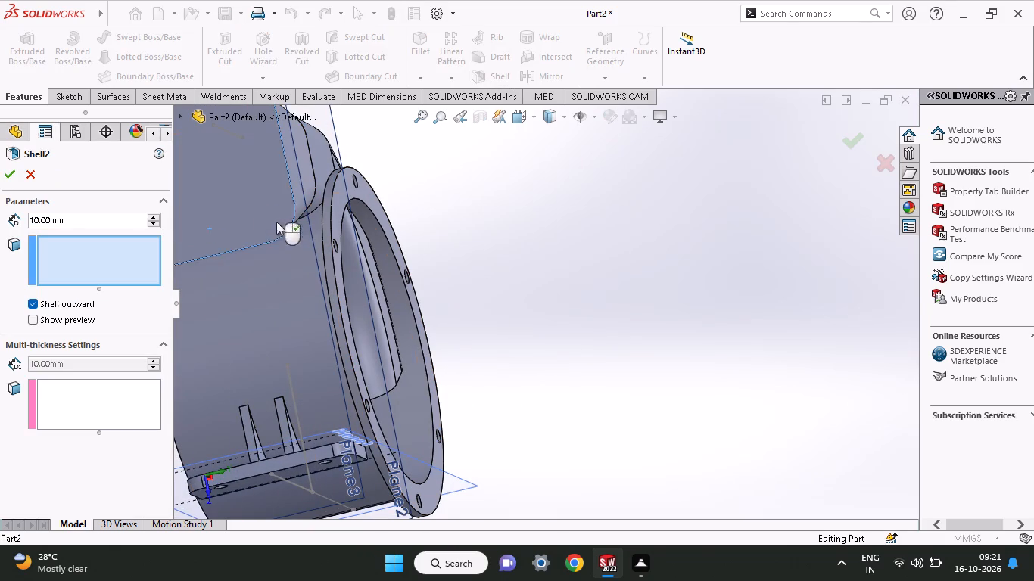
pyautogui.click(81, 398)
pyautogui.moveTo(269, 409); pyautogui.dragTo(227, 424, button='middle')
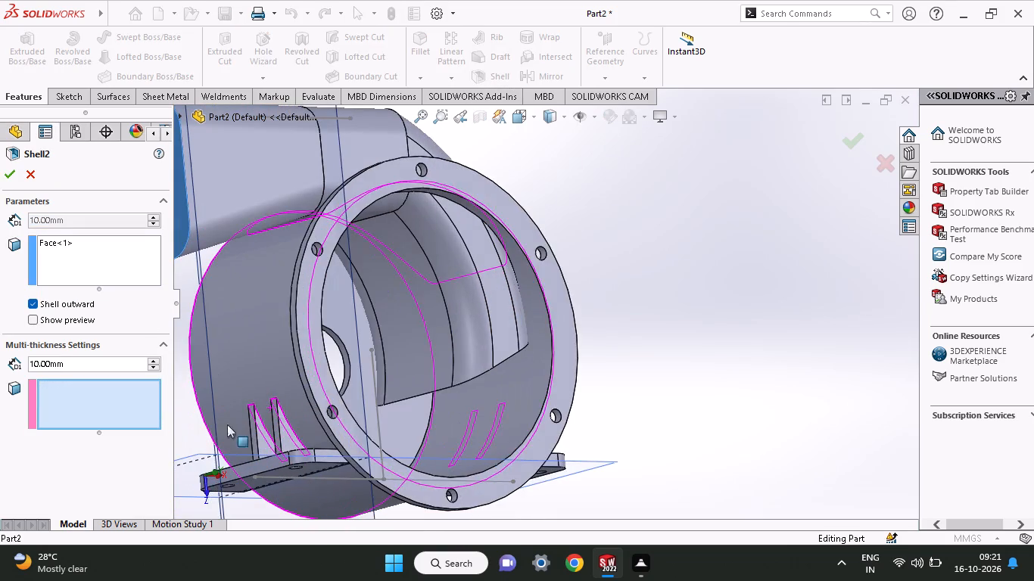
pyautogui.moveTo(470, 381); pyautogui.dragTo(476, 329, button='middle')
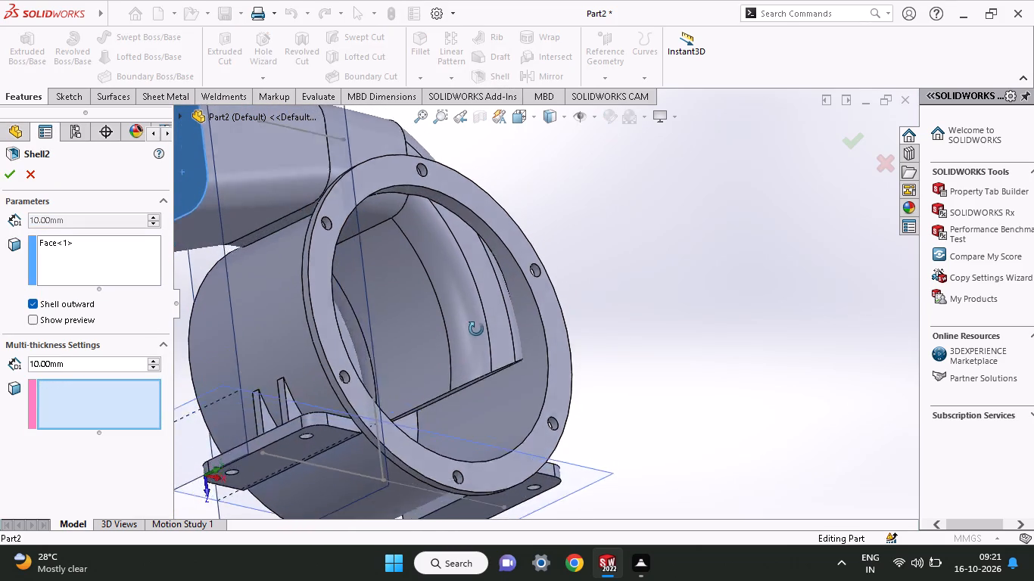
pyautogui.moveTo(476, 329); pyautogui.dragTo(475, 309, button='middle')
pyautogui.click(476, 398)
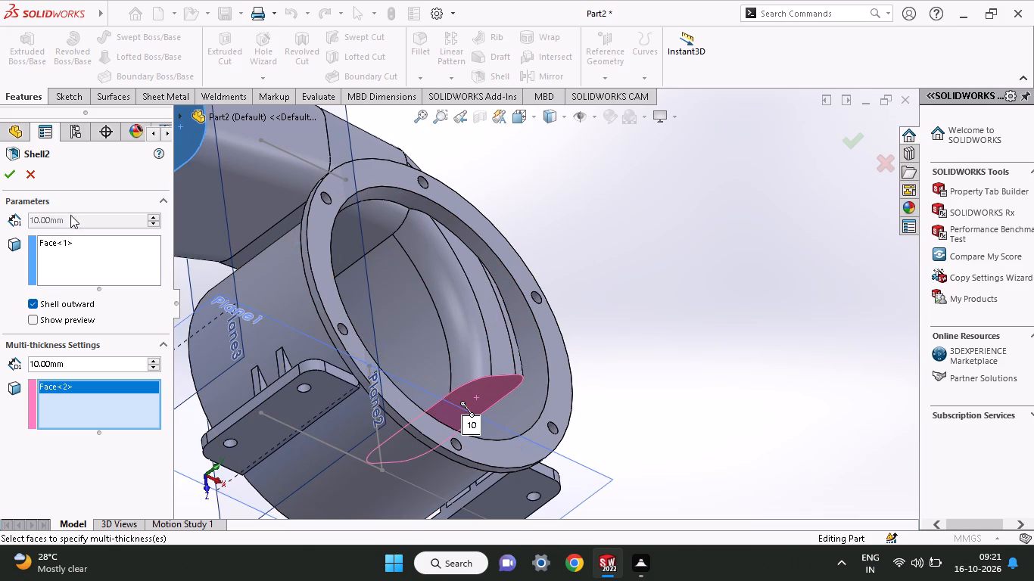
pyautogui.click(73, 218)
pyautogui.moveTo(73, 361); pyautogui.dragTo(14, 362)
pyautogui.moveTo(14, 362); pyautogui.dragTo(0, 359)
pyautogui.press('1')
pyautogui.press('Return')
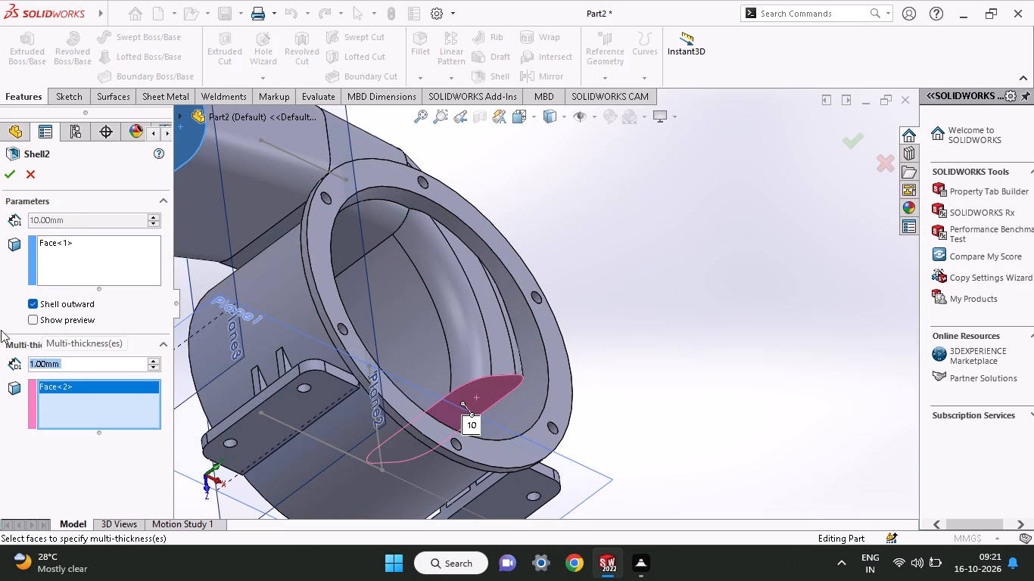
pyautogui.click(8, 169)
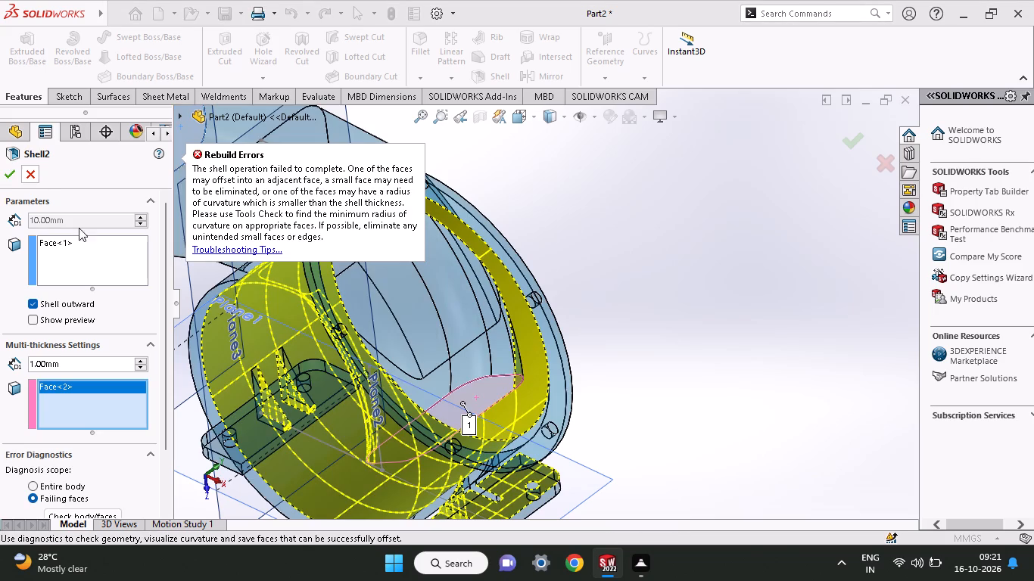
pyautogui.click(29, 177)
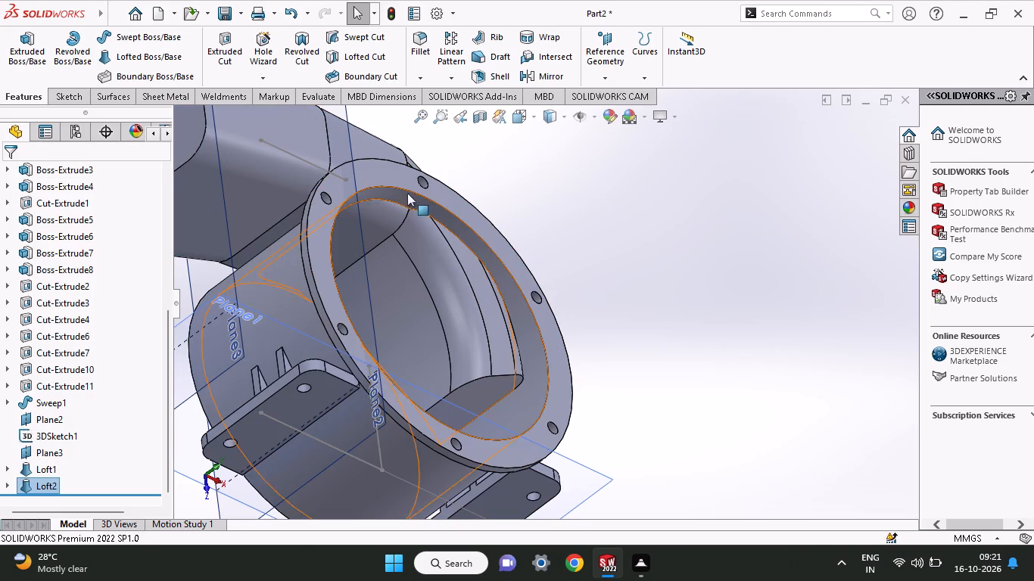
# Shell the body outward with 1 mm thickness, removing the outlet's end face and the curved passage's end face inside the housing.
pyautogui.click(503, 78)
pyautogui.moveTo(207, 225); pyautogui.dragTo(235, 259, button='middle')
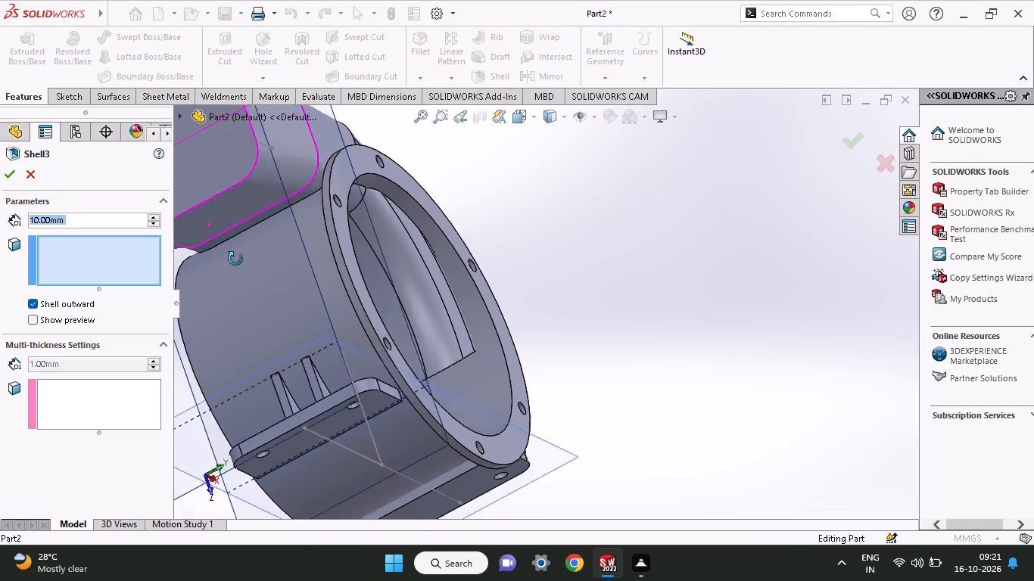
pyautogui.moveTo(235, 259); pyautogui.dragTo(246, 286, button='middle')
pyautogui.moveTo(90, 222); pyautogui.dragTo(0, 223)
pyautogui.press('1')
pyautogui.press('Return')
pyautogui.click(71, 235)
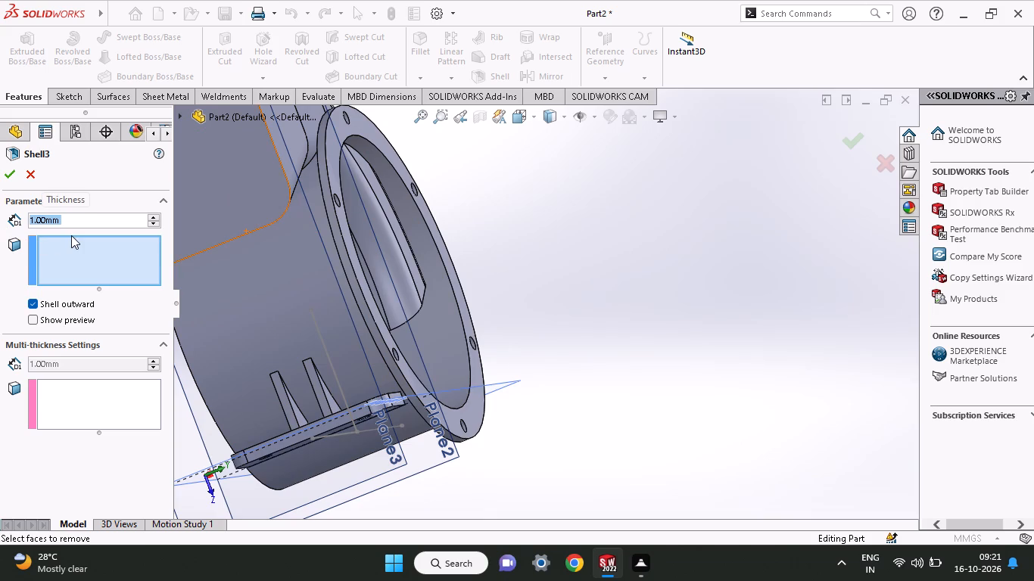
pyautogui.click(90, 285)
pyautogui.click(207, 199)
pyautogui.moveTo(291, 245); pyautogui.dragTo(258, 260, button='middle')
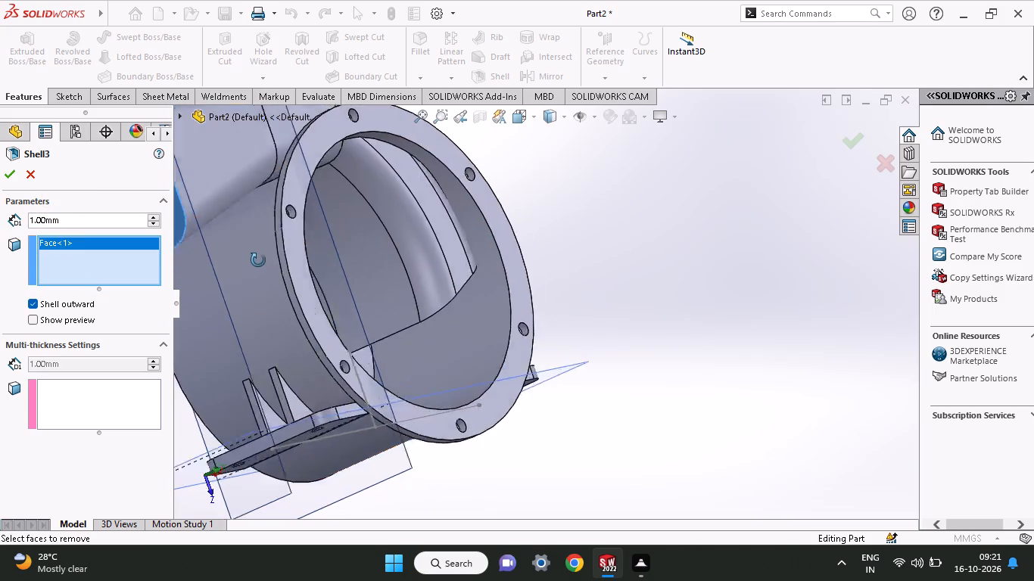
pyautogui.moveTo(258, 260); pyautogui.dragTo(217, 228, button='middle')
pyautogui.click(442, 318)
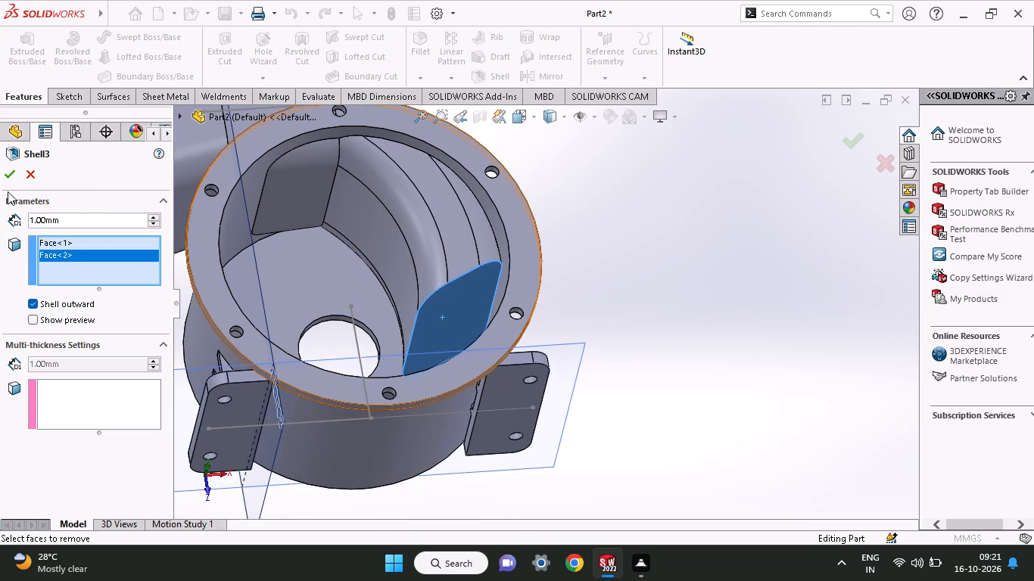
pyautogui.click(10, 174)
# Start a sketch on the flange's front ring face and draw an origin-centred circle out to the flange's inner edge.
pyautogui.moveTo(341, 306); pyautogui.dragTo(355, 314, button='middle')
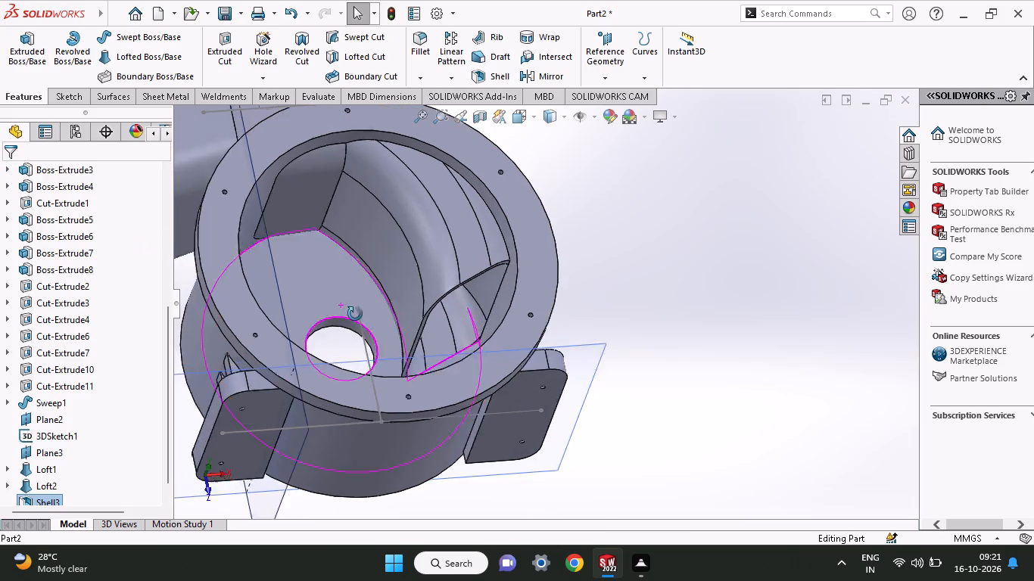
pyautogui.moveTo(355, 314); pyautogui.dragTo(378, 355, button='middle')
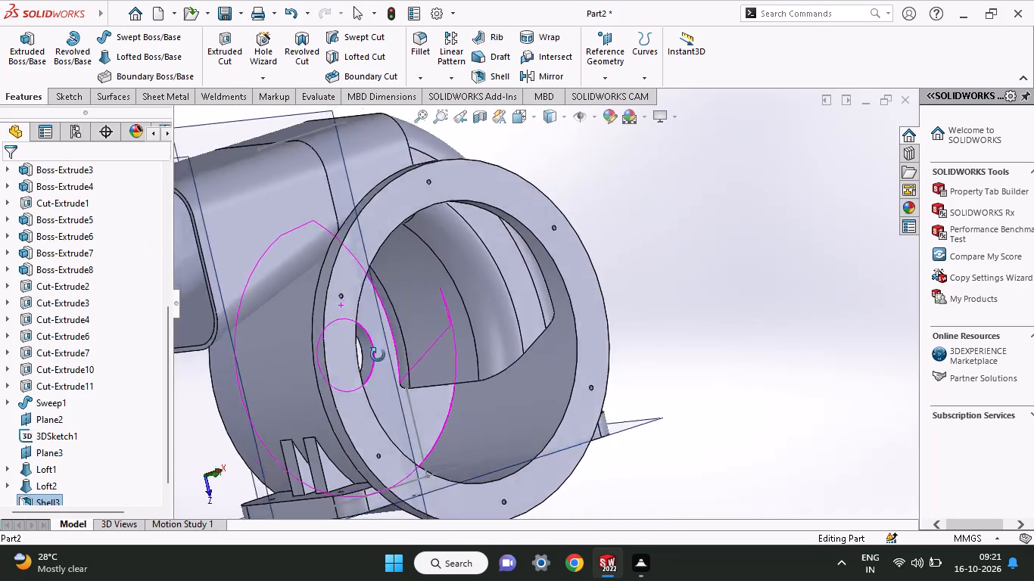
pyautogui.moveTo(378, 355); pyautogui.dragTo(329, 401, button='middle')
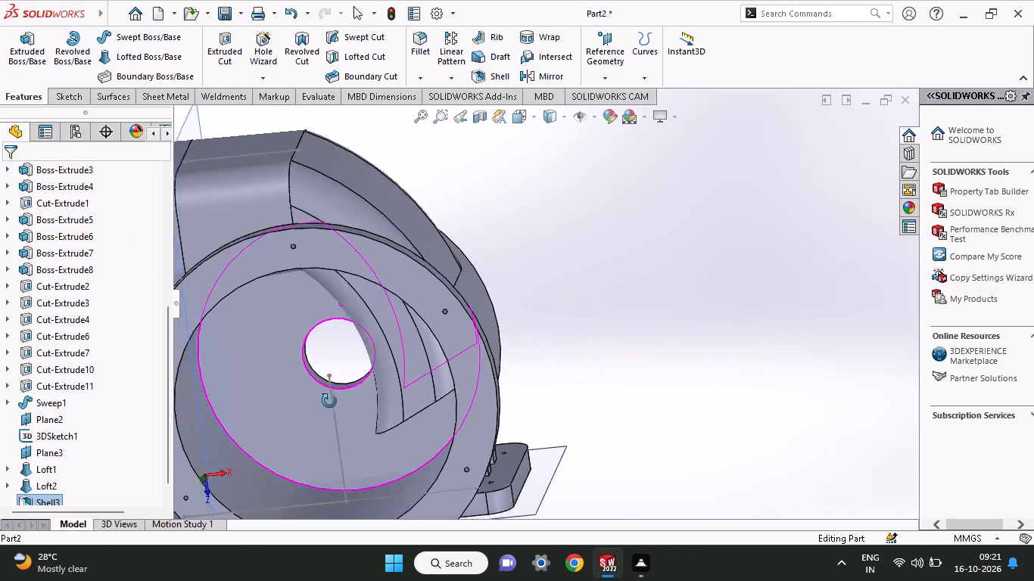
pyautogui.moveTo(329, 401); pyautogui.dragTo(350, 396, button='middle')
pyautogui.click(307, 415)
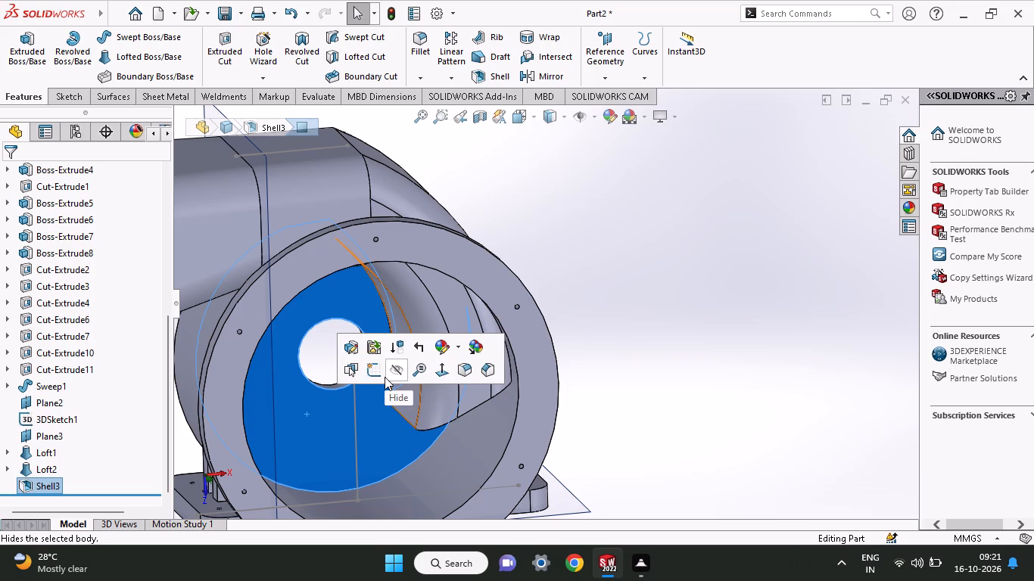
pyautogui.click(526, 357)
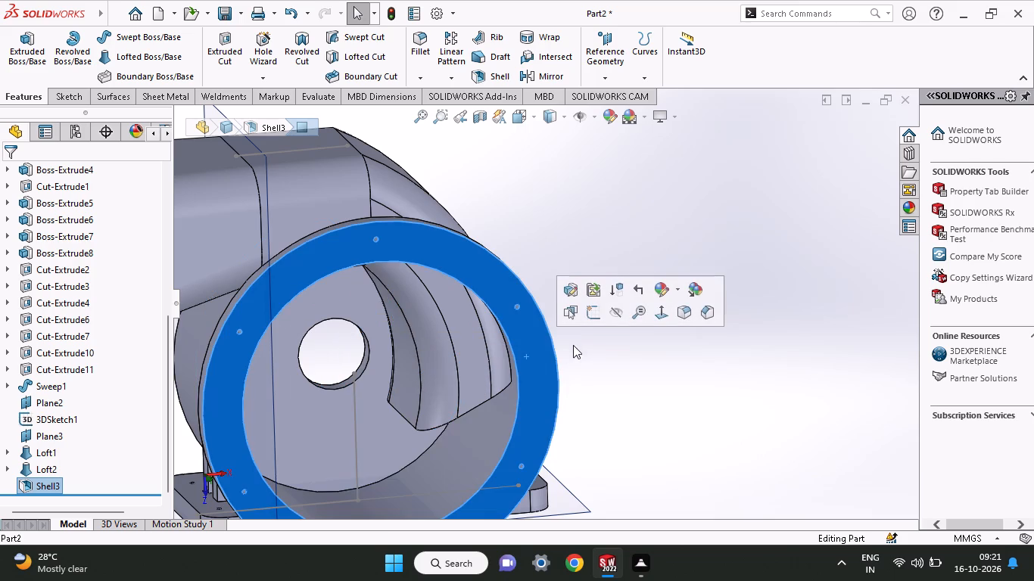
pyautogui.click(590, 321)
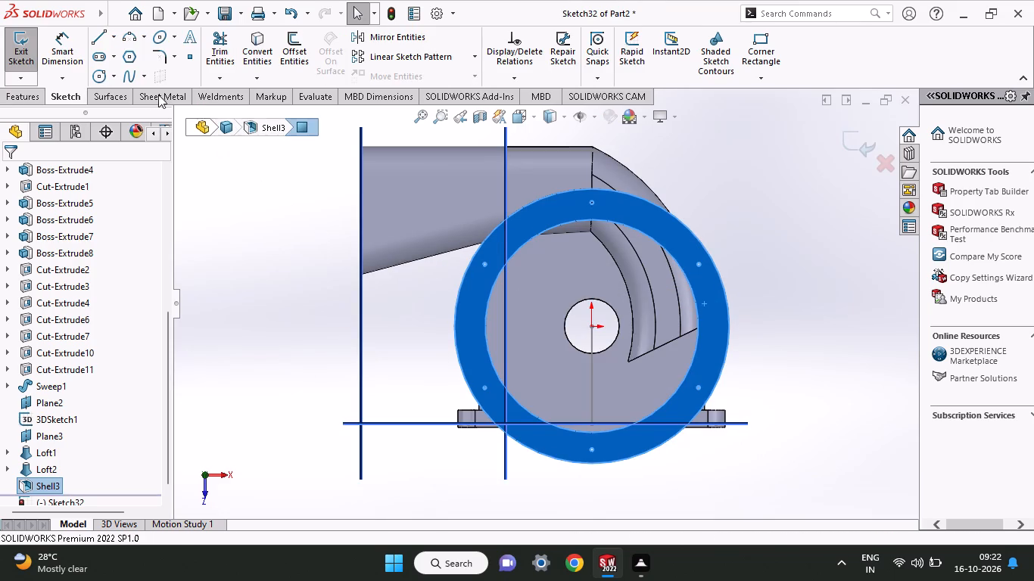
pyautogui.click(101, 75)
pyautogui.click(592, 326)
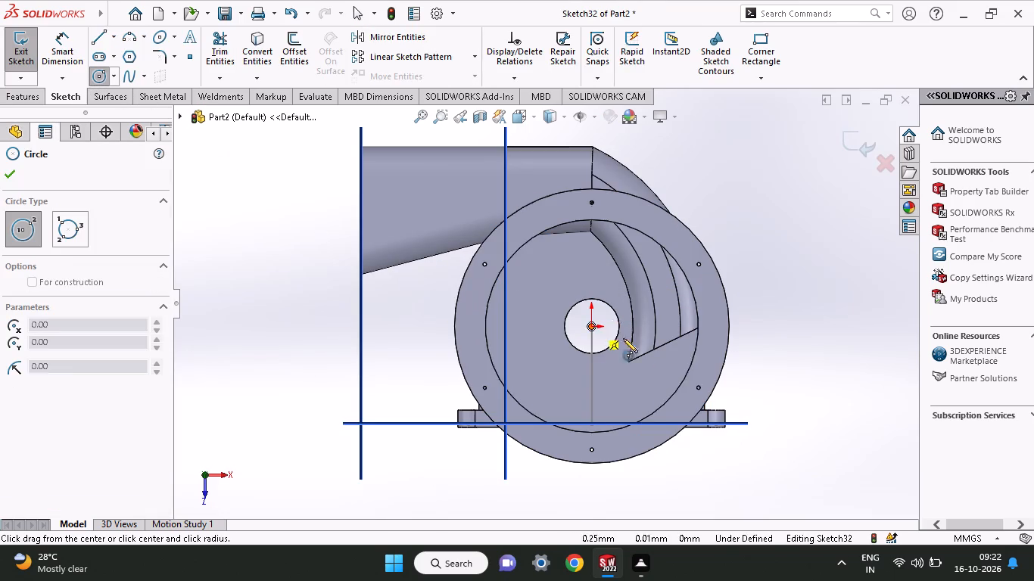
pyautogui.click(695, 362)
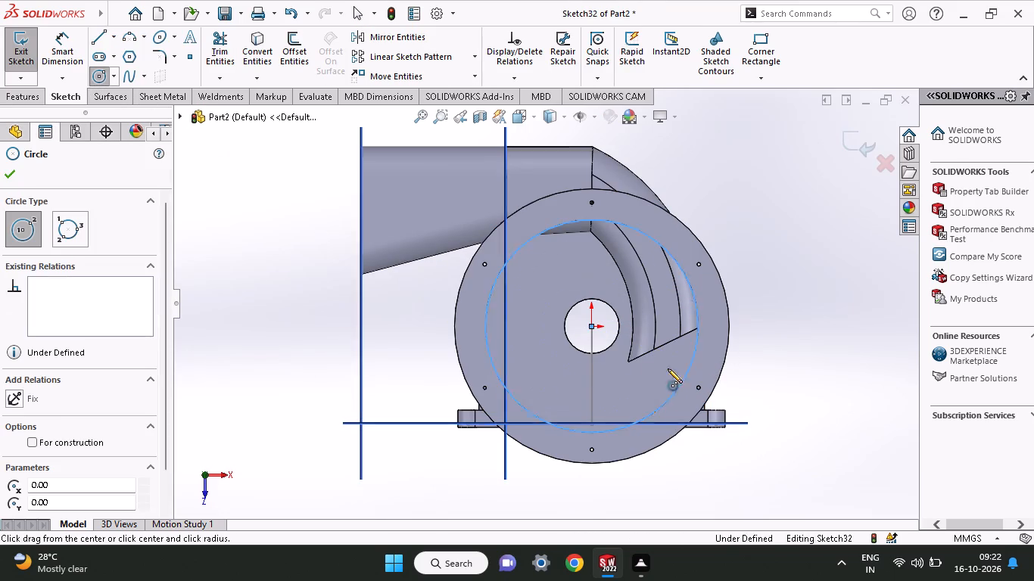
# Dimension the circle on the flange face to a diameter of 64 mm.
pyautogui.click(65, 57)
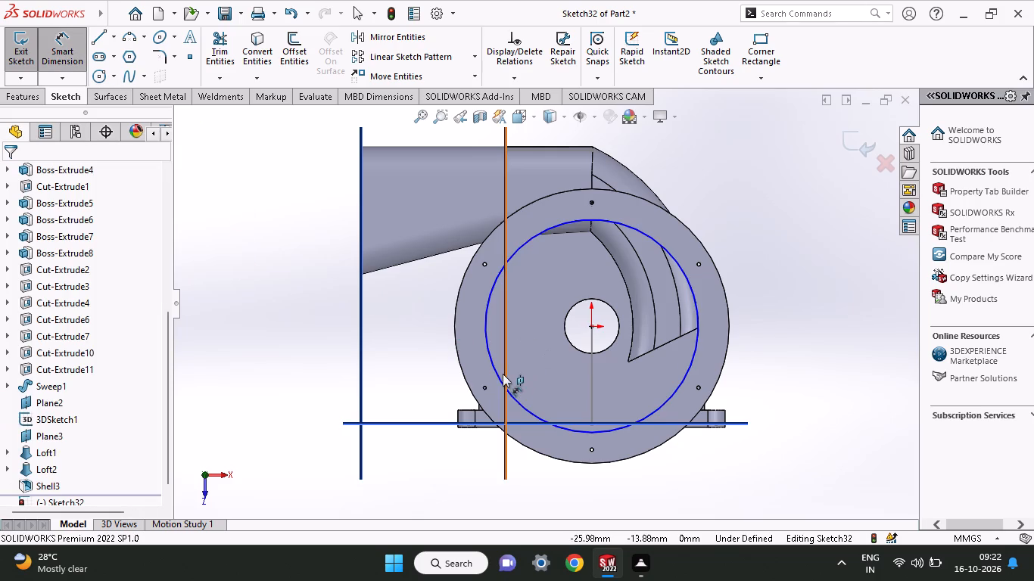
pyautogui.click(497, 374)
pyautogui.click(326, 356)
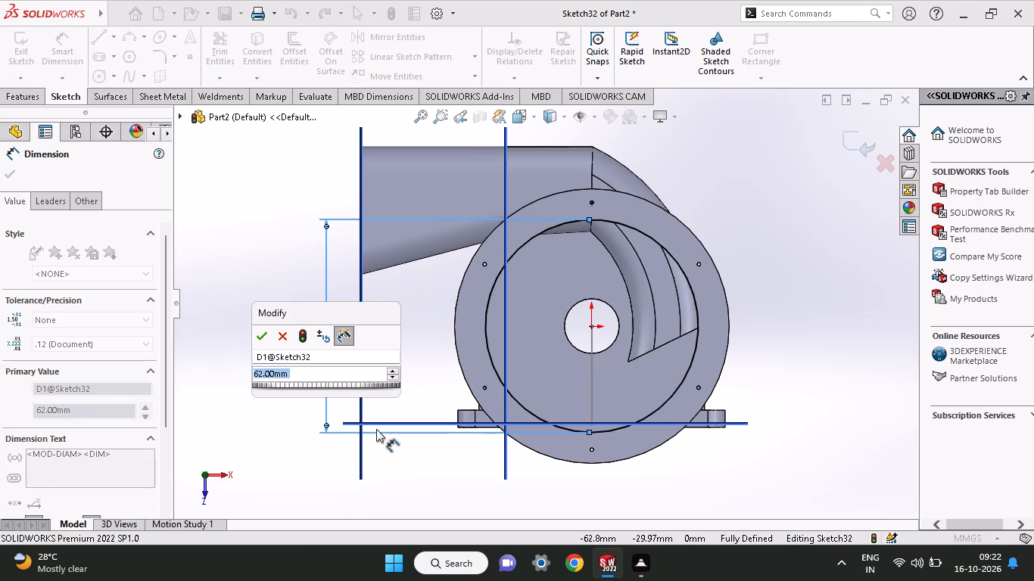
pyautogui.write('64')
pyautogui.press('Return')
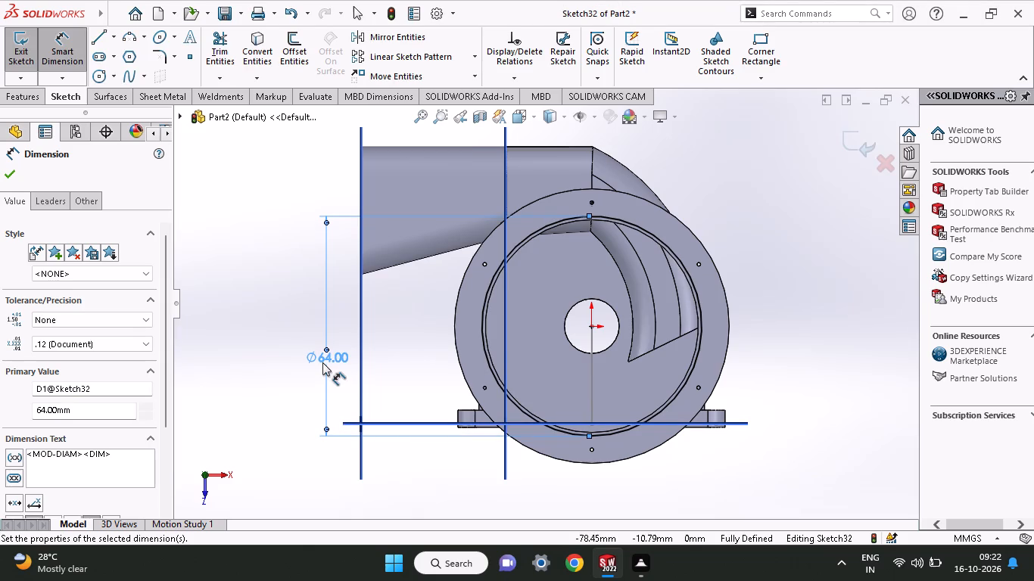
pyautogui.doubleClick(325, 362)
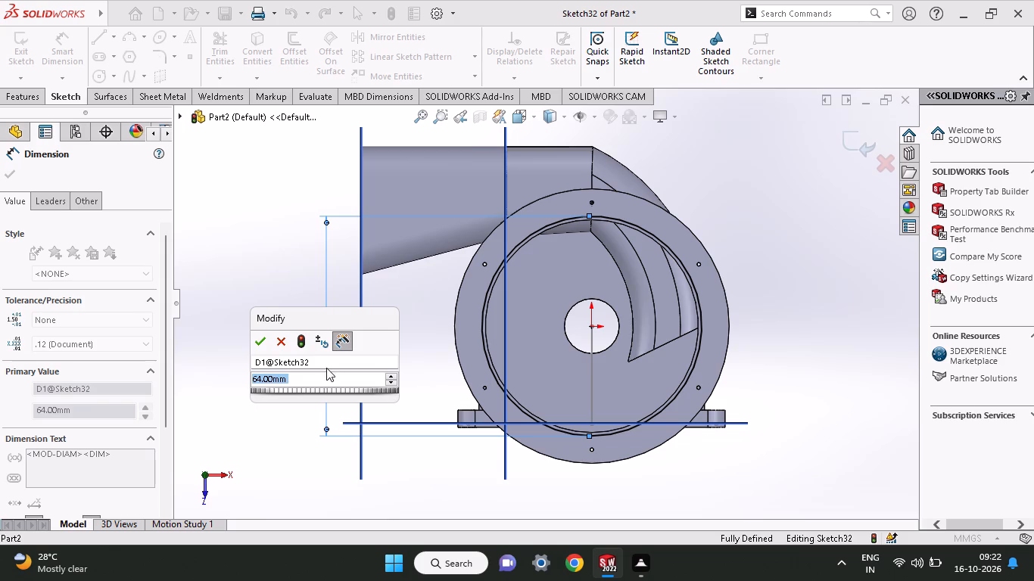
pyautogui.click(260, 343)
# Extrude-cut the 64 mm circle from the flange face into the housing to a blind depth of 42 mm.
pyautogui.moveTo(493, 408); pyautogui.dragTo(481, 413, button='middle')
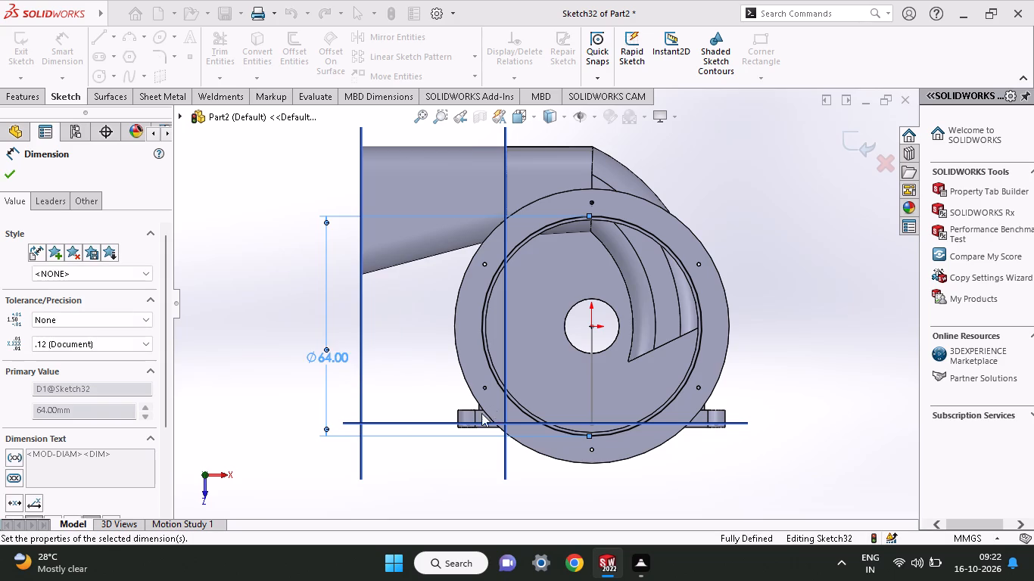
pyautogui.moveTo(481, 413); pyautogui.dragTo(516, 463, button='middle')
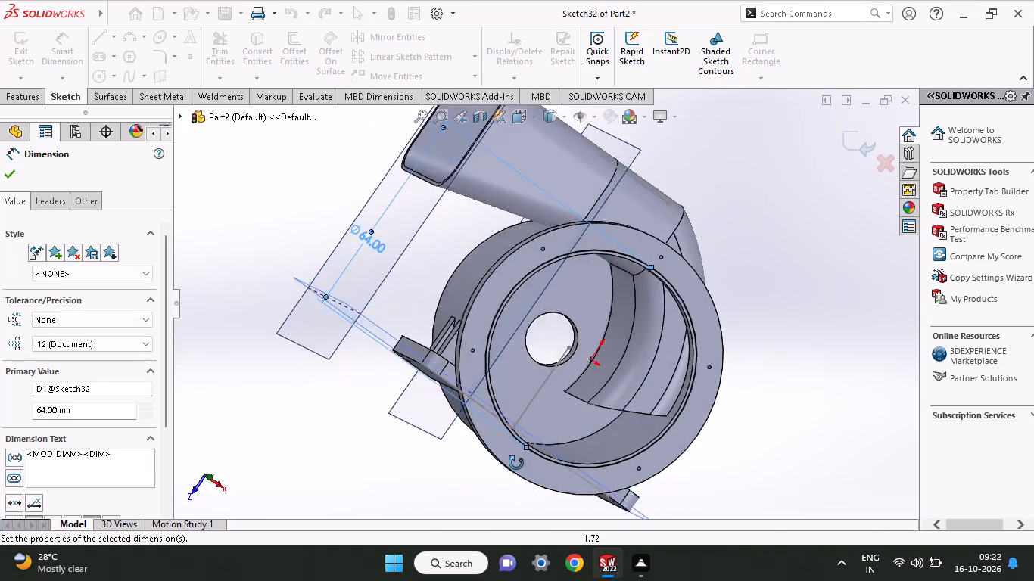
pyautogui.moveTo(516, 463); pyautogui.dragTo(355, 266, button='middle')
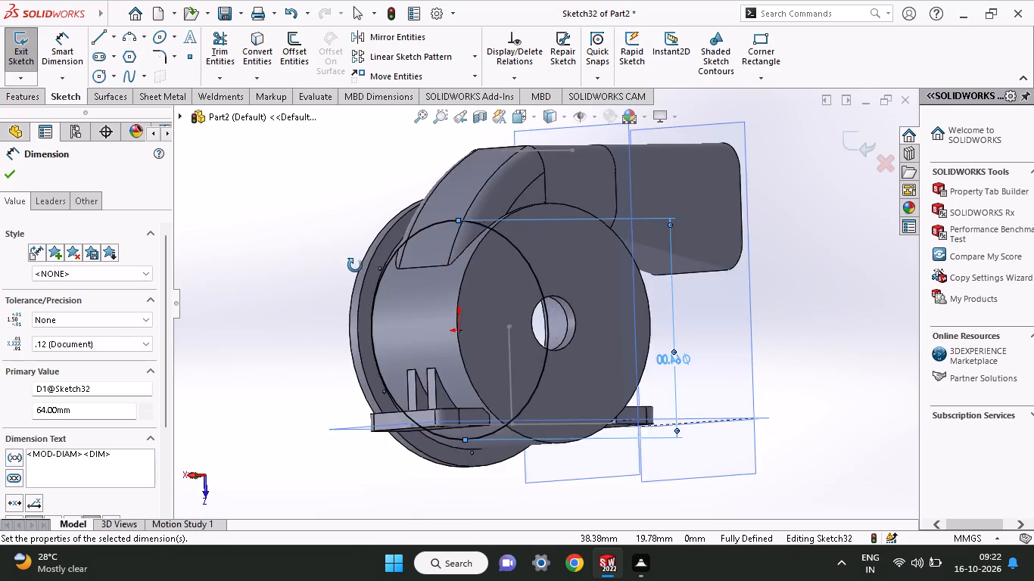
pyautogui.moveTo(355, 266); pyautogui.dragTo(302, 286, button='middle')
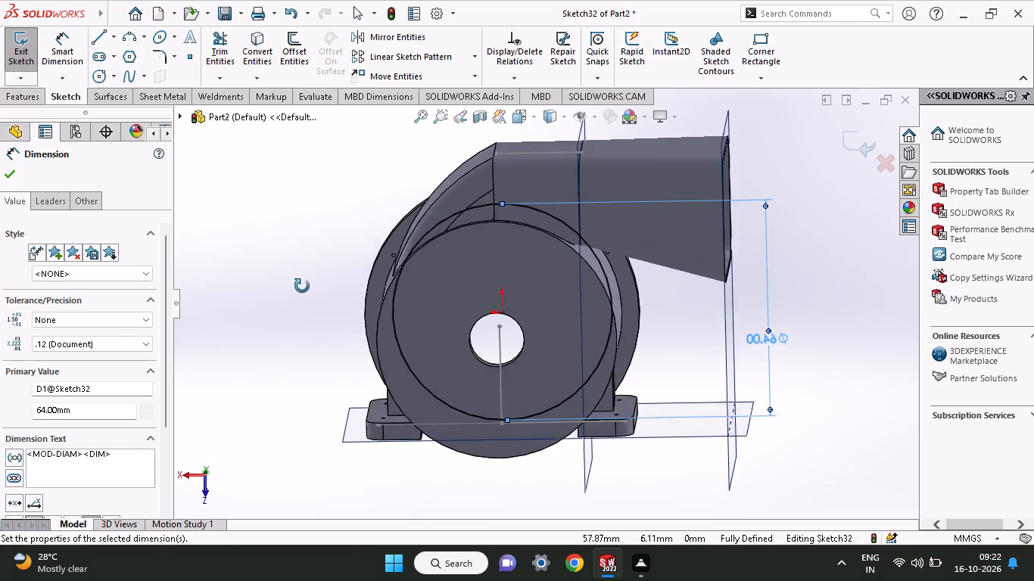
pyautogui.moveTo(302, 286); pyautogui.dragTo(493, 331, button='middle')
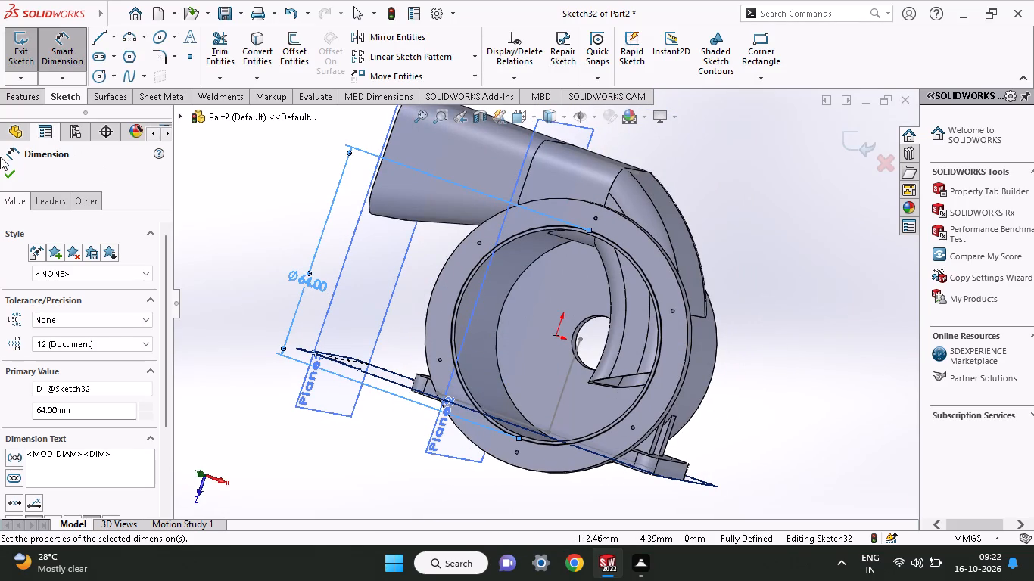
pyautogui.click(21, 100)
pyautogui.click(214, 65)
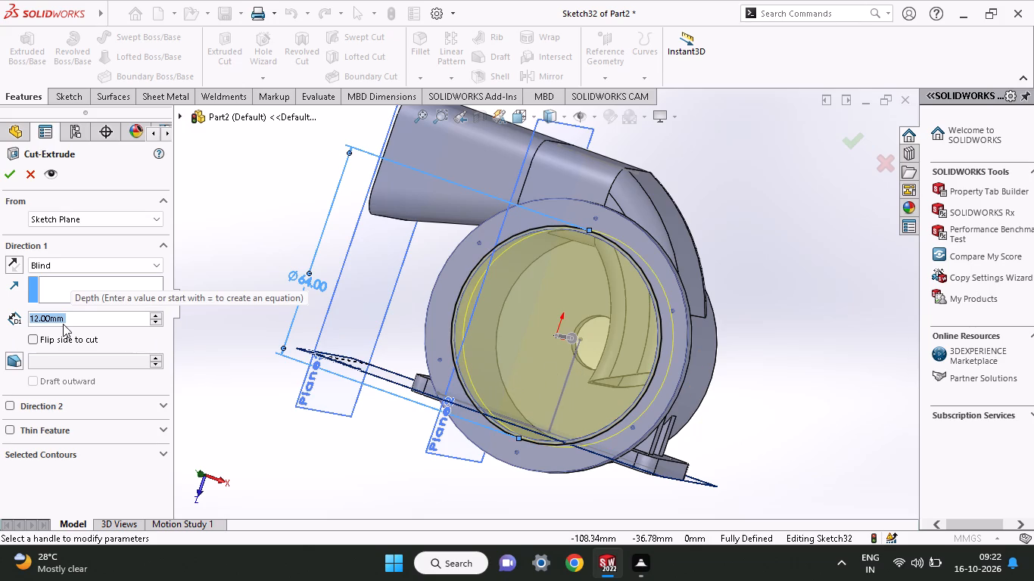
pyautogui.write('42')
pyautogui.press('Return')
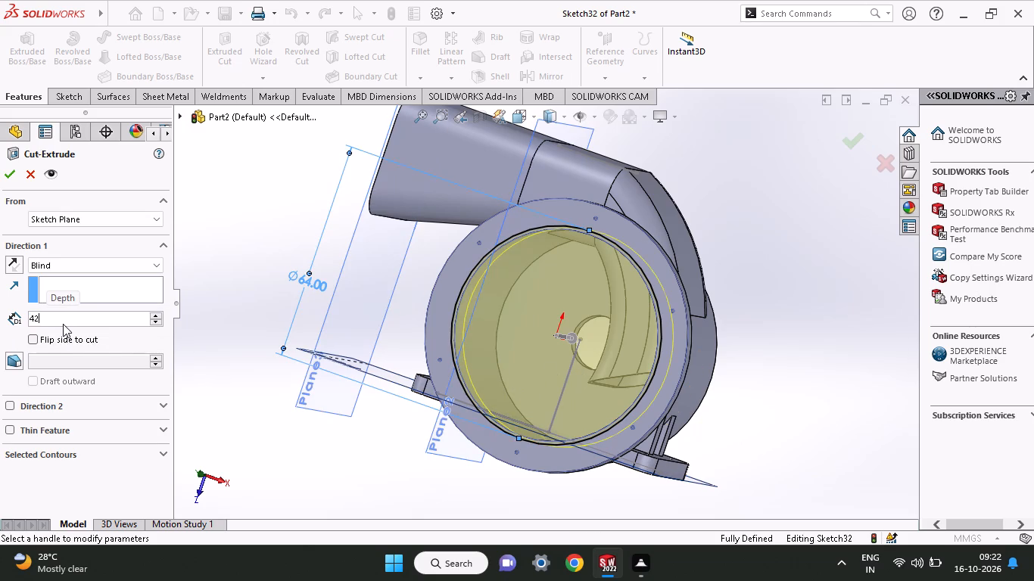
pyautogui.moveTo(171, 318); pyautogui.dragTo(120, 318, button='middle')
pyautogui.moveTo(425, 337); pyautogui.dragTo(342, 353, button='middle')
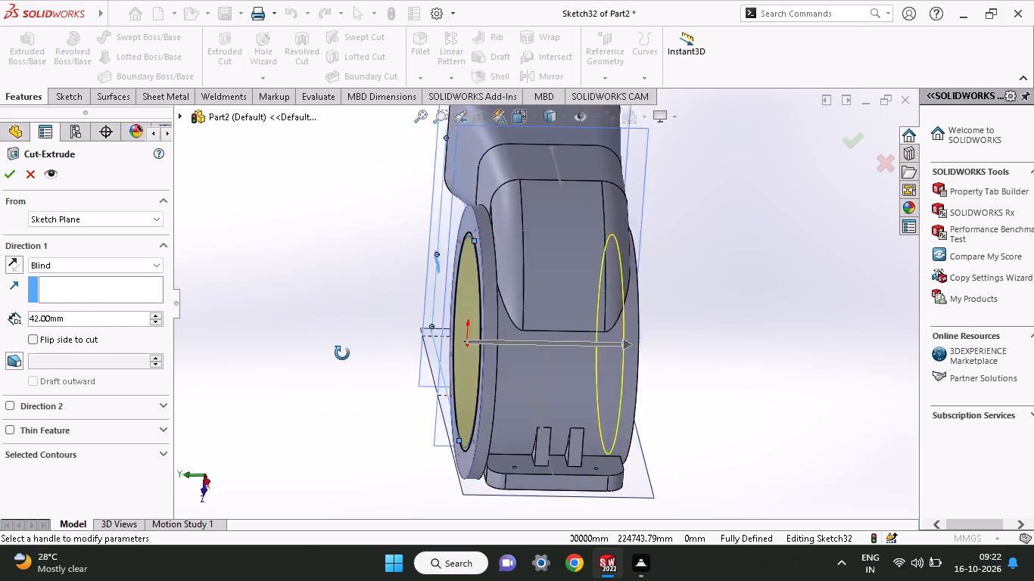
pyautogui.moveTo(342, 353); pyautogui.dragTo(333, 354, button='middle')
pyautogui.click(4, 174)
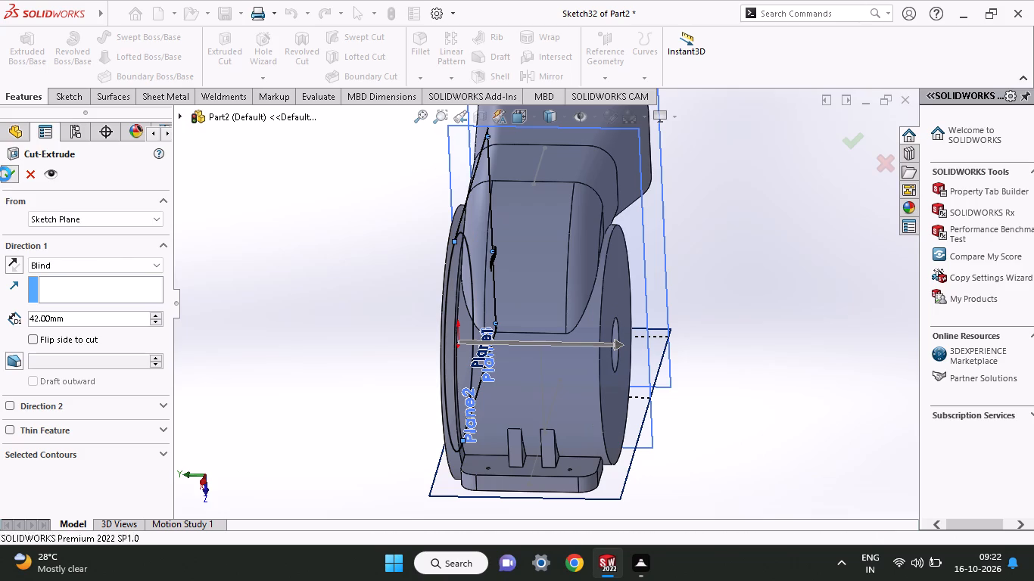
# Examine the housing's bored interior, the outlet opening and the rear side from several angles.
pyautogui.moveTo(259, 316); pyautogui.dragTo(372, 310, button='middle')
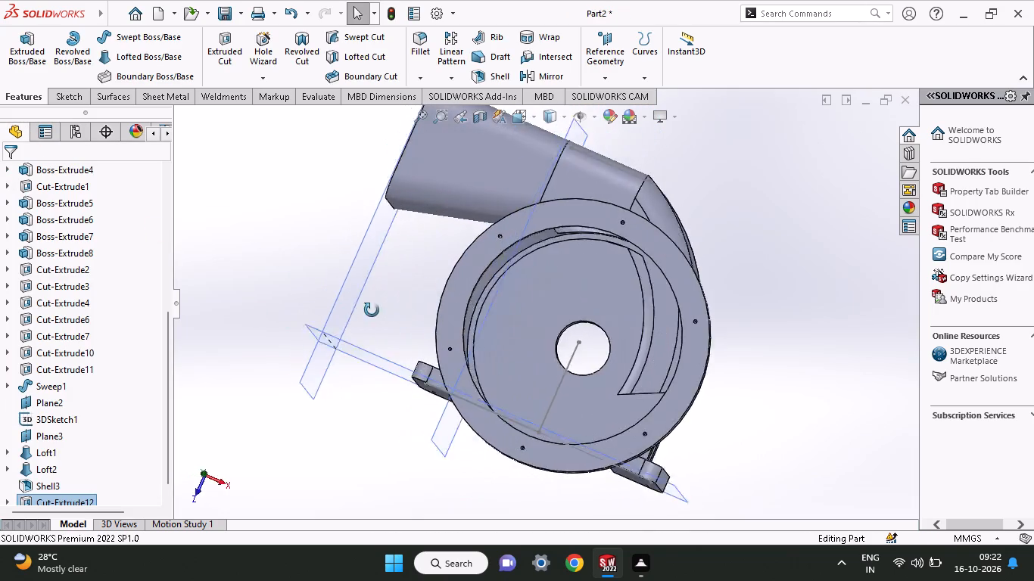
pyautogui.moveTo(372, 310); pyautogui.dragTo(314, 404, button='middle')
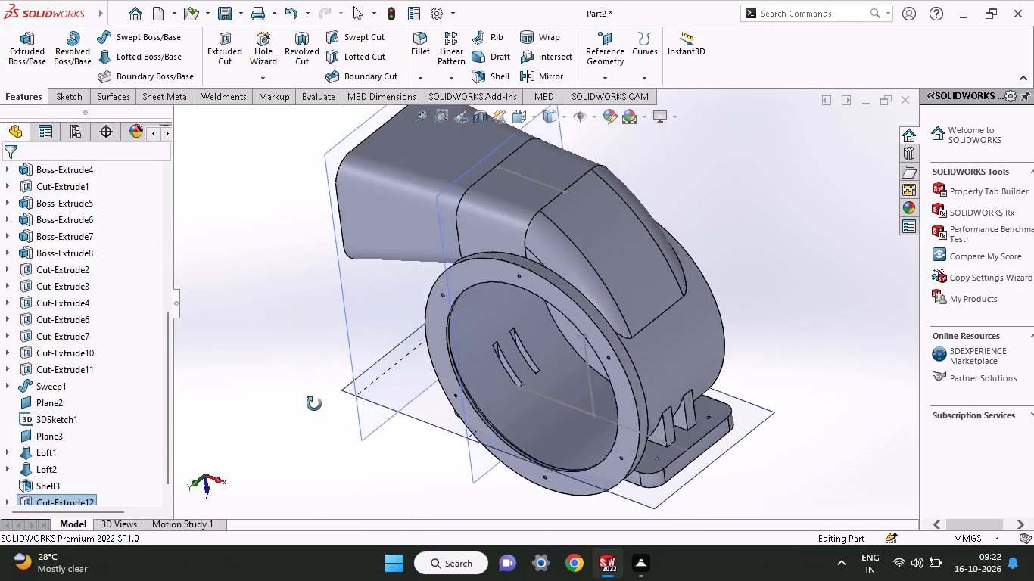
pyautogui.moveTo(314, 404); pyautogui.dragTo(443, 374, button='middle')
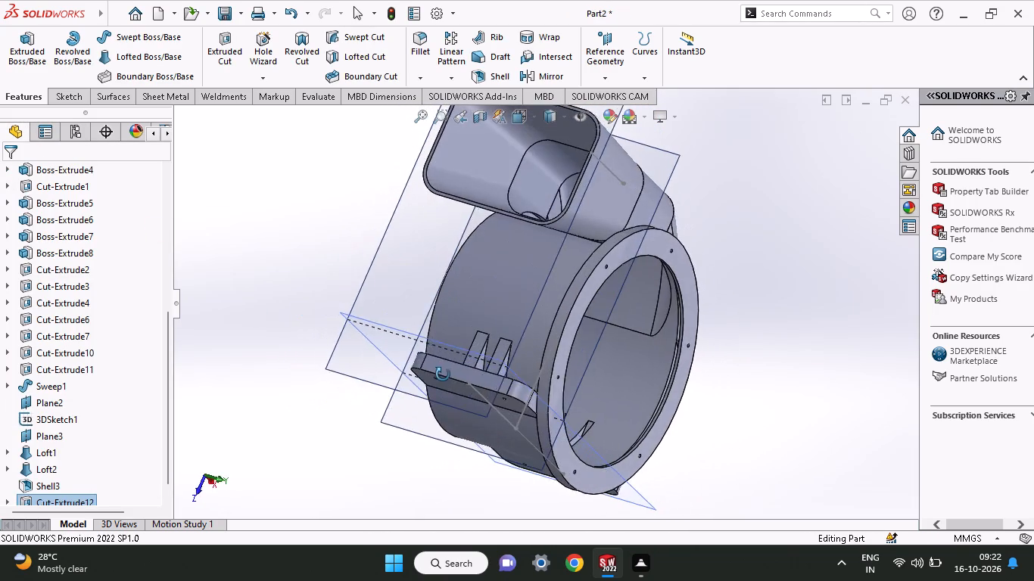
pyautogui.moveTo(443, 374); pyautogui.dragTo(414, 331, button='middle')
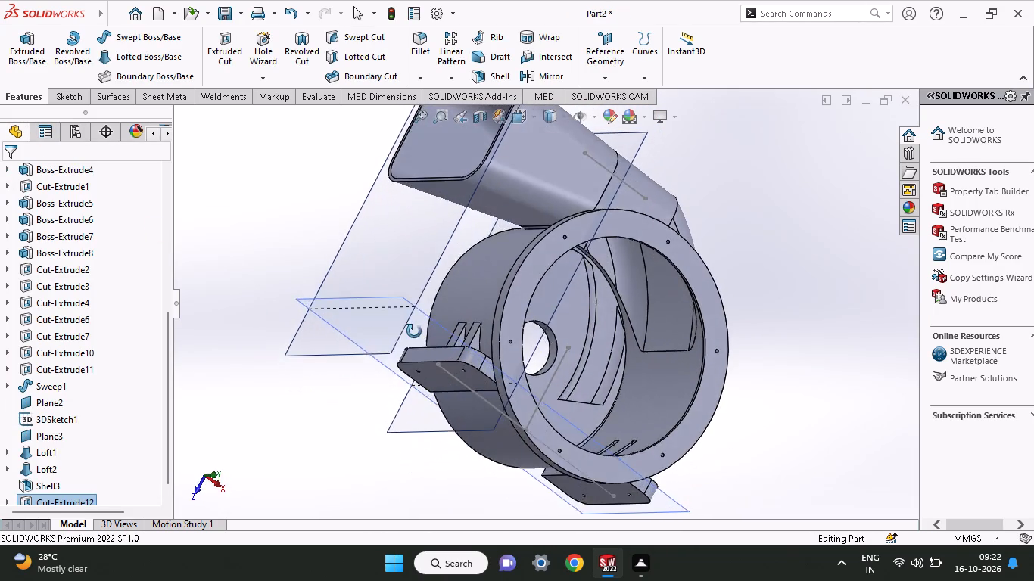
pyautogui.moveTo(414, 331); pyautogui.dragTo(216, 197, button='middle')
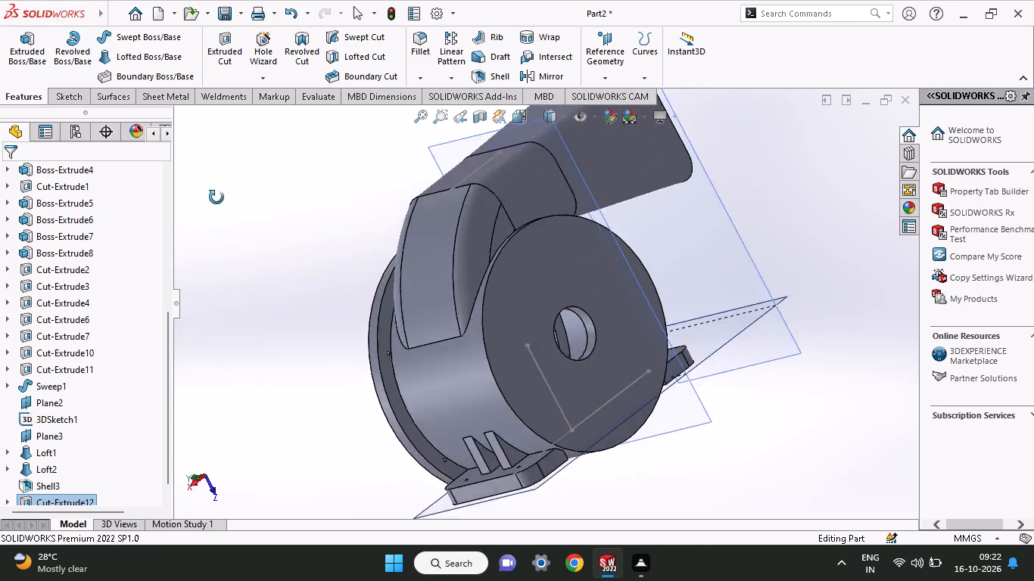
pyautogui.moveTo(216, 197); pyautogui.dragTo(412, 213, button='middle')
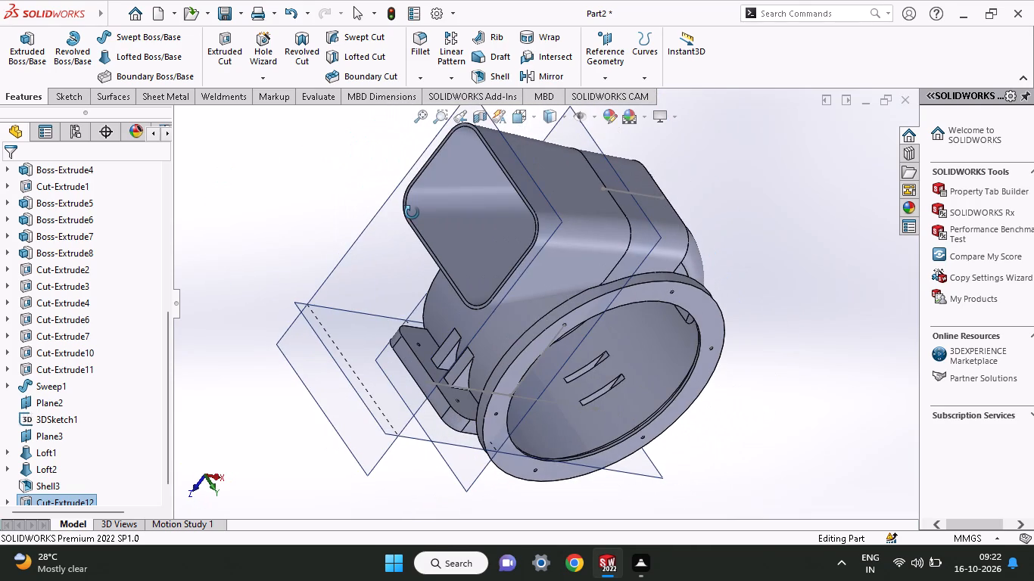
pyautogui.moveTo(412, 213); pyautogui.dragTo(410, 132, button='middle')
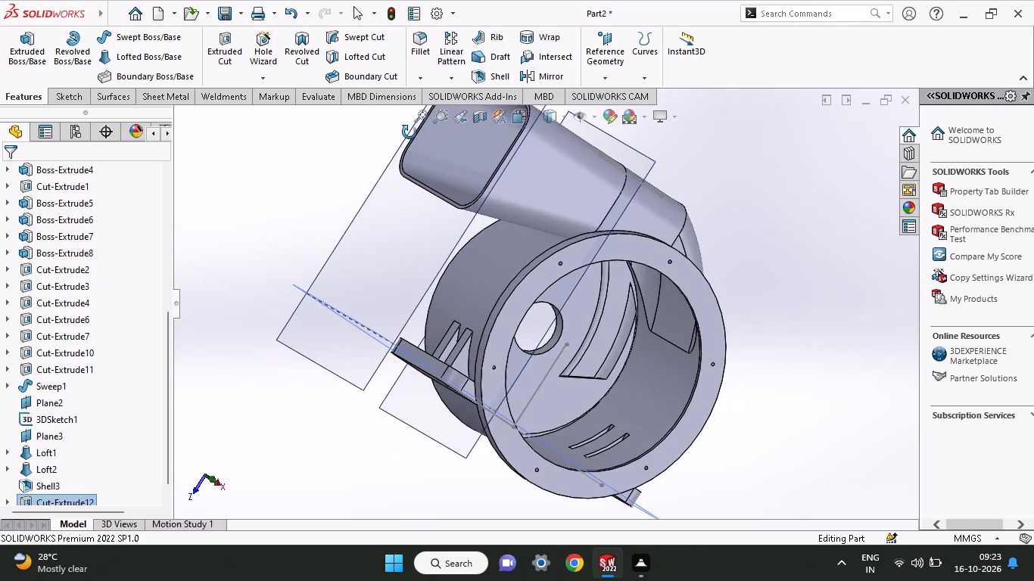
pyautogui.moveTo(410, 132); pyautogui.dragTo(352, 369, button='middle')
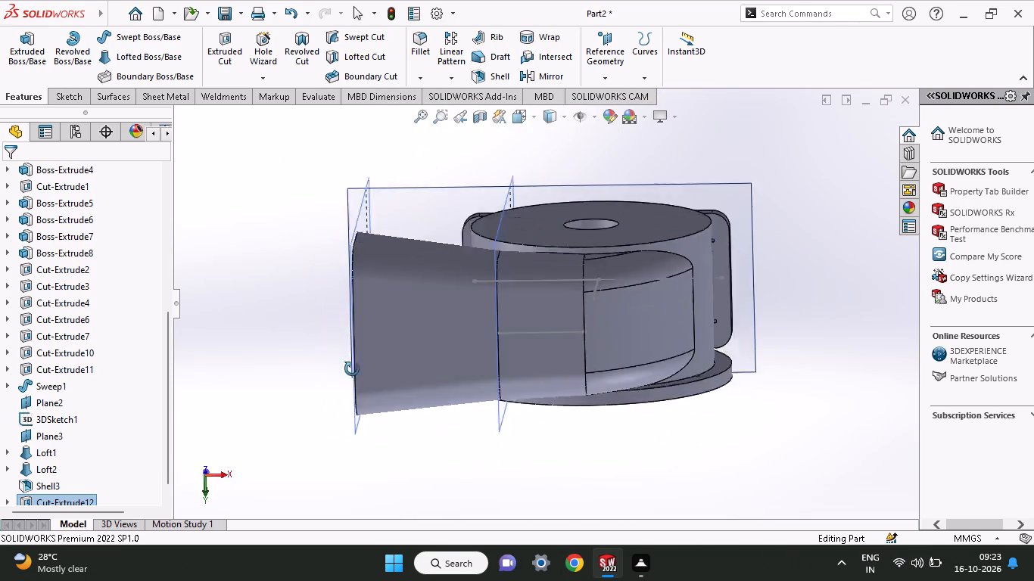
pyautogui.moveTo(352, 369); pyautogui.dragTo(352, 512, button='middle')
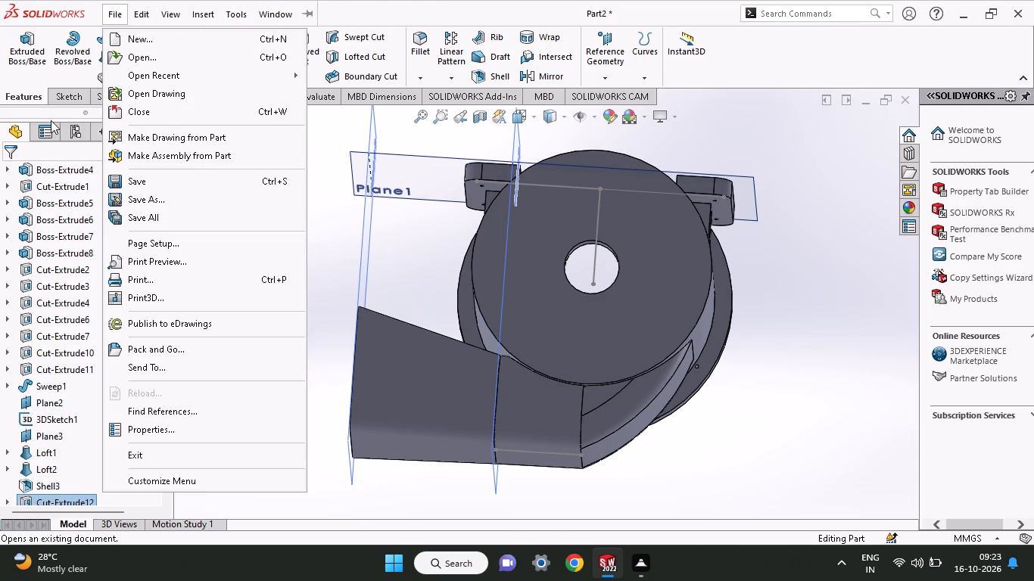
# Start a sketch on the housing's closed rear face and draw an origin-centred circle about 58 mm in diameter.
pyautogui.click(55, 104)
pyautogui.click(95, 82)
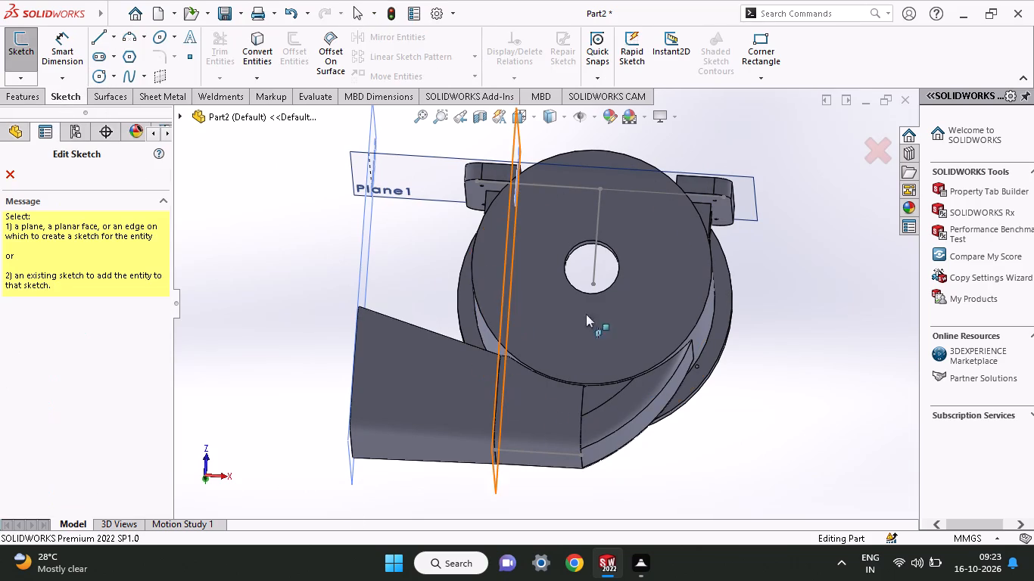
pyautogui.click(615, 297)
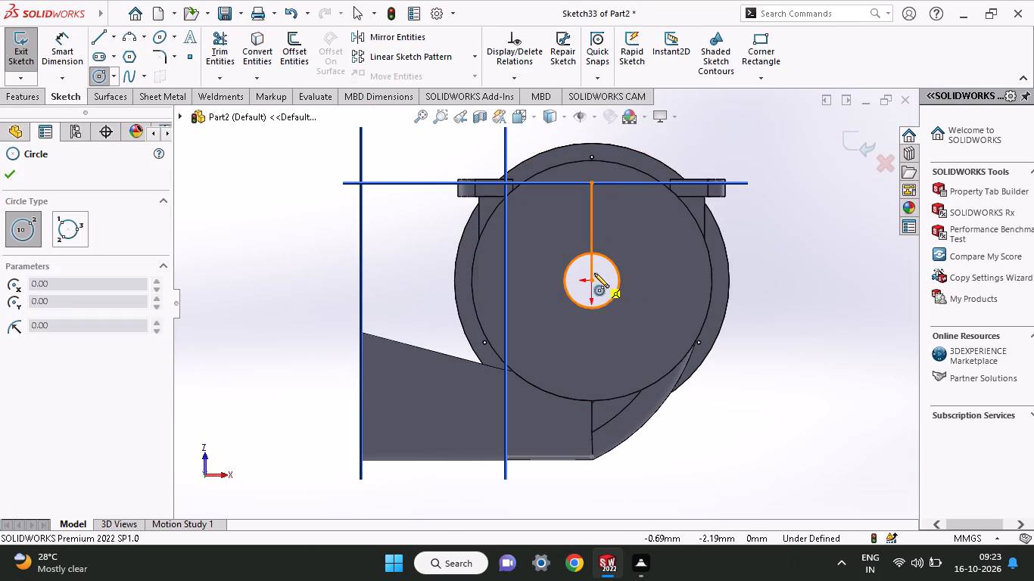
pyautogui.click(594, 280)
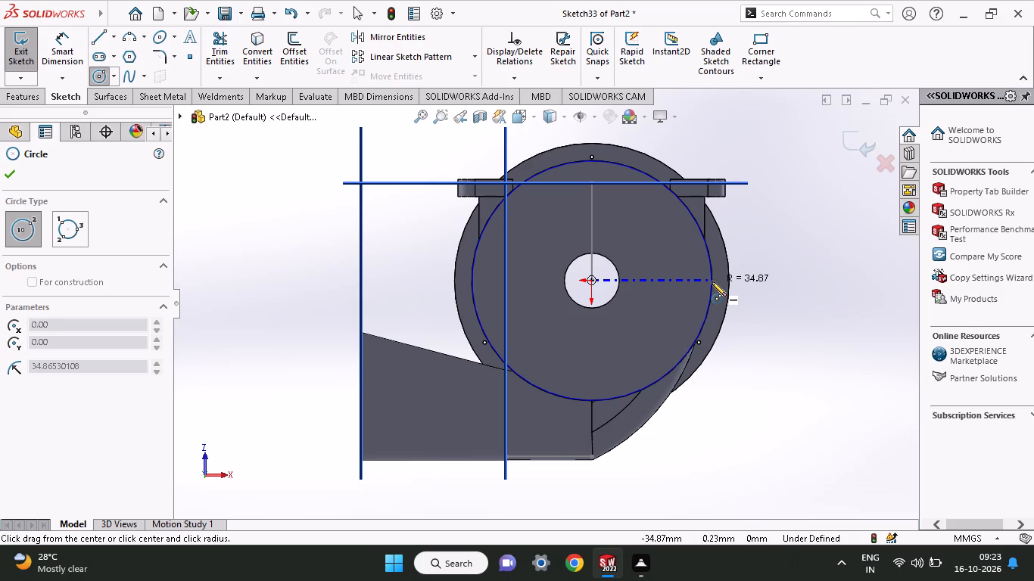
pyautogui.click(692, 288)
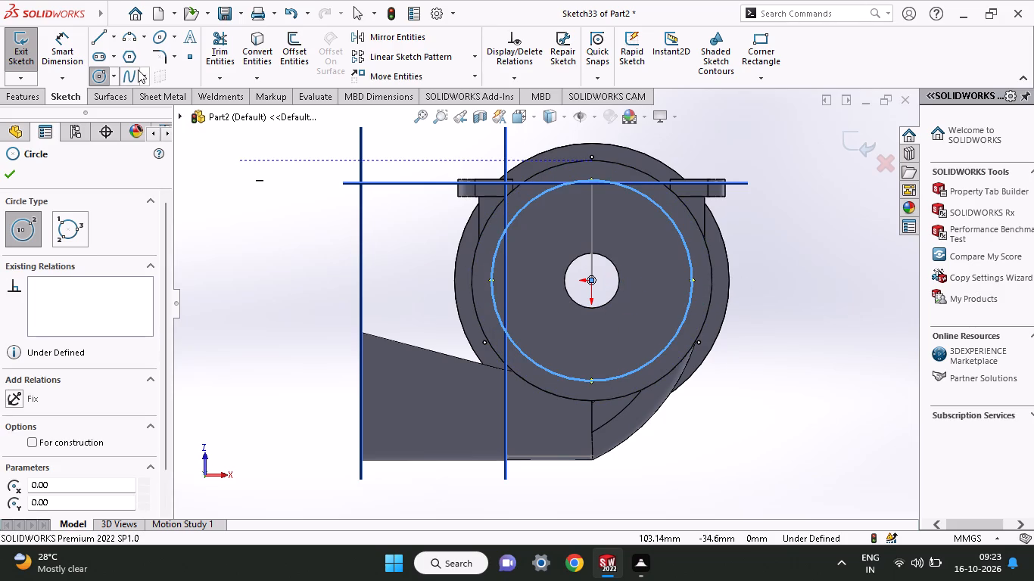
# Dimension the rear-face circle to a diameter of 68 mm.
pyautogui.click(49, 45)
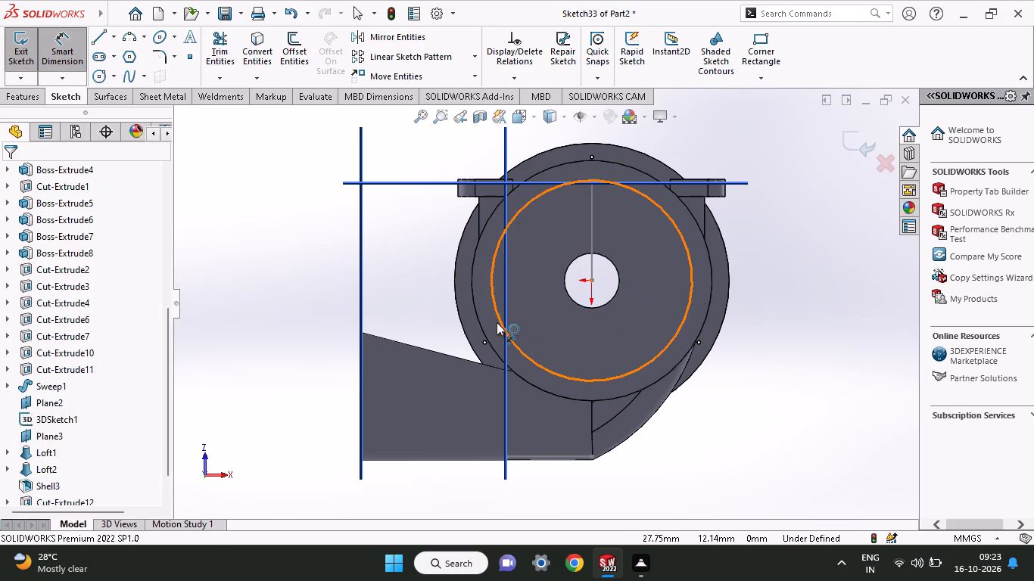
pyautogui.click(497, 322)
pyautogui.click(304, 278)
pyautogui.press('3')
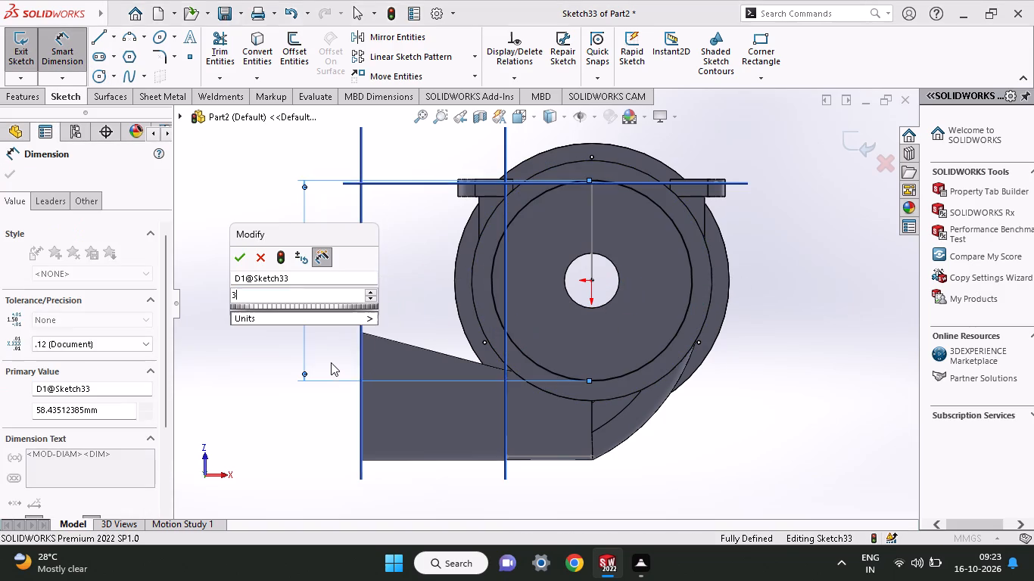
pyautogui.press('\\')
pyautogui.press('BackSpace')
pyautogui.press('BackSpace')
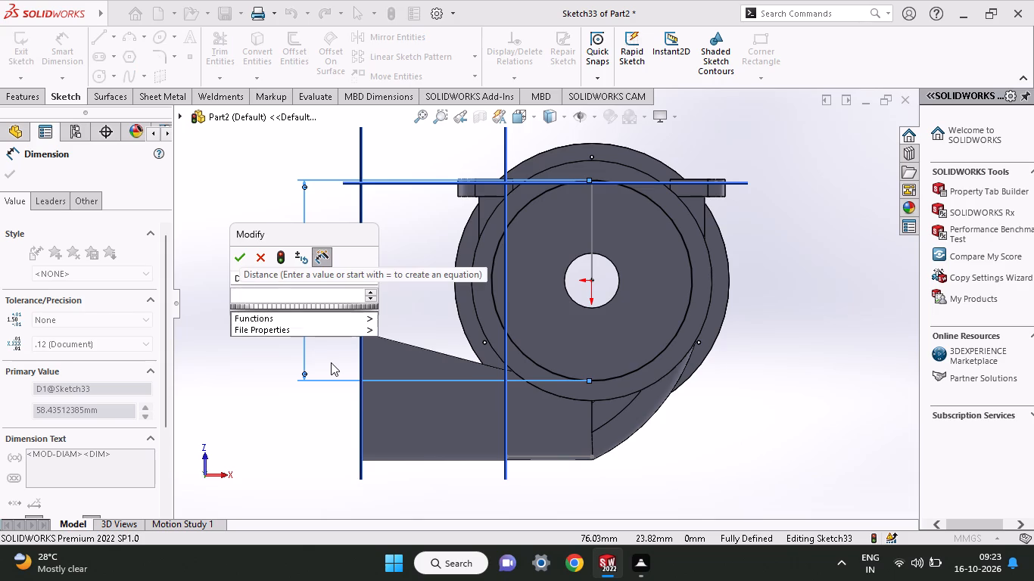
pyautogui.write('68')
pyautogui.press('Return')
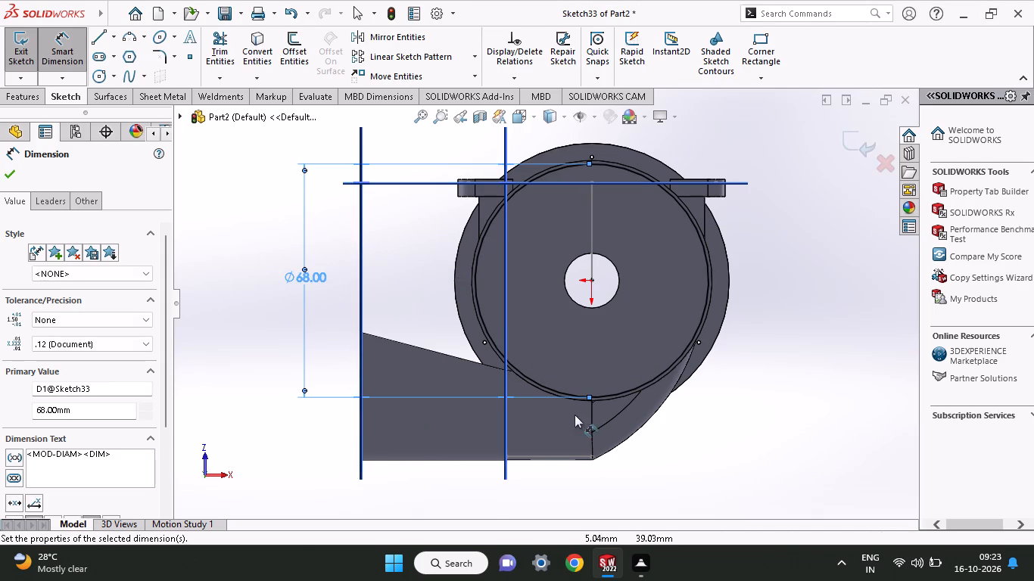
pyautogui.moveTo(575, 415); pyautogui.dragTo(596, 398, button='middle')
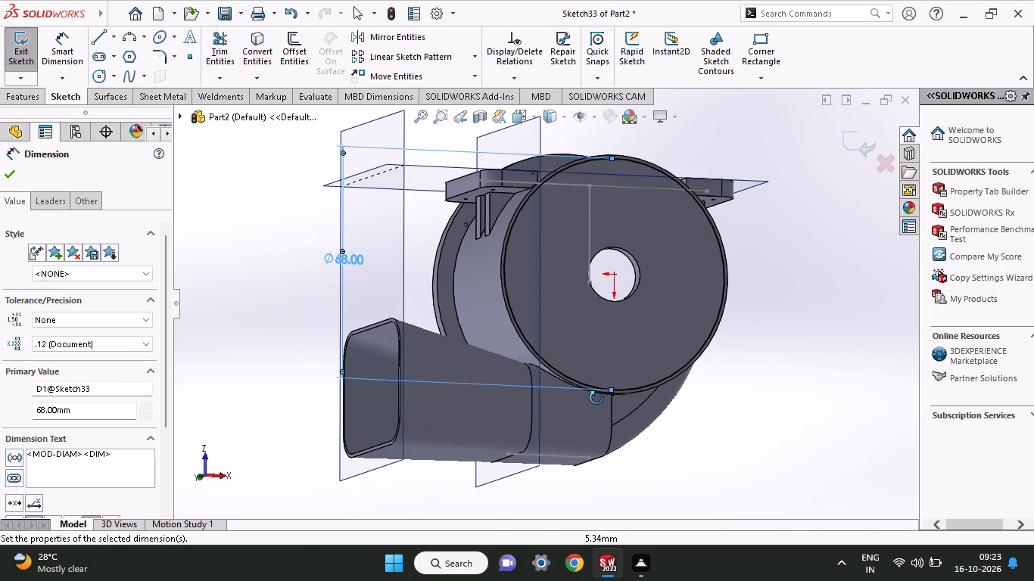
pyautogui.moveTo(596, 398); pyautogui.dragTo(609, 307, button='middle')
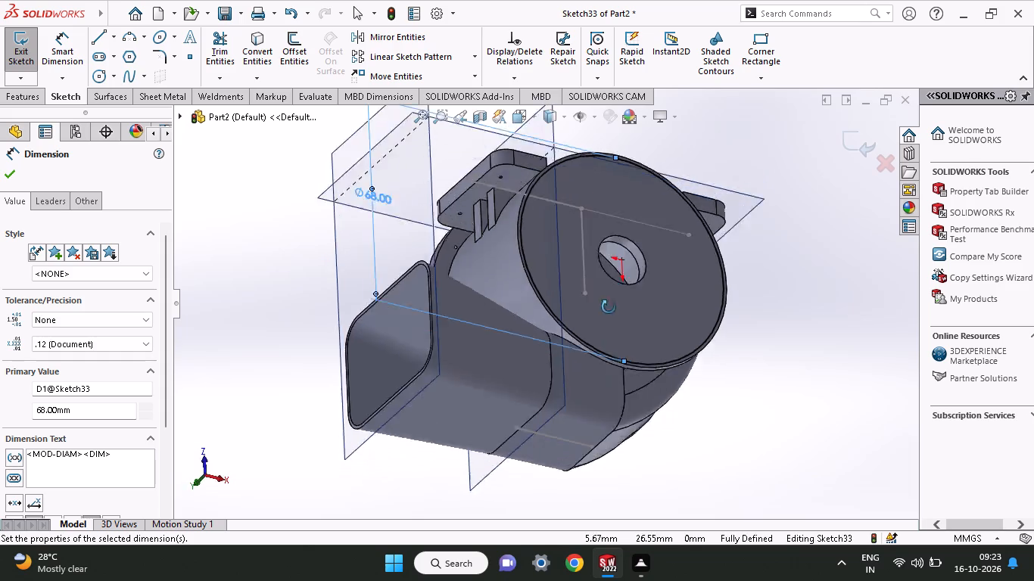
pyautogui.moveTo(609, 307); pyautogui.dragTo(623, 133, button='middle')
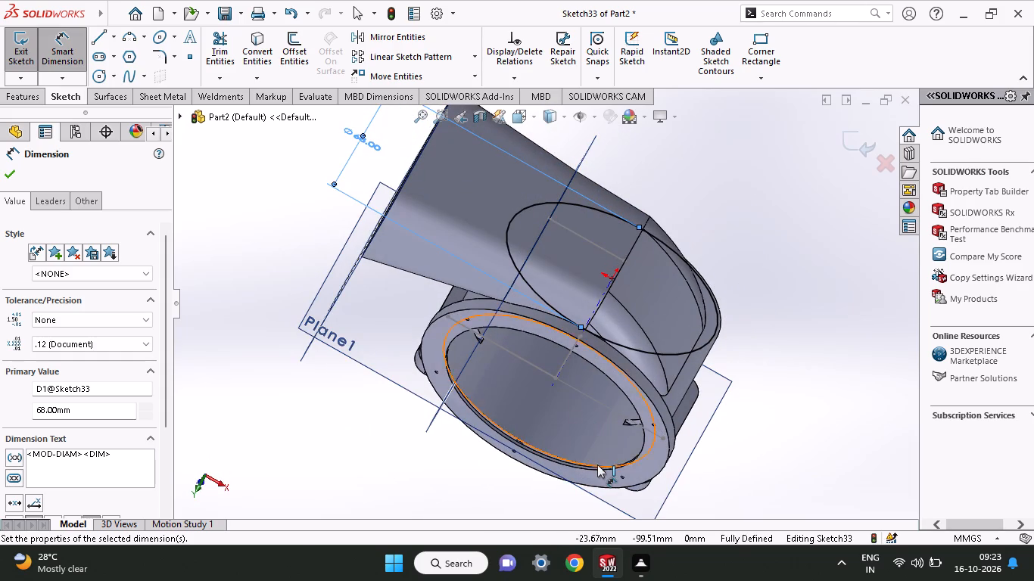
pyautogui.moveTo(598, 464); pyautogui.dragTo(634, 368, button='middle')
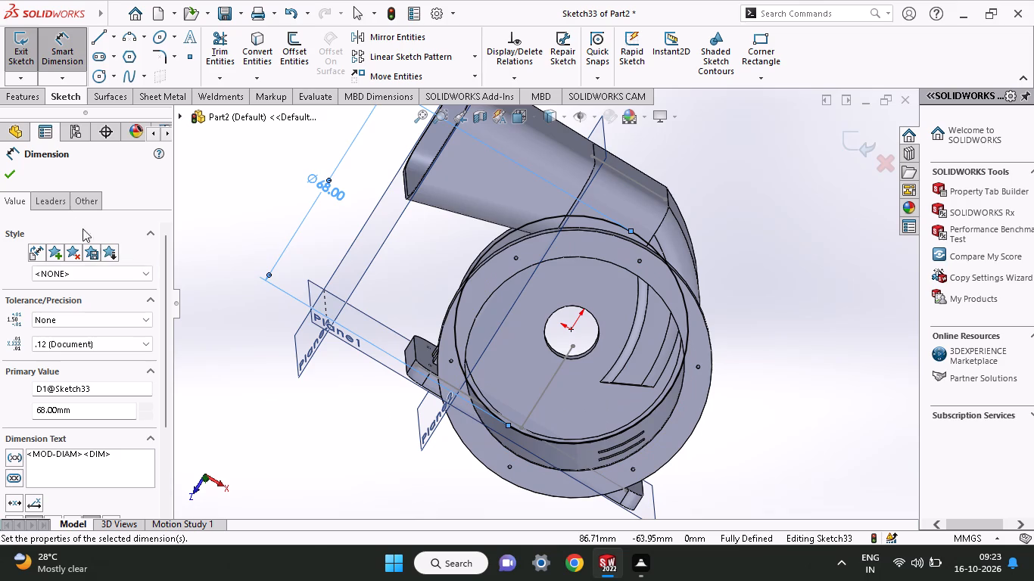
pyautogui.click(11, 181)
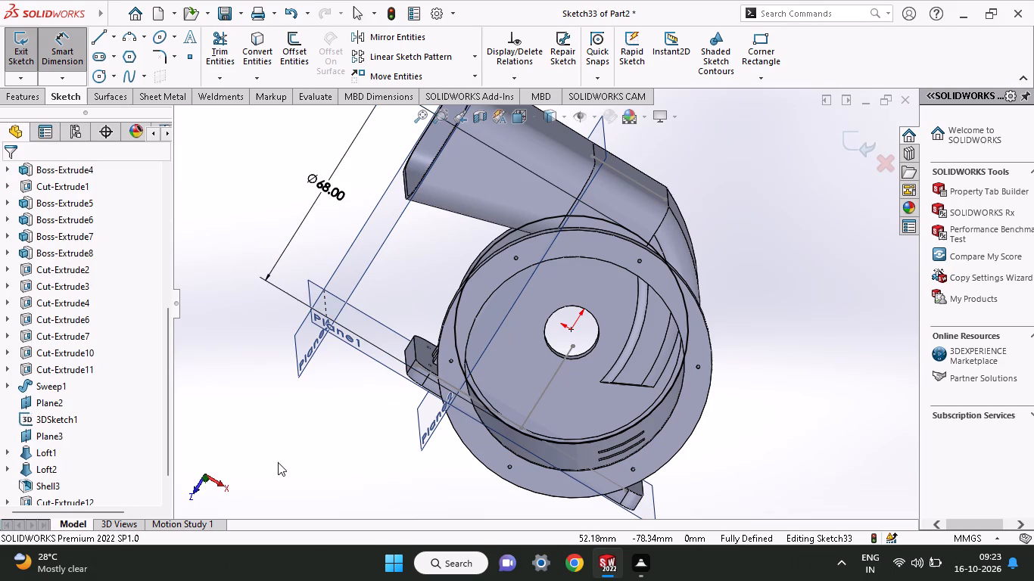
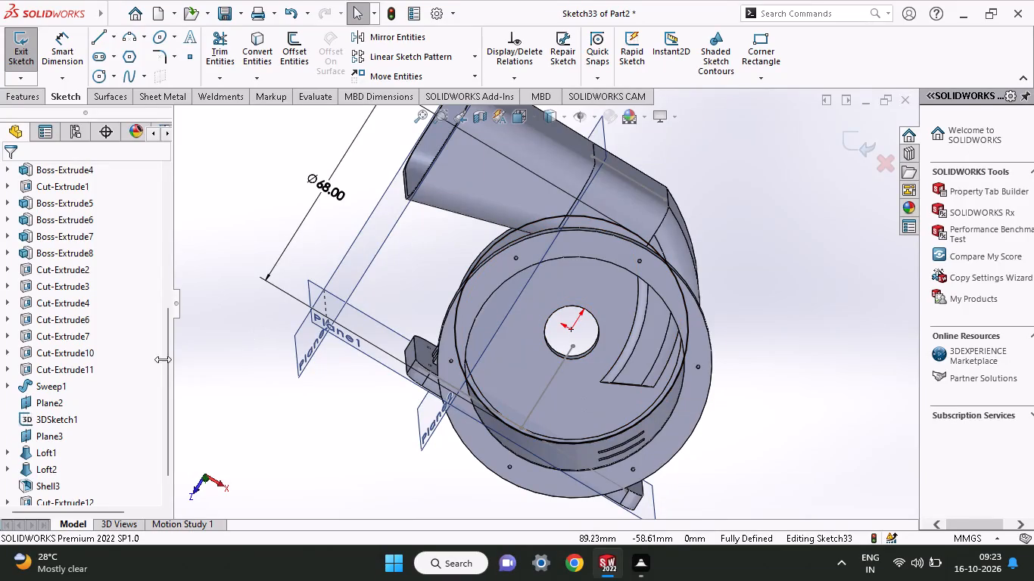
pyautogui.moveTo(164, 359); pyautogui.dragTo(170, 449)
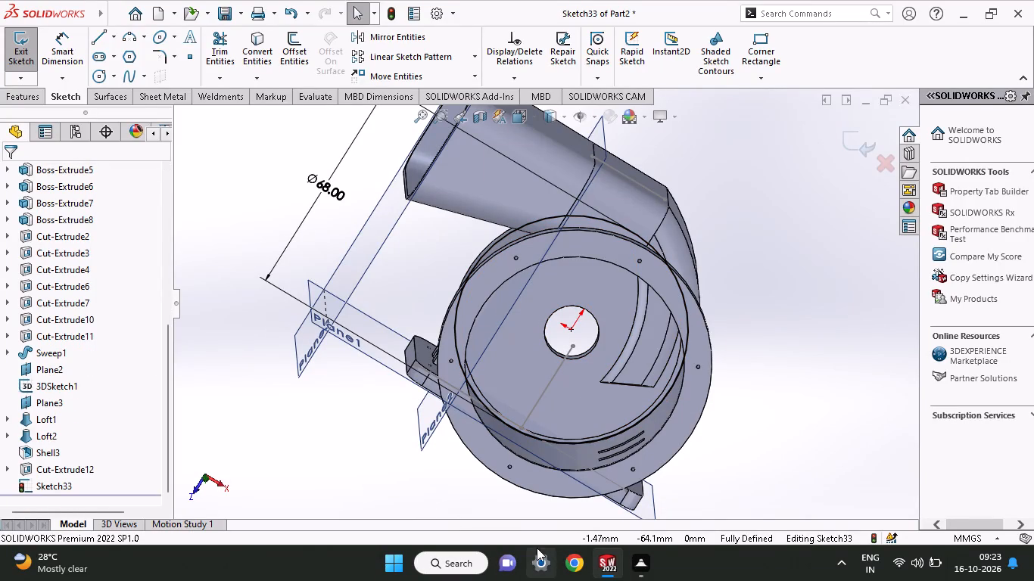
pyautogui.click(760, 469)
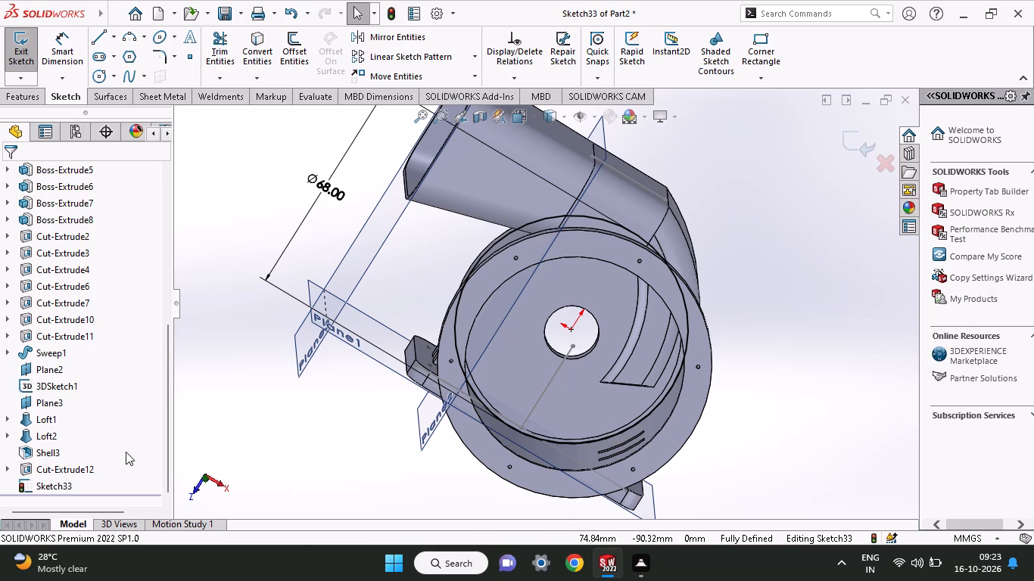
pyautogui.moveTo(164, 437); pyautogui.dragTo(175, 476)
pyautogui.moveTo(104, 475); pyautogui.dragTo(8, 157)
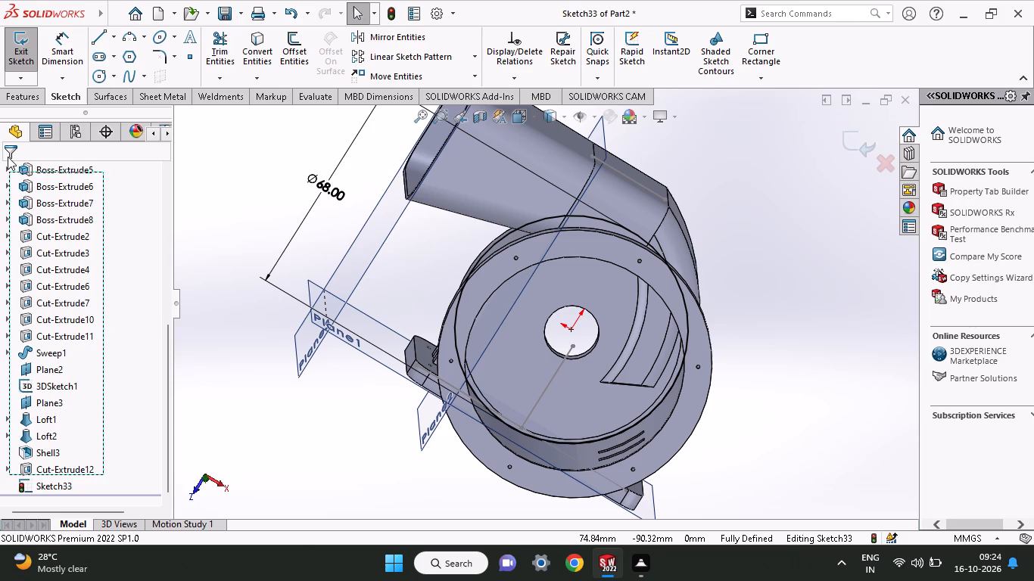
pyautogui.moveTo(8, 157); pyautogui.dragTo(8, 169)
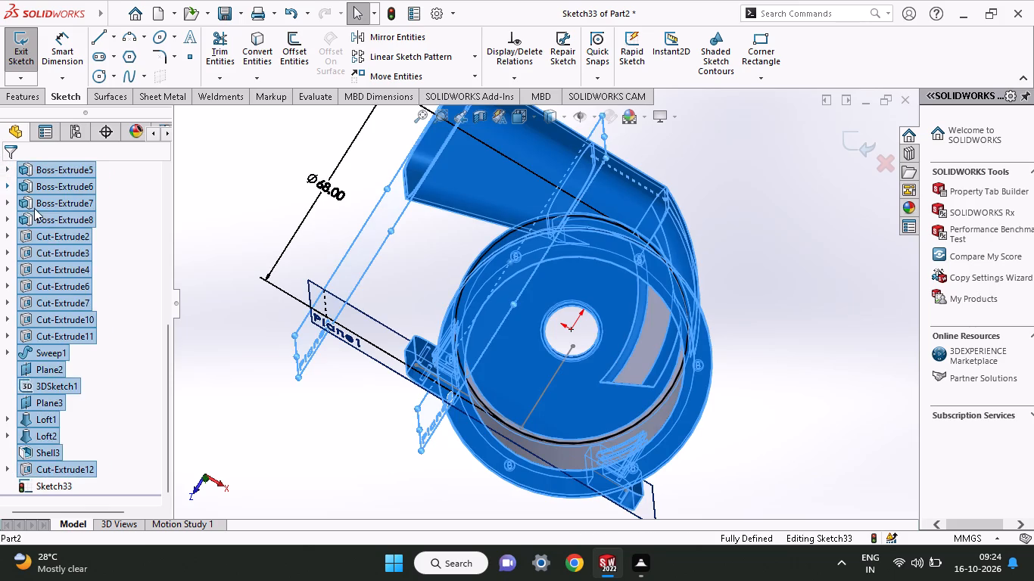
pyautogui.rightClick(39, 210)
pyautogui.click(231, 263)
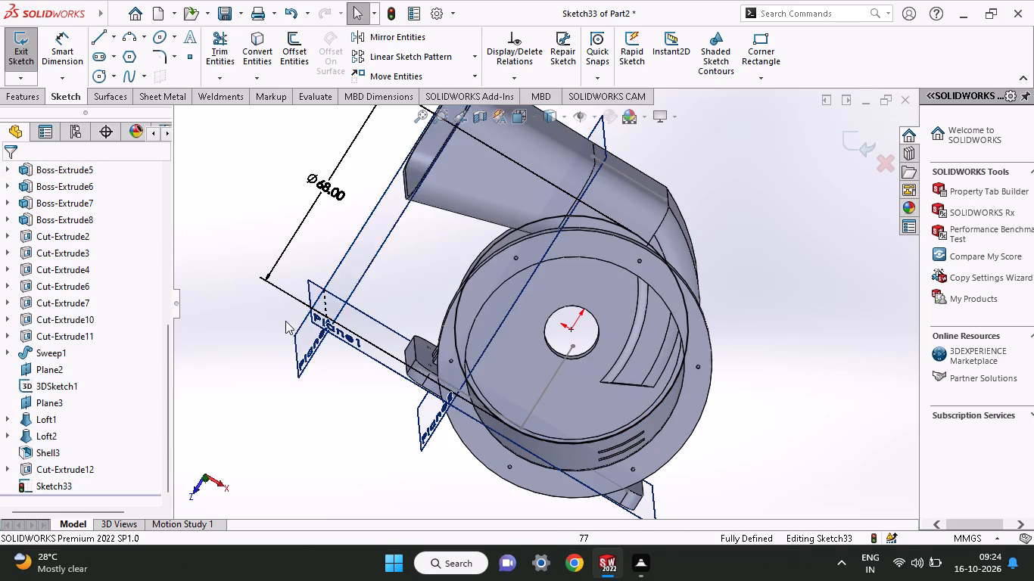
# Examine the housing's outlet duct, lofted section, flange and Plane2, checking which commands are available for each.
pyautogui.moveTo(336, 381); pyautogui.dragTo(323, 403, button='middle')
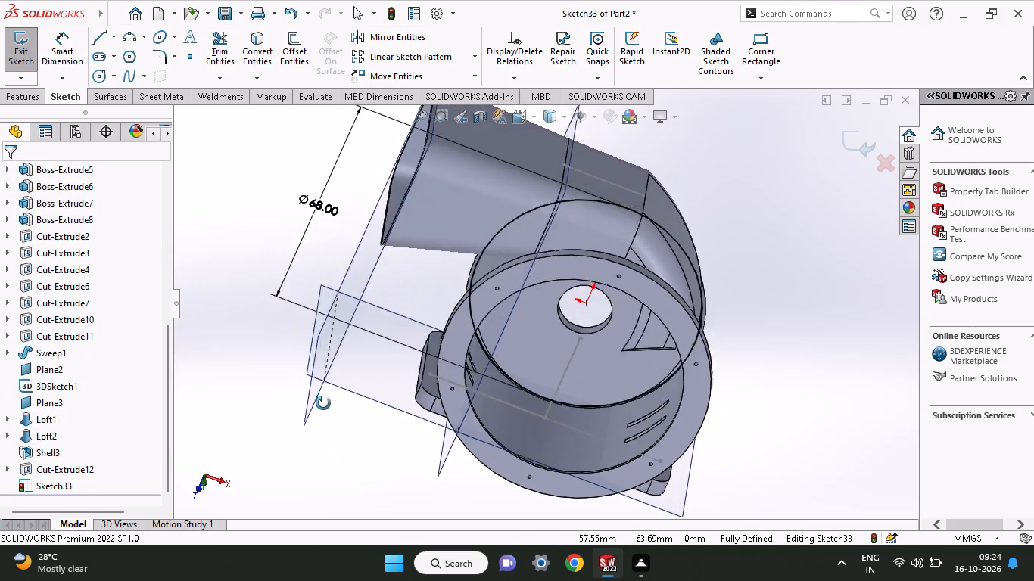
pyautogui.moveTo(323, 403); pyautogui.dragTo(313, 419, button='middle')
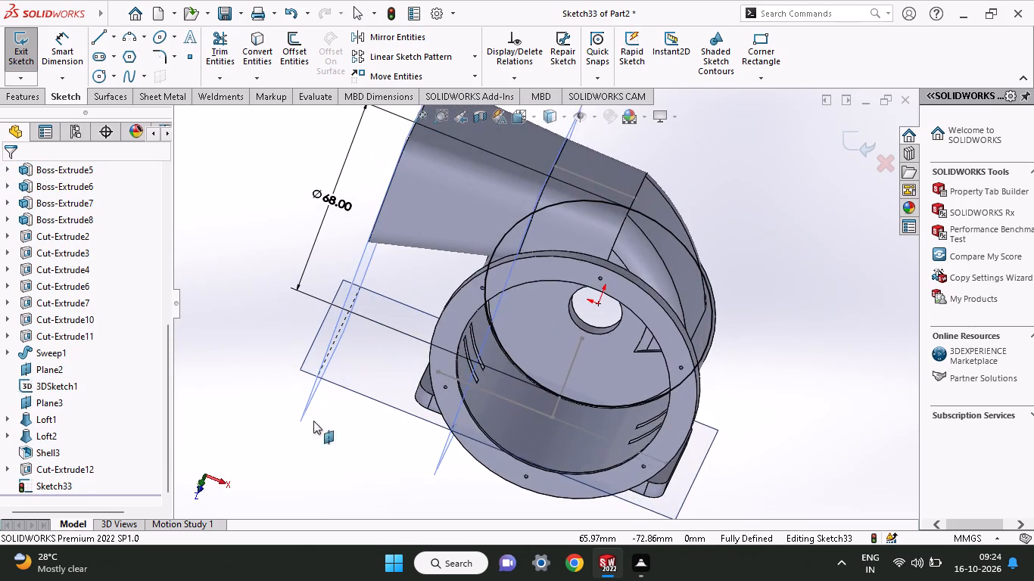
pyautogui.click(511, 192)
pyautogui.rightClick(511, 192)
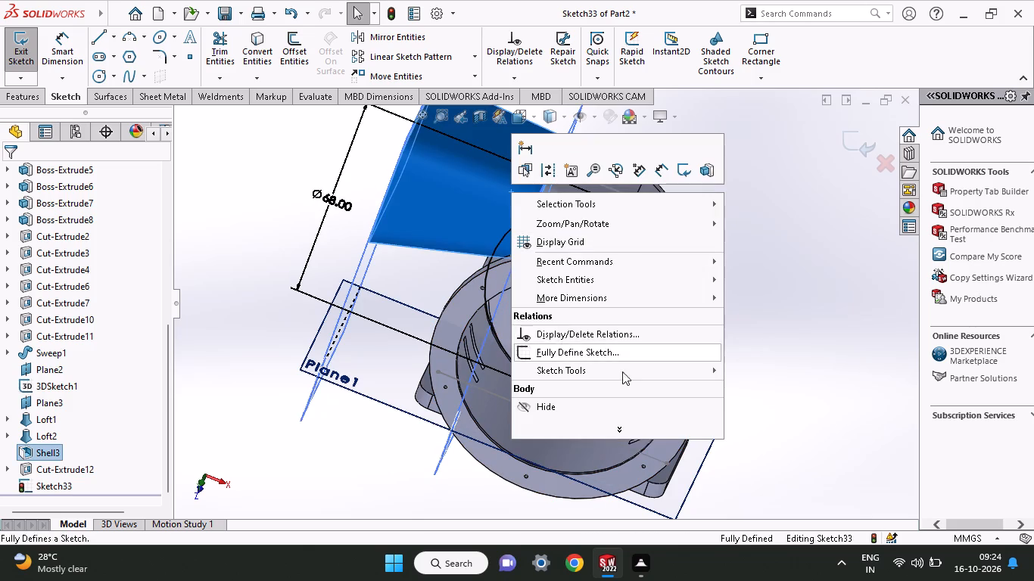
pyautogui.click(788, 315)
pyautogui.click(674, 263)
pyautogui.rightClick(674, 263)
pyautogui.click(647, 266)
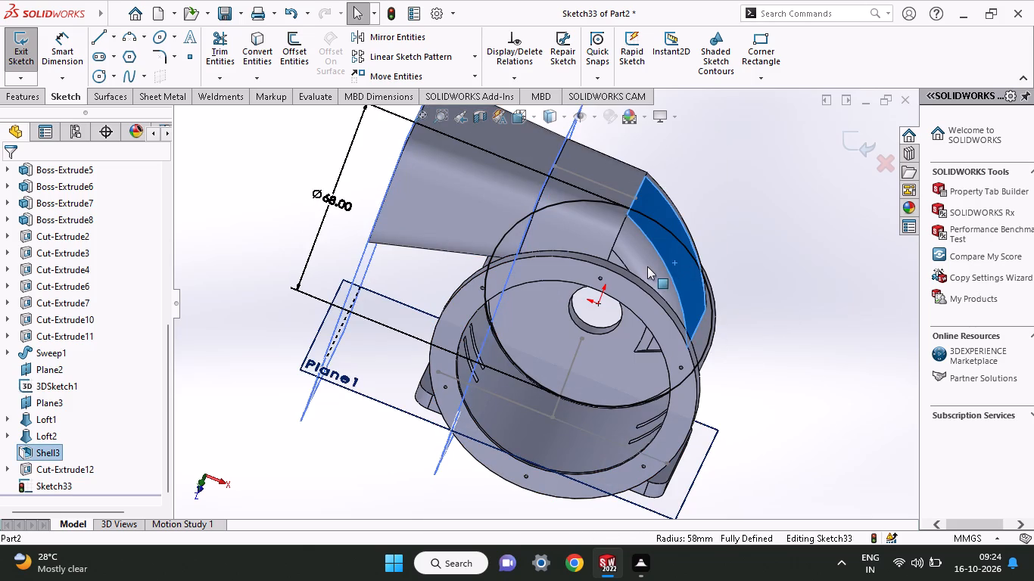
pyautogui.rightClick(647, 266)
pyautogui.click(593, 259)
pyautogui.rightClick(593, 259)
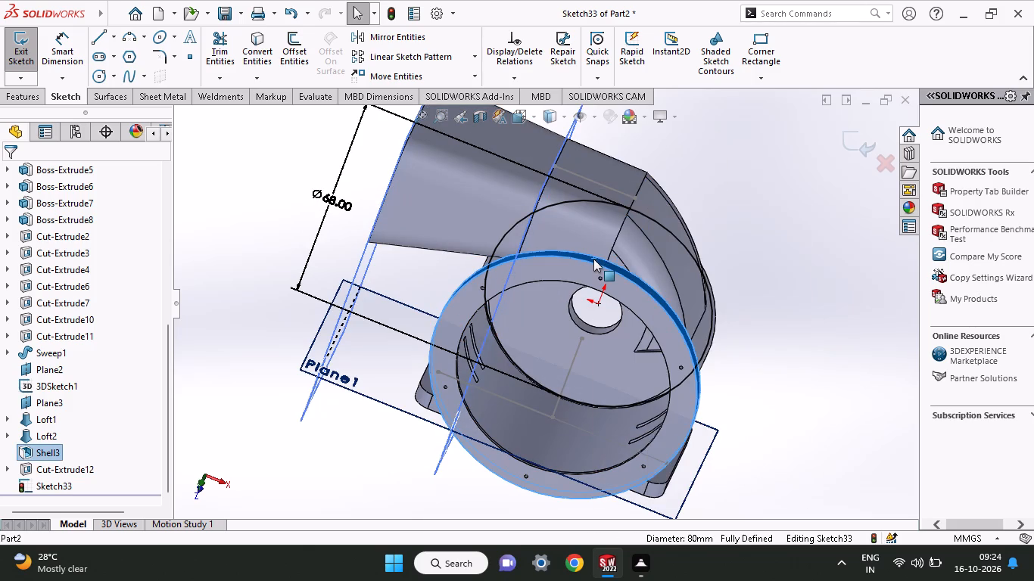
pyautogui.click(548, 214)
pyautogui.rightClick(548, 214)
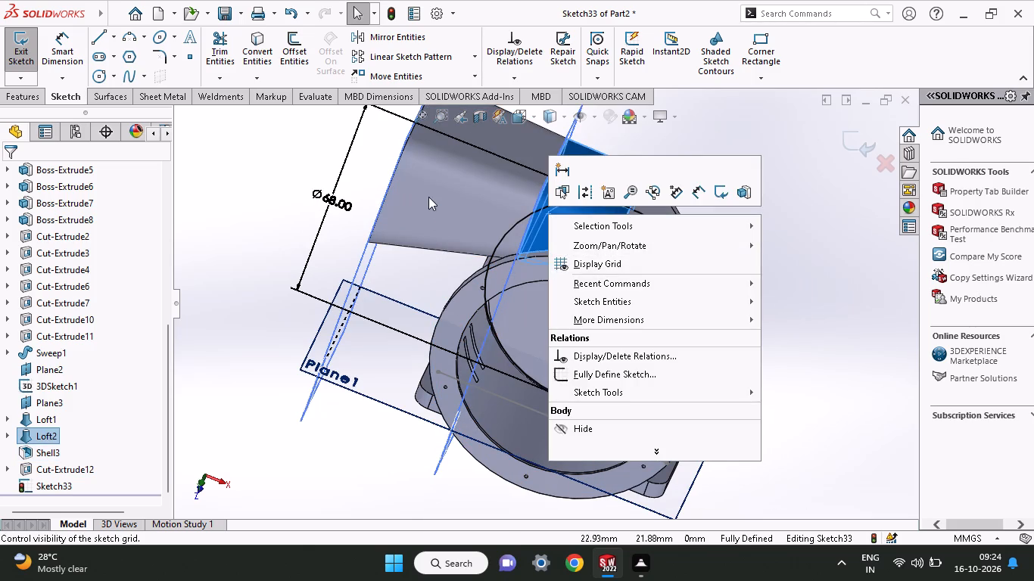
pyautogui.click(428, 197)
pyautogui.rightClick(434, 197)
pyautogui.click(318, 248)
pyautogui.moveTo(318, 250); pyautogui.dragTo(333, 350, button='middle')
pyautogui.click(494, 280)
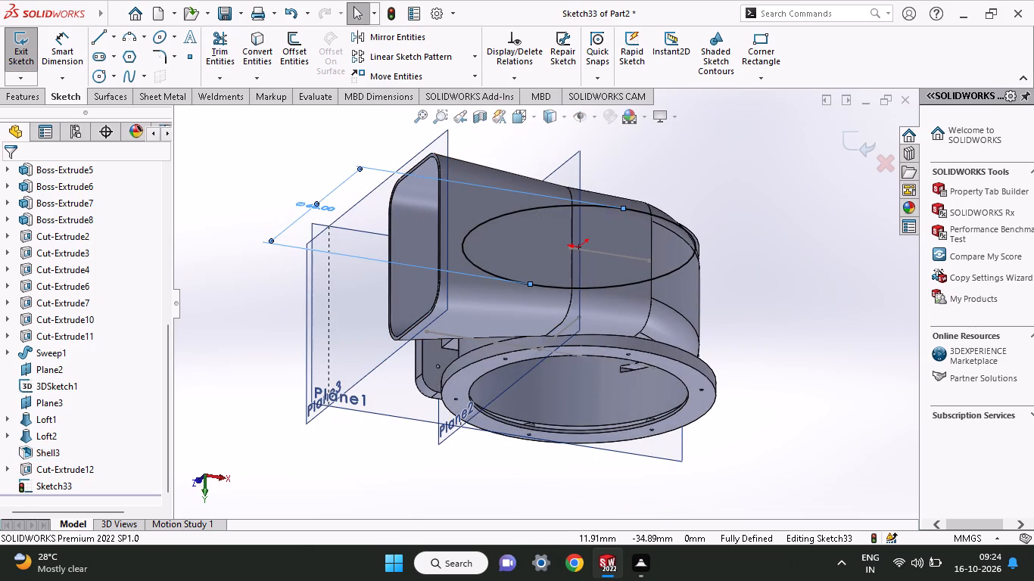
pyautogui.rightClick(441, 305)
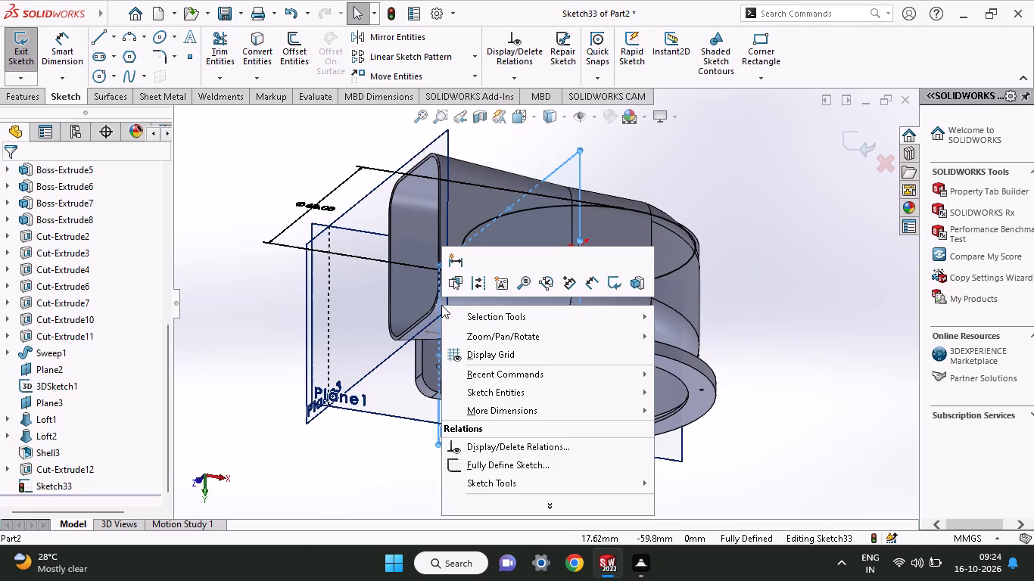
pyautogui.click(294, 300)
# Examine the housing from the duct opening round to its back face, checking the feature options of Cut-Extrude12 and Loft2.
pyautogui.moveTo(294, 300); pyautogui.dragTo(305, 263, button='middle')
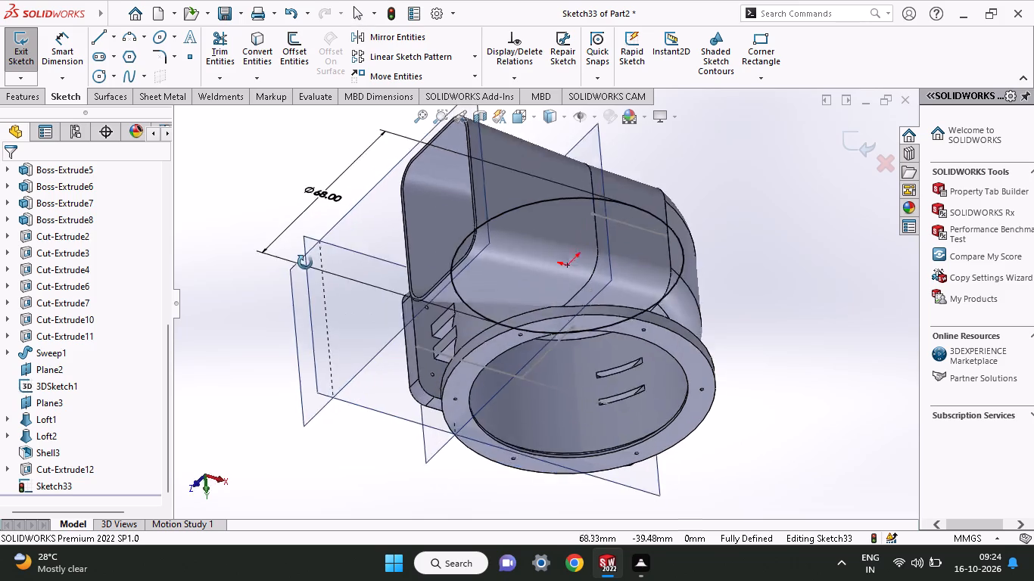
pyautogui.moveTo(305, 263); pyautogui.dragTo(318, 275, button='middle')
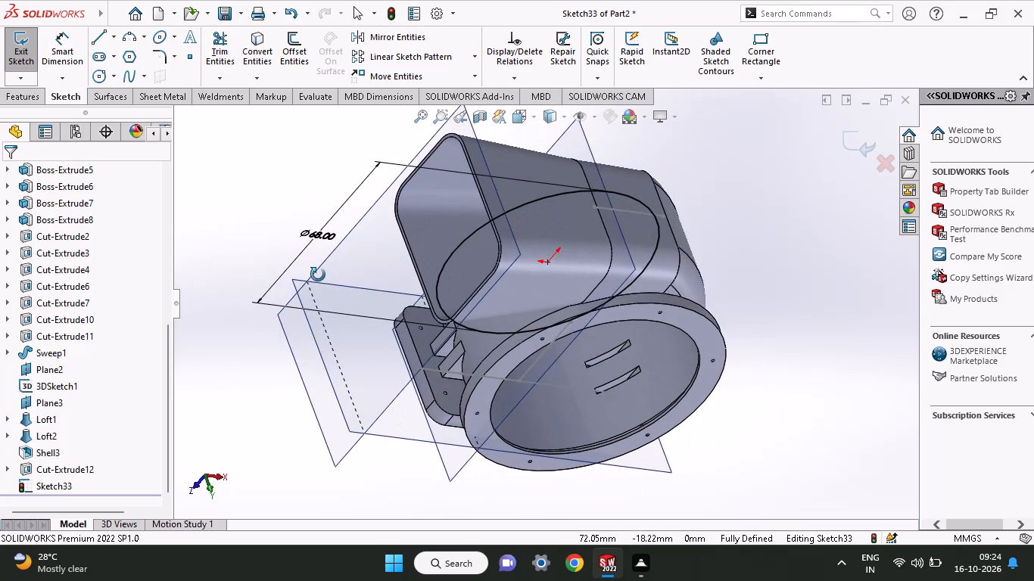
pyautogui.moveTo(318, 275); pyautogui.dragTo(350, 285, button='middle')
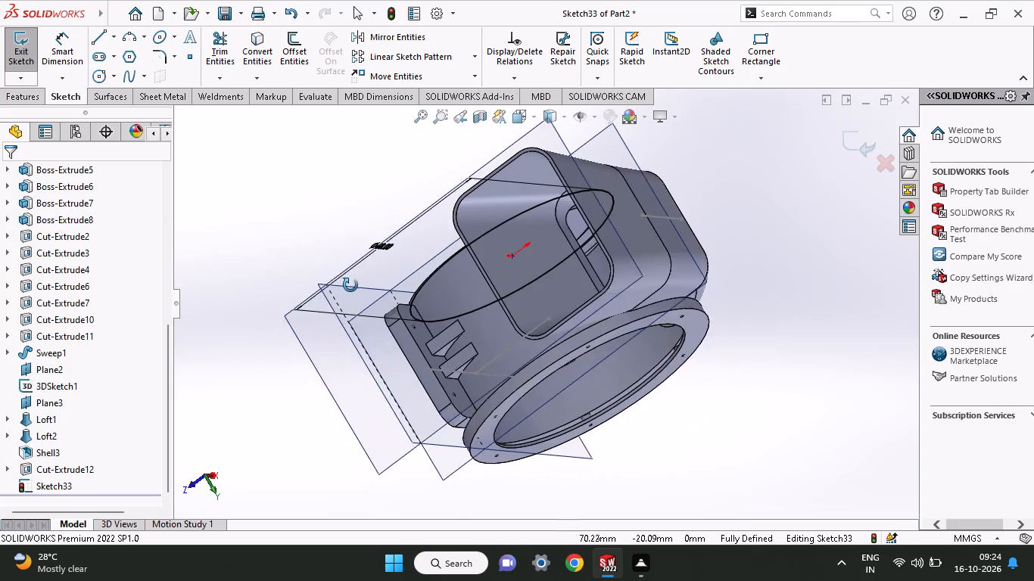
pyautogui.moveTo(350, 285); pyautogui.dragTo(354, 287, button='middle')
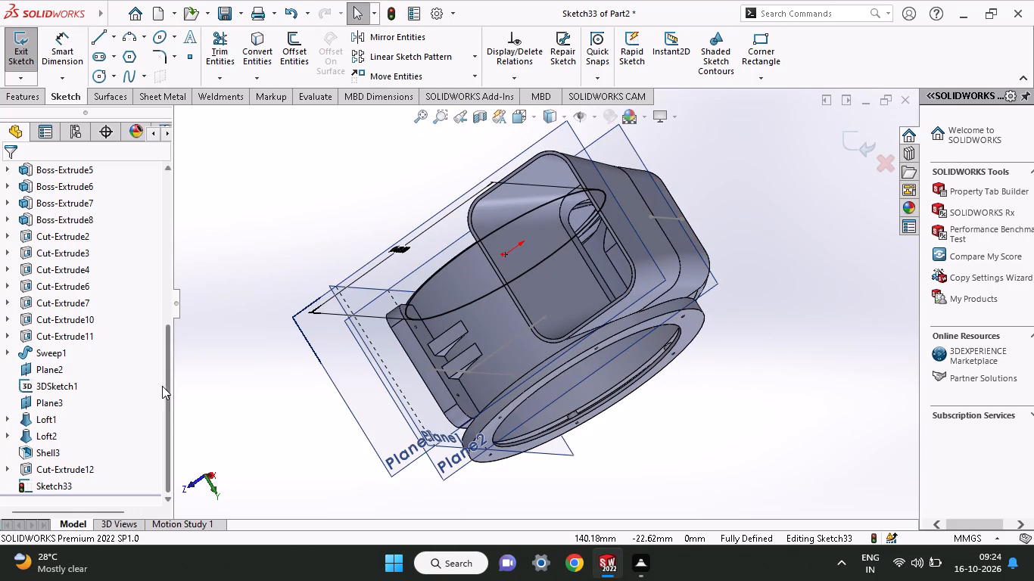
pyautogui.rightClick(67, 465)
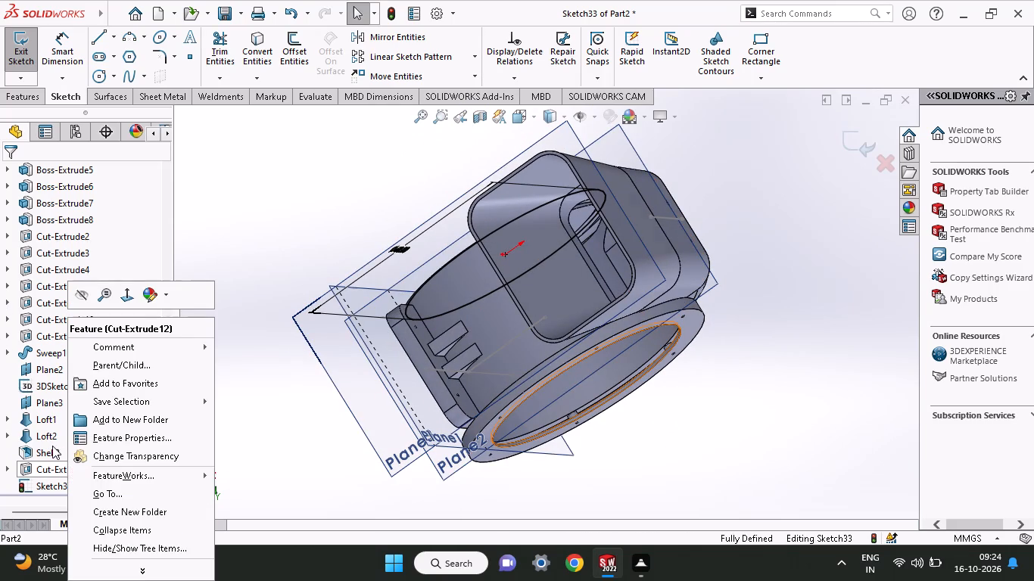
pyautogui.click(52, 446)
pyautogui.rightClick(52, 446)
pyautogui.click(31, 433)
pyautogui.rightClick(31, 433)
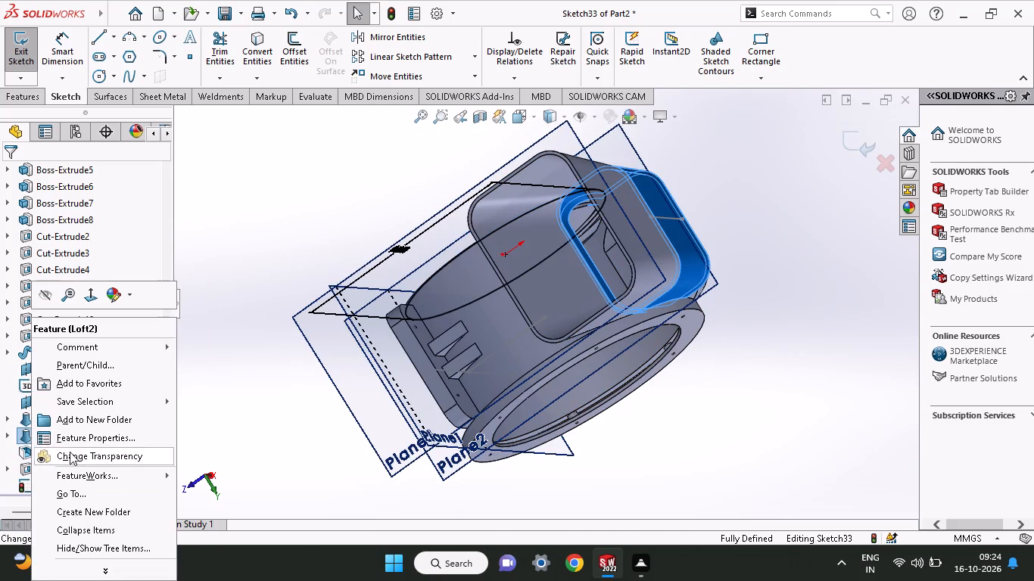
pyautogui.click(232, 393)
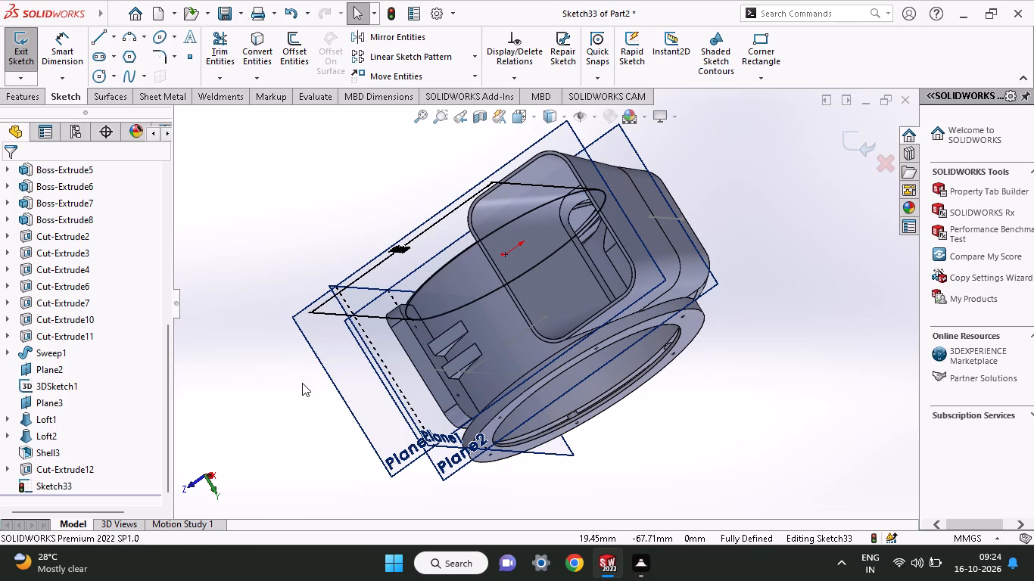
pyautogui.moveTo(302, 383); pyautogui.dragTo(189, 319, button='middle')
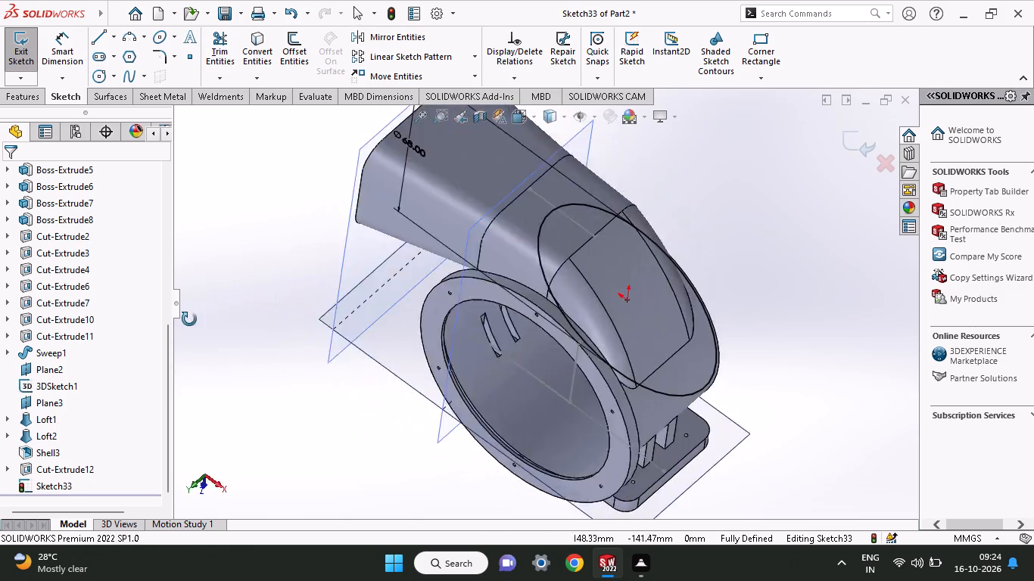
pyautogui.moveTo(189, 319); pyautogui.dragTo(124, 297, button='middle')
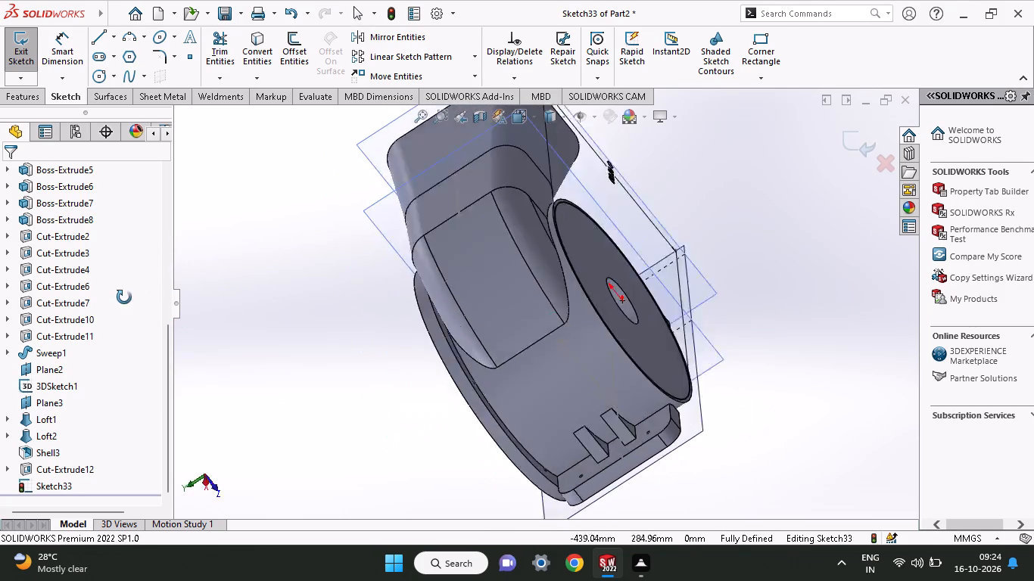
pyautogui.moveTo(124, 297); pyautogui.dragTo(101, 313, button='middle')
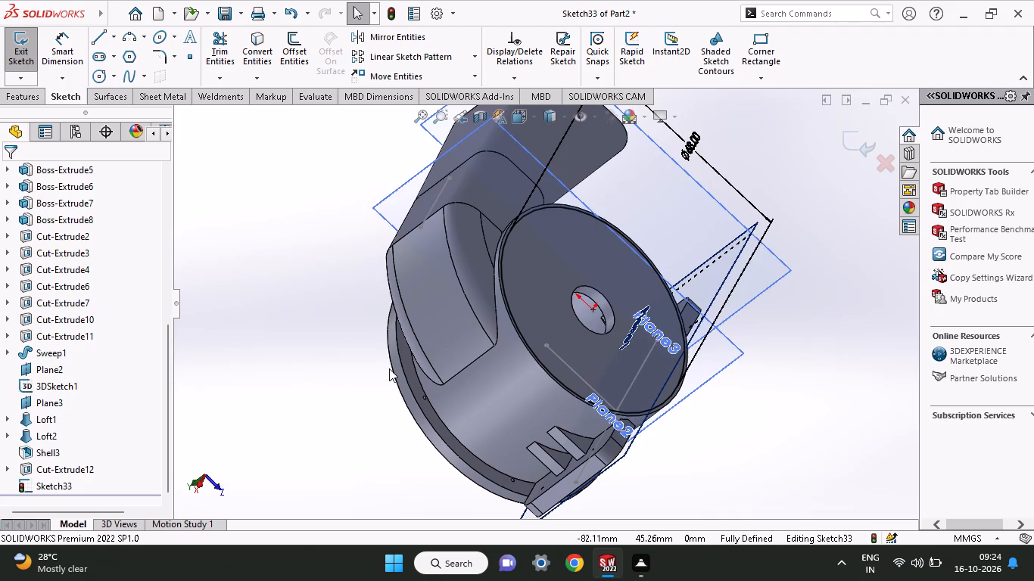
# Exit Sketch33 with its 68 mm circle, discarding the sketch changes.
pyautogui.click(882, 166)
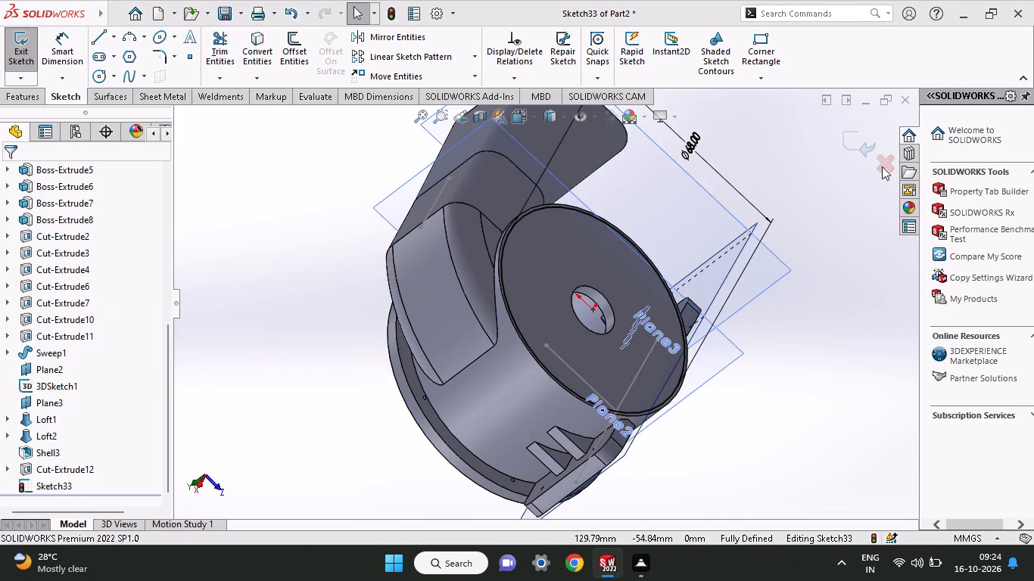
pyautogui.click(575, 287)
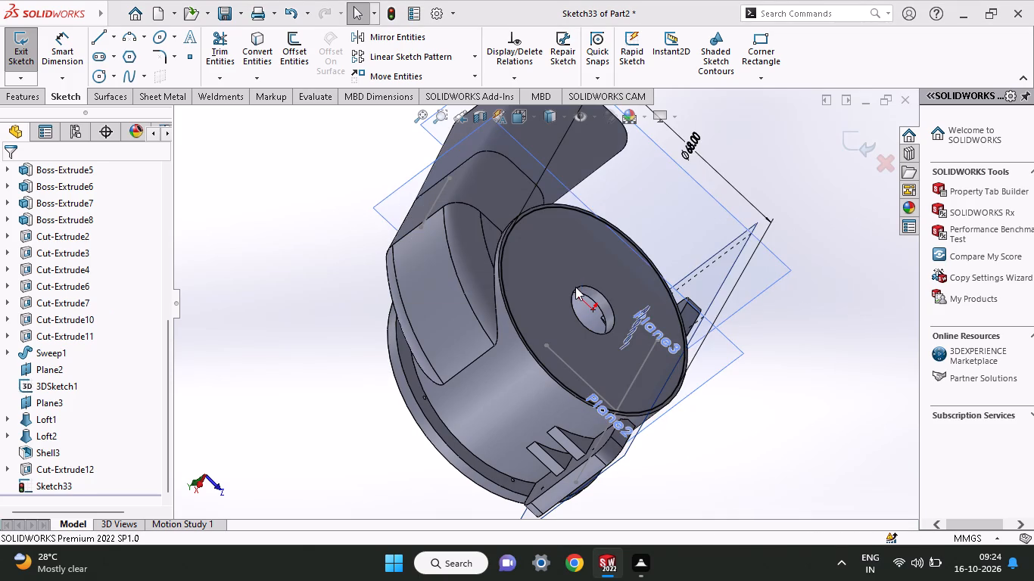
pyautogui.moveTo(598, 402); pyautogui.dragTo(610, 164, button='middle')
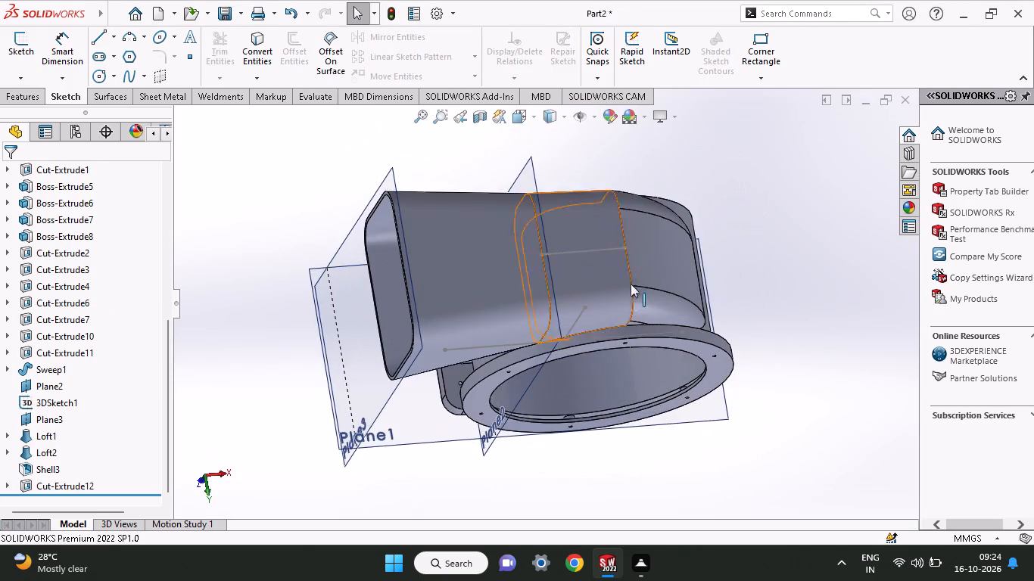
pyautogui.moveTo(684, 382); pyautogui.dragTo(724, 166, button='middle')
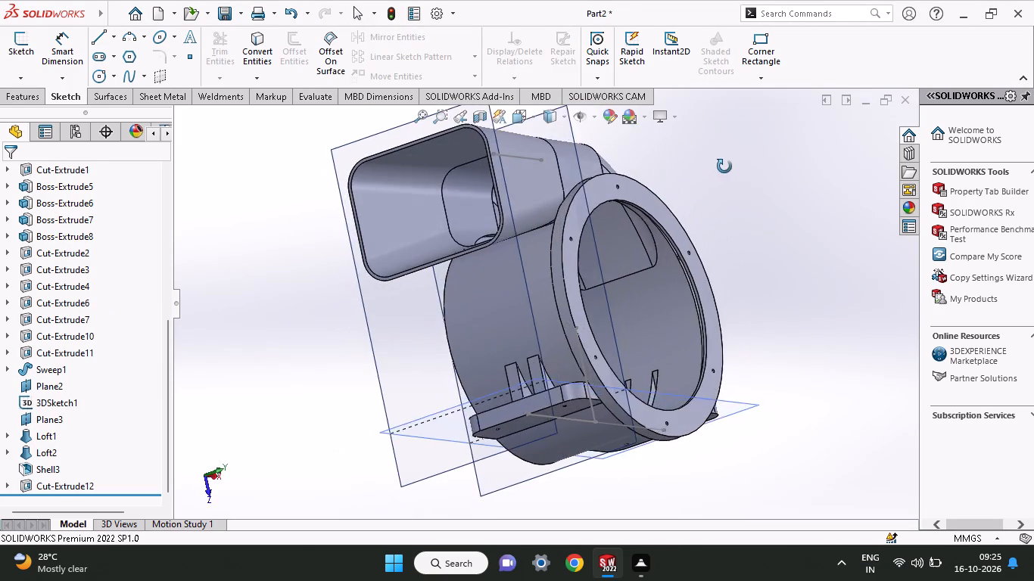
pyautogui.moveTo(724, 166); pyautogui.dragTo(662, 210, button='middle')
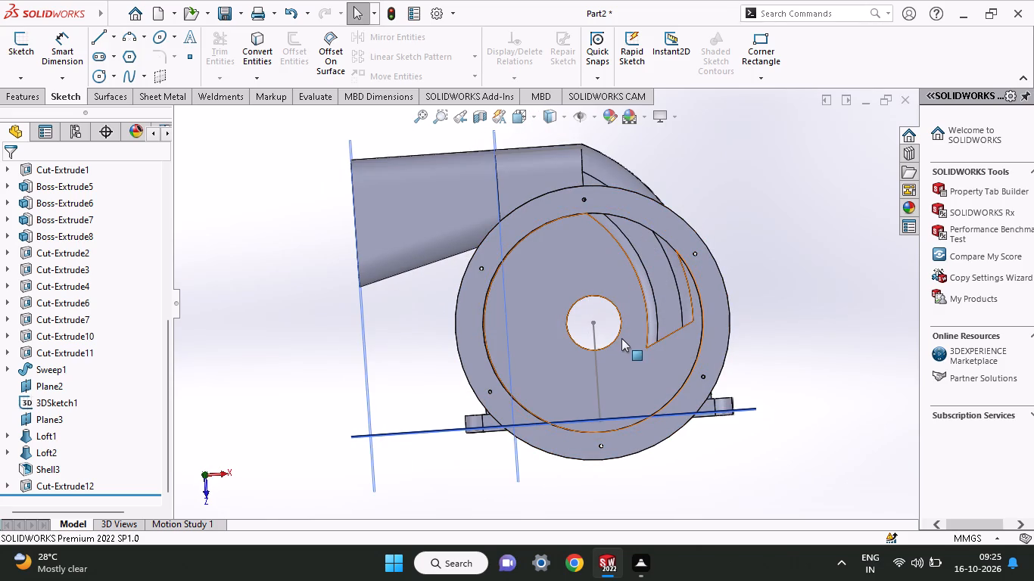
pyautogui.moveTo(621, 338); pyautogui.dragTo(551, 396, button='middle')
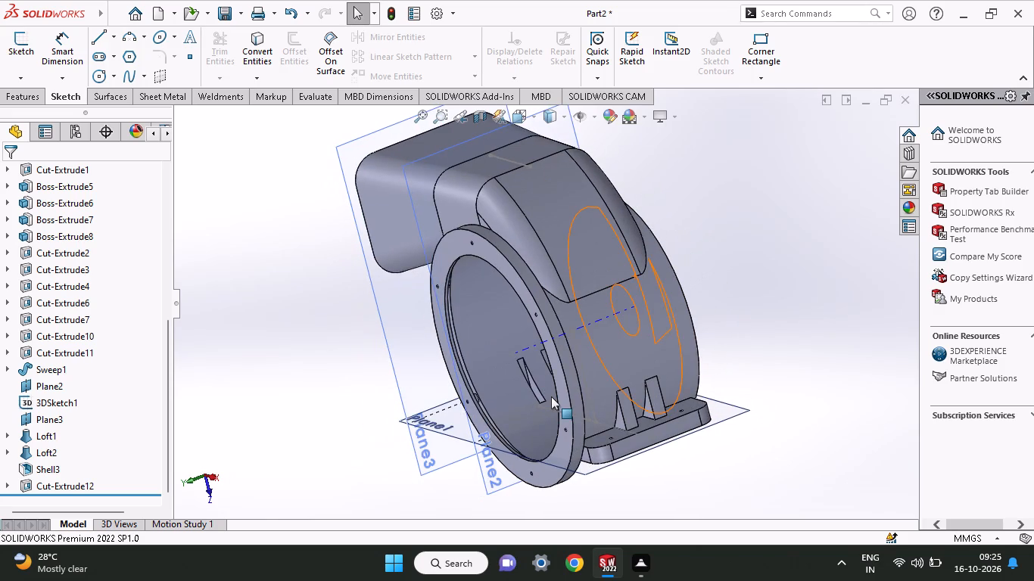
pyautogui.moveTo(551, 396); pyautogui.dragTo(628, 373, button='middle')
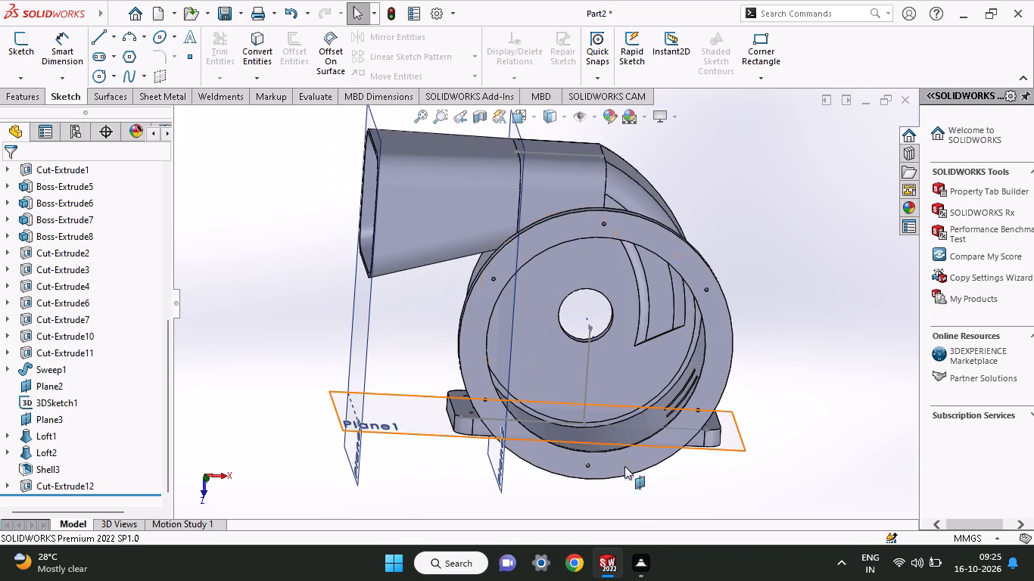
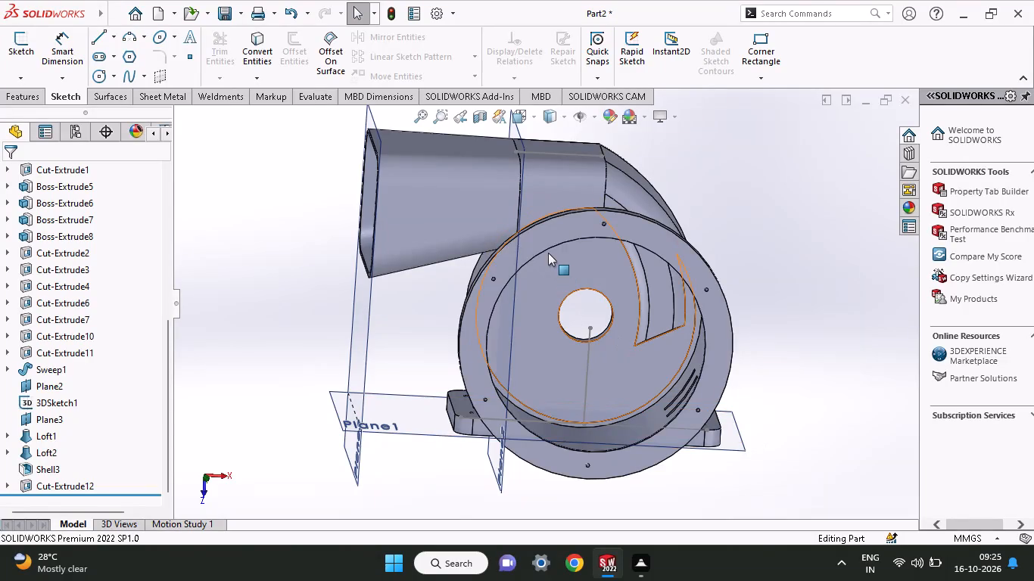
# Delete the Shell3 feature from the housing, along with the dependent Cut-Extrude12.
pyautogui.click(546, 242)
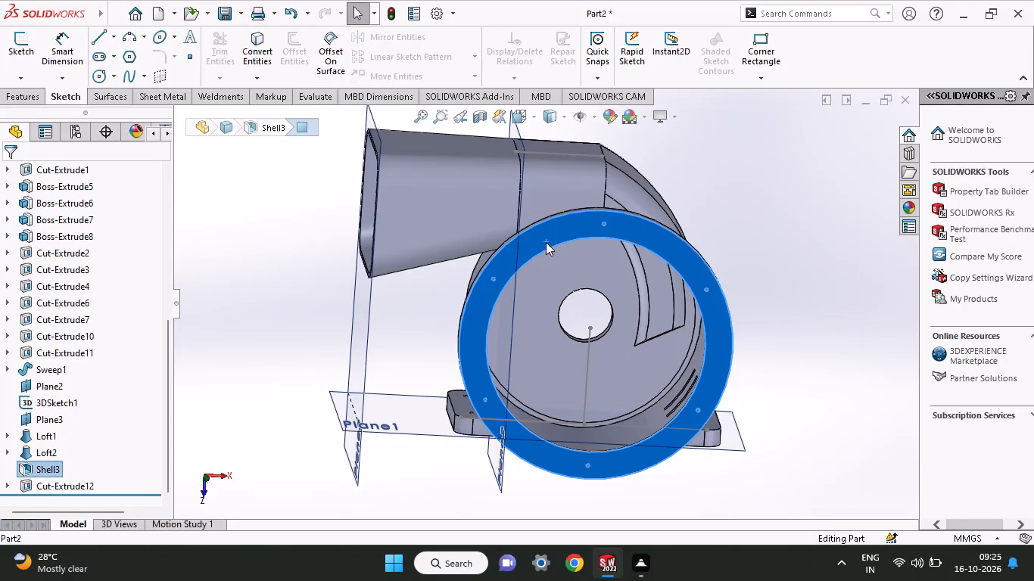
pyautogui.rightClick(546, 242)
pyautogui.click(603, 431)
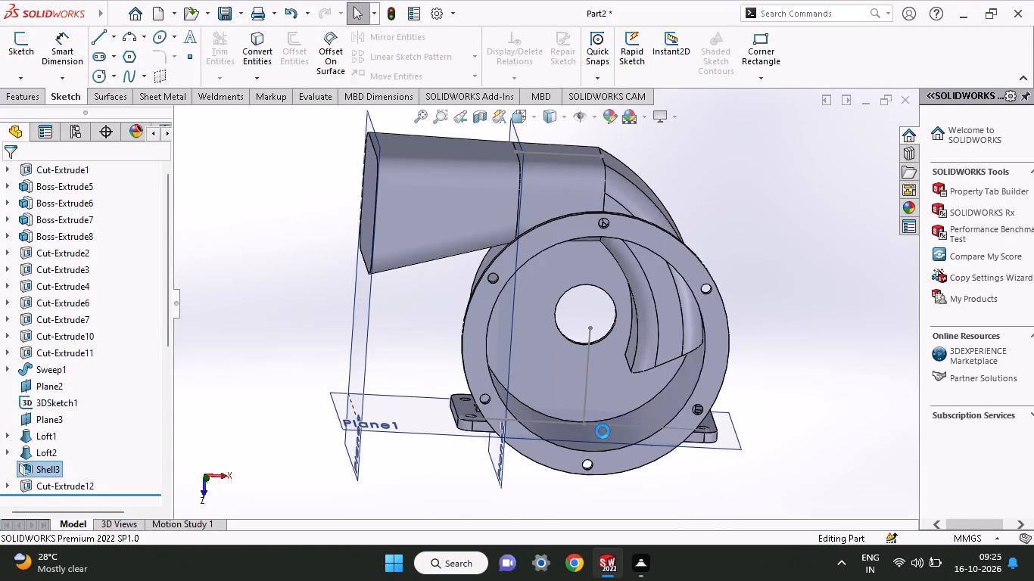
# Delete Plane2 along with Plane3 and the outlet duct lofts that depend on it.
pyautogui.click(518, 249)
pyautogui.rightClick(518, 249)
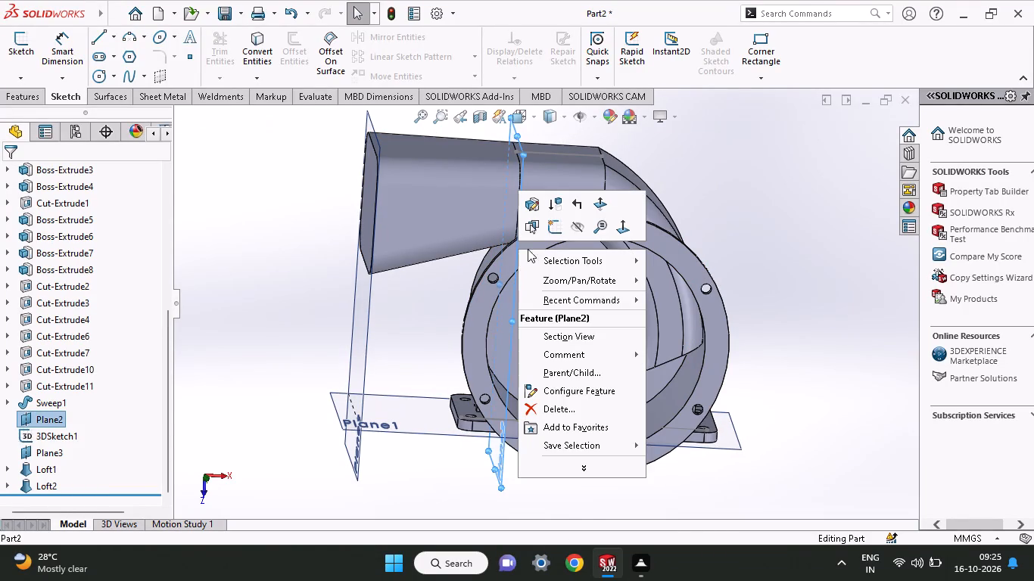
pyautogui.click(538, 405)
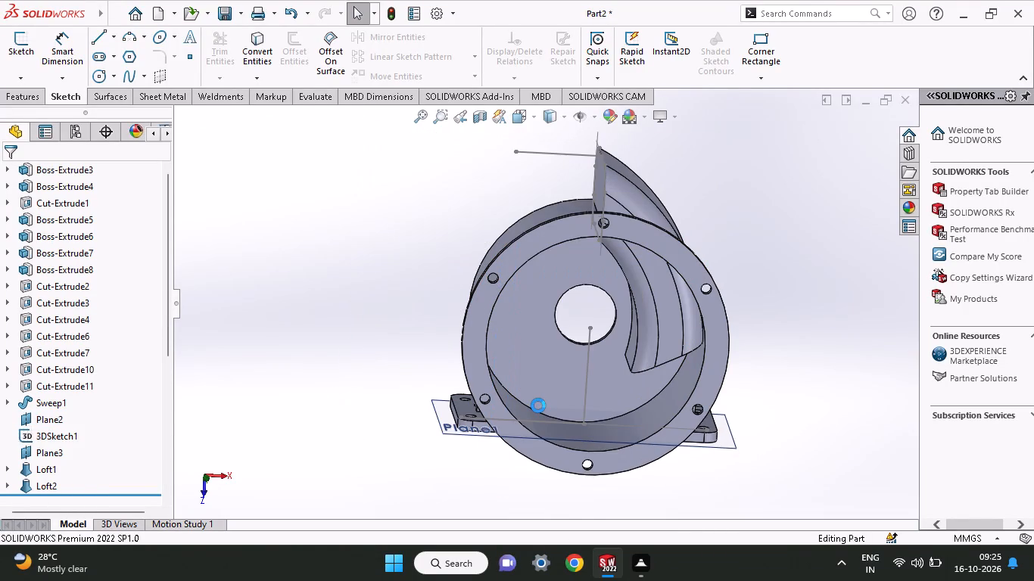
# Delete the curved Sweep1 feature of the outlet and its leftover profile and path sketches, Sketch21 and Sketch23.
pyautogui.click(641, 197)
pyautogui.rightClick(640, 197)
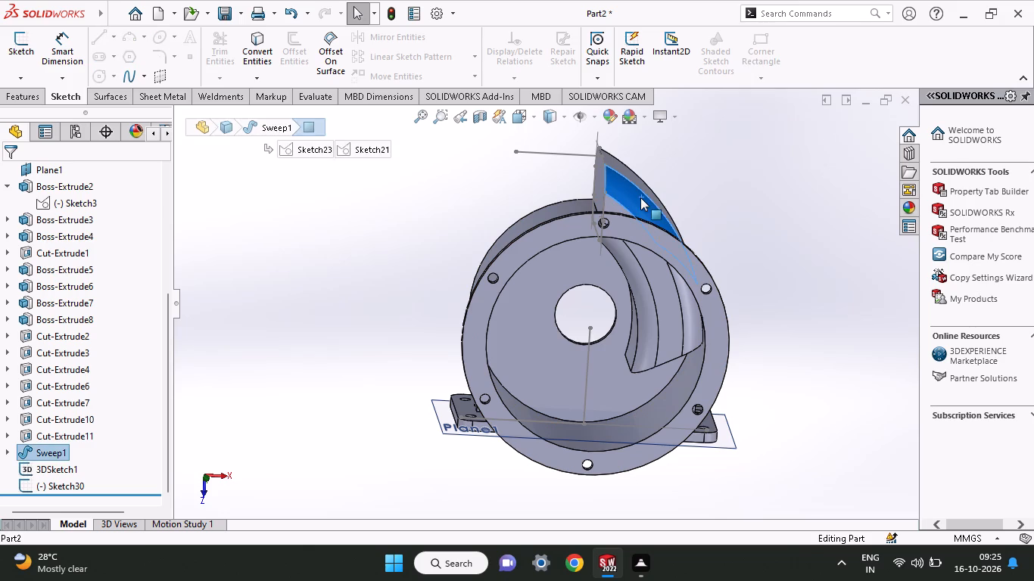
pyautogui.click(682, 415)
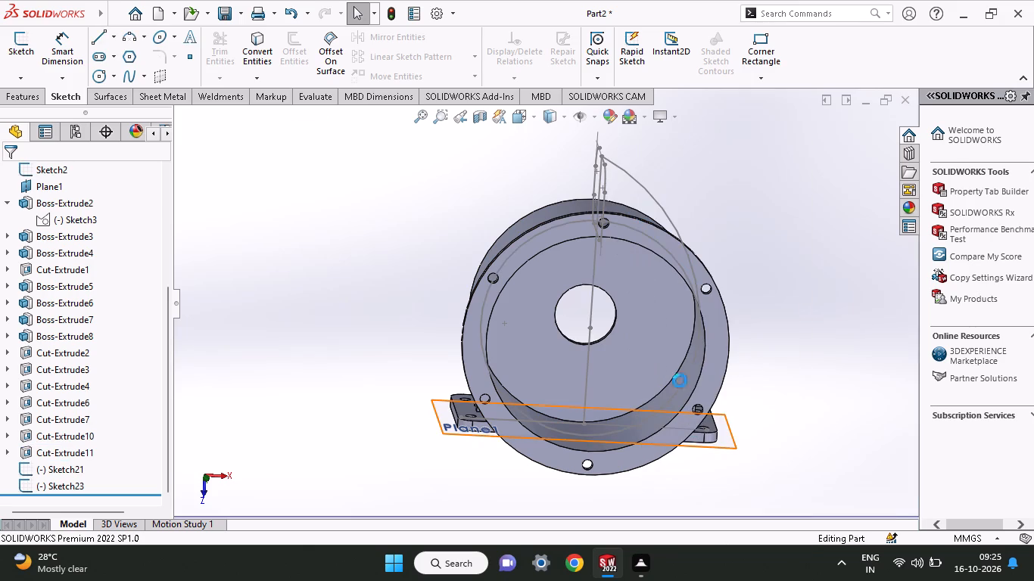
pyautogui.rightClick(600, 193)
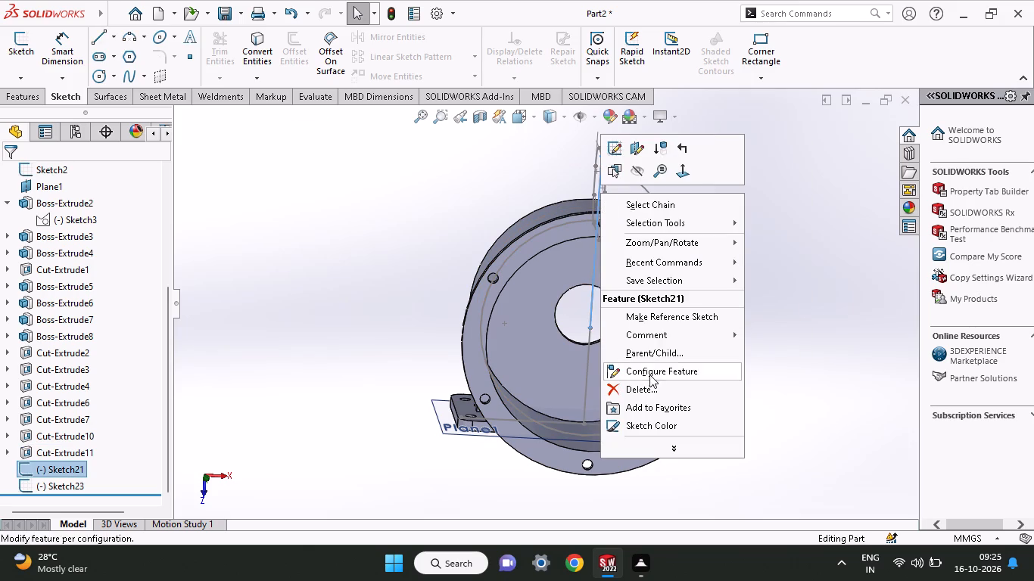
pyautogui.click(649, 390)
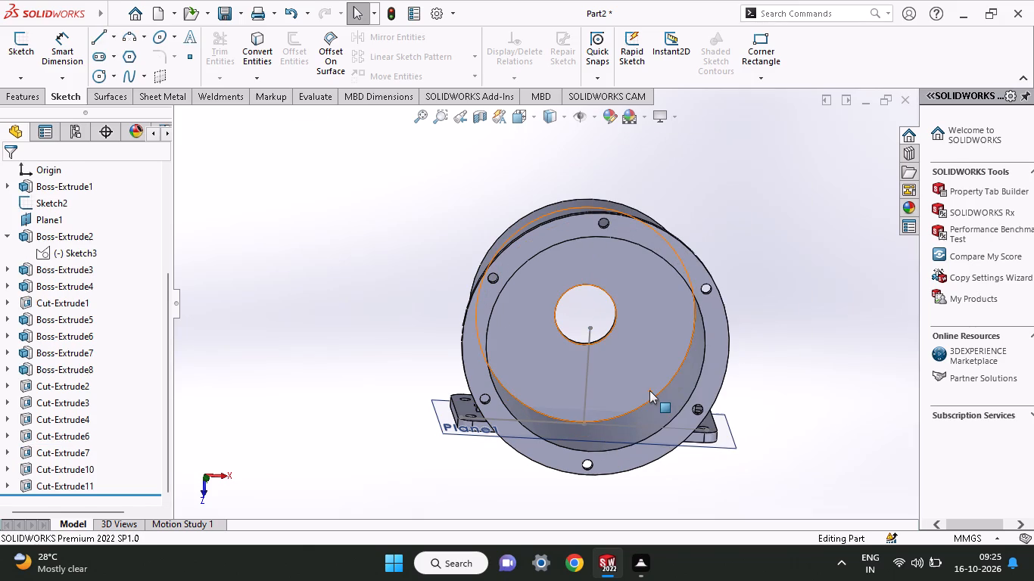
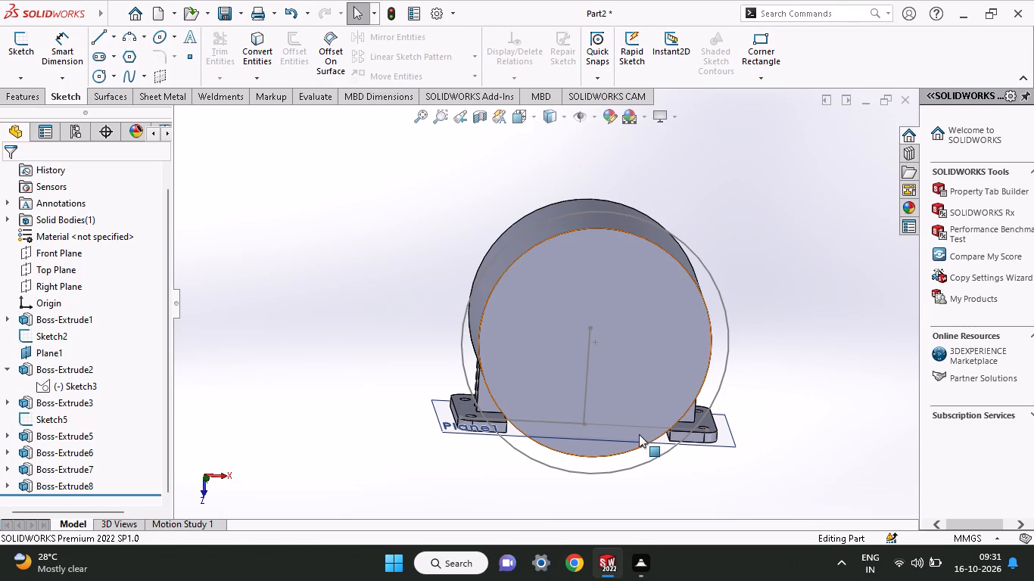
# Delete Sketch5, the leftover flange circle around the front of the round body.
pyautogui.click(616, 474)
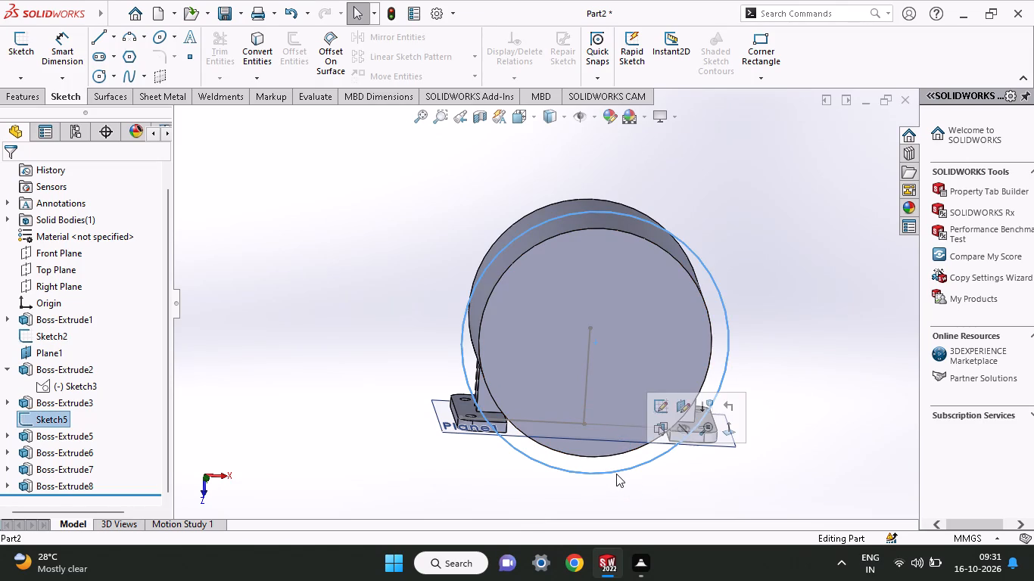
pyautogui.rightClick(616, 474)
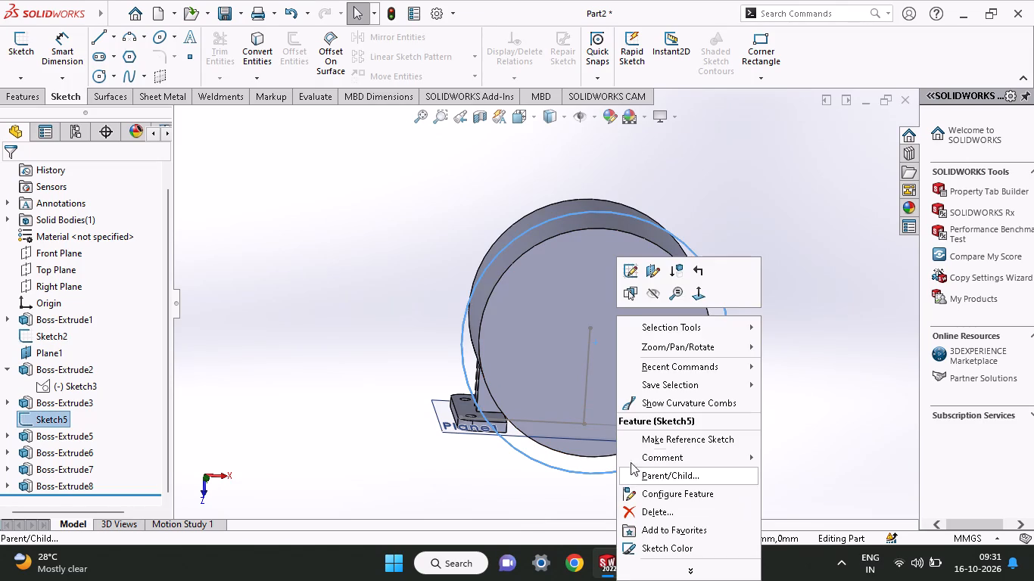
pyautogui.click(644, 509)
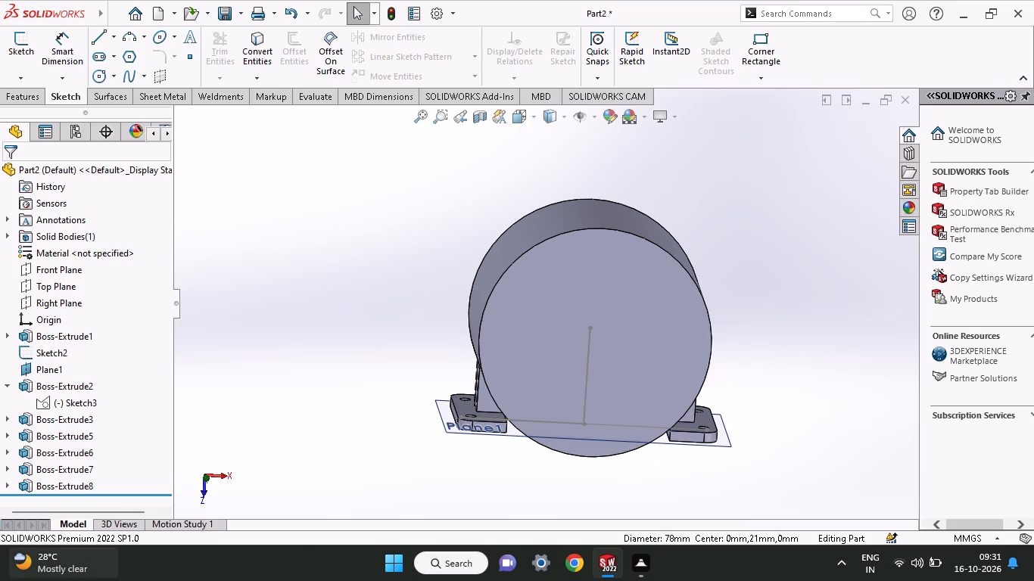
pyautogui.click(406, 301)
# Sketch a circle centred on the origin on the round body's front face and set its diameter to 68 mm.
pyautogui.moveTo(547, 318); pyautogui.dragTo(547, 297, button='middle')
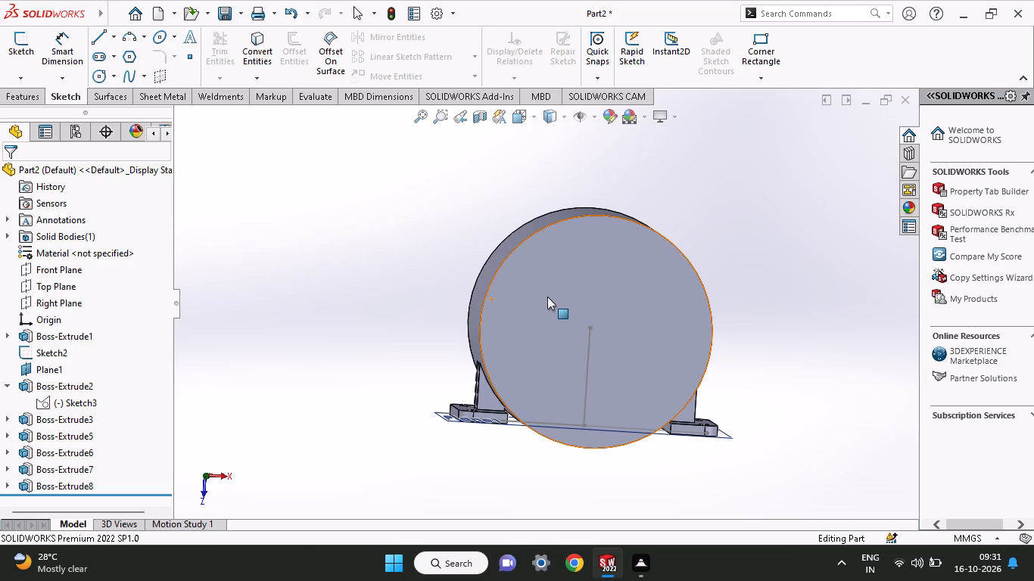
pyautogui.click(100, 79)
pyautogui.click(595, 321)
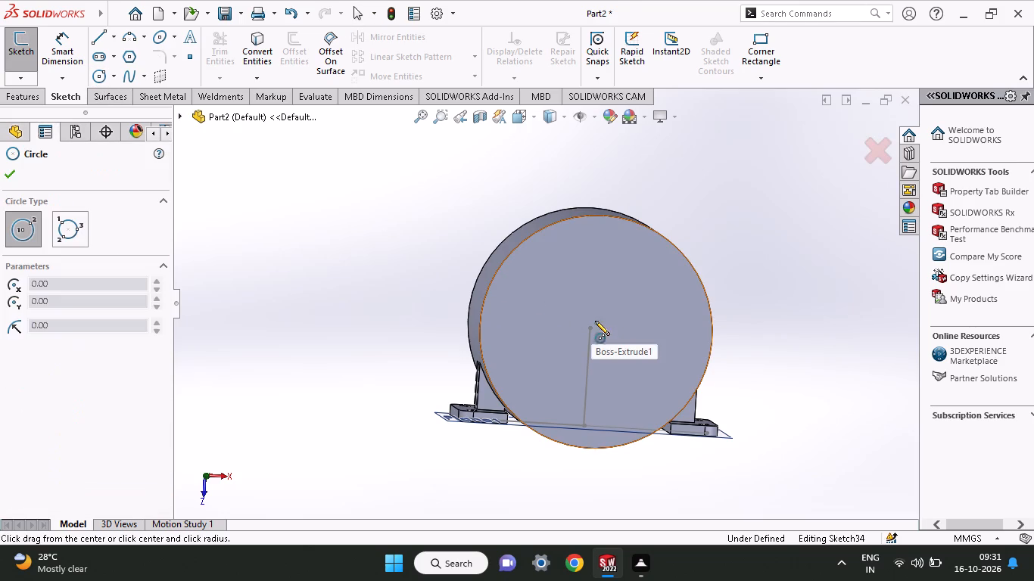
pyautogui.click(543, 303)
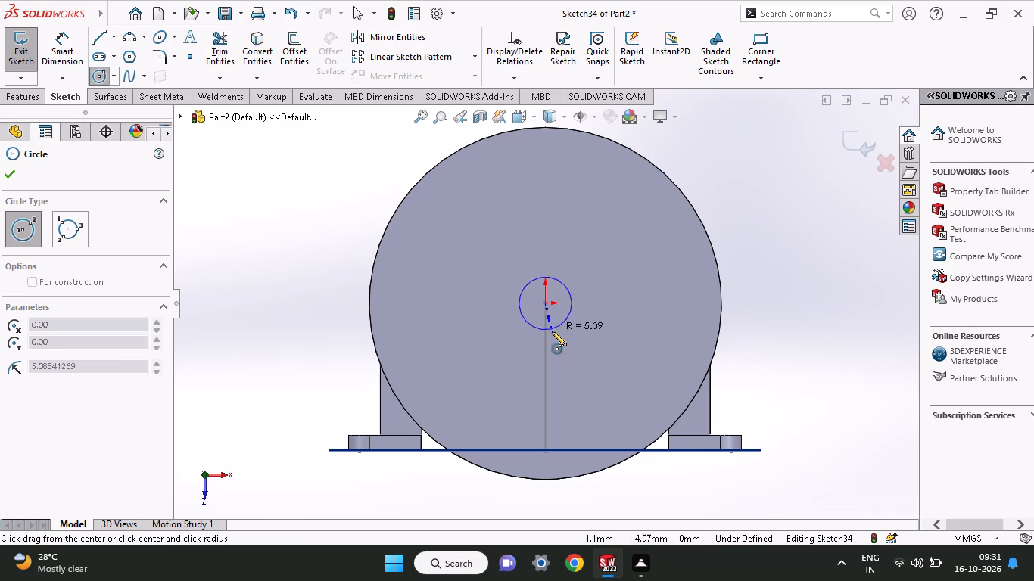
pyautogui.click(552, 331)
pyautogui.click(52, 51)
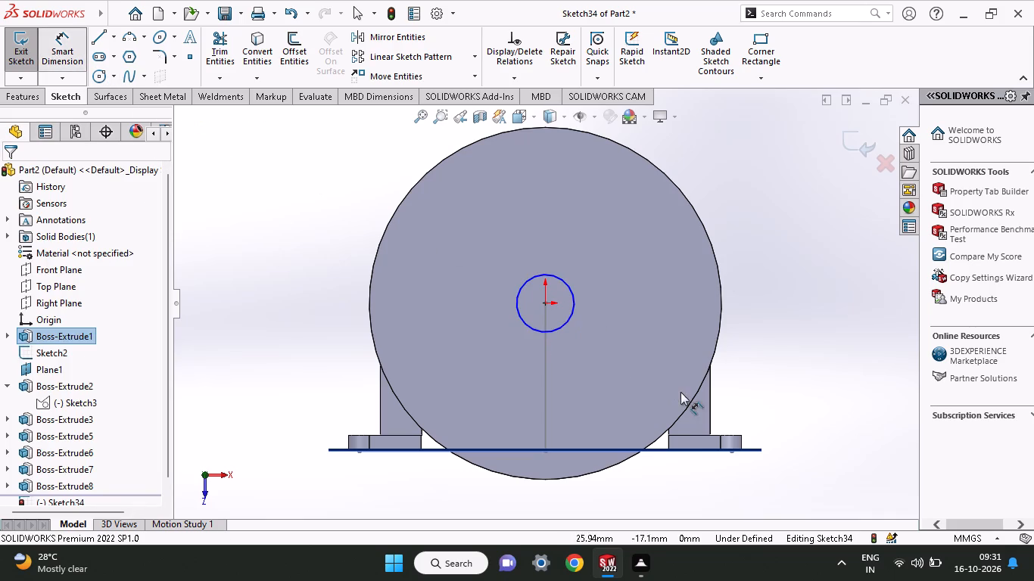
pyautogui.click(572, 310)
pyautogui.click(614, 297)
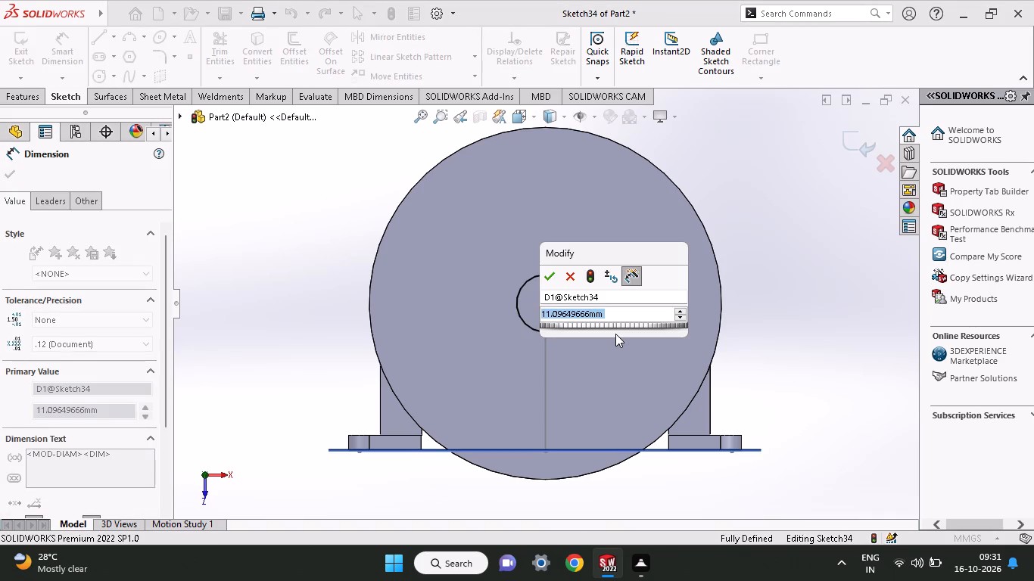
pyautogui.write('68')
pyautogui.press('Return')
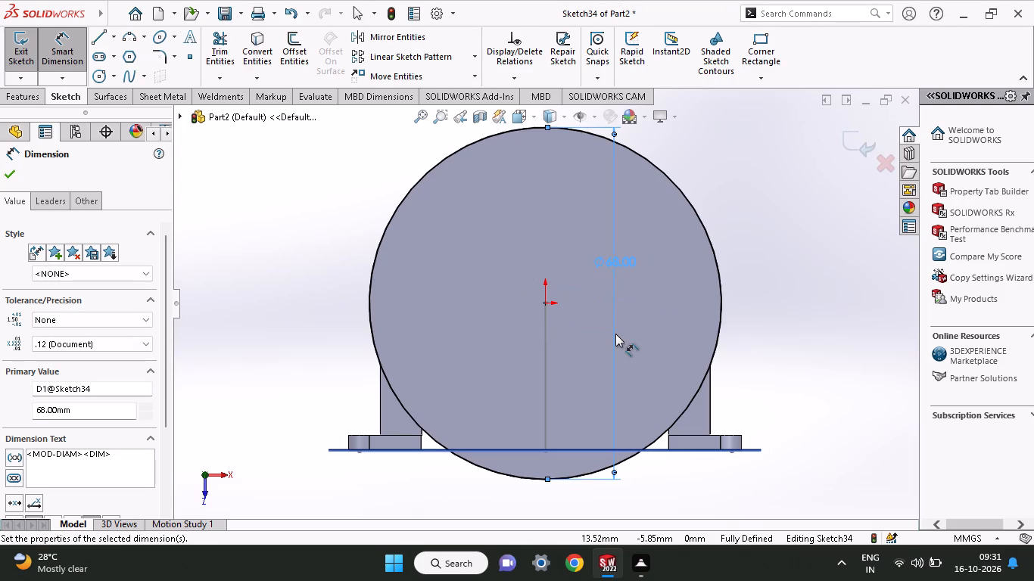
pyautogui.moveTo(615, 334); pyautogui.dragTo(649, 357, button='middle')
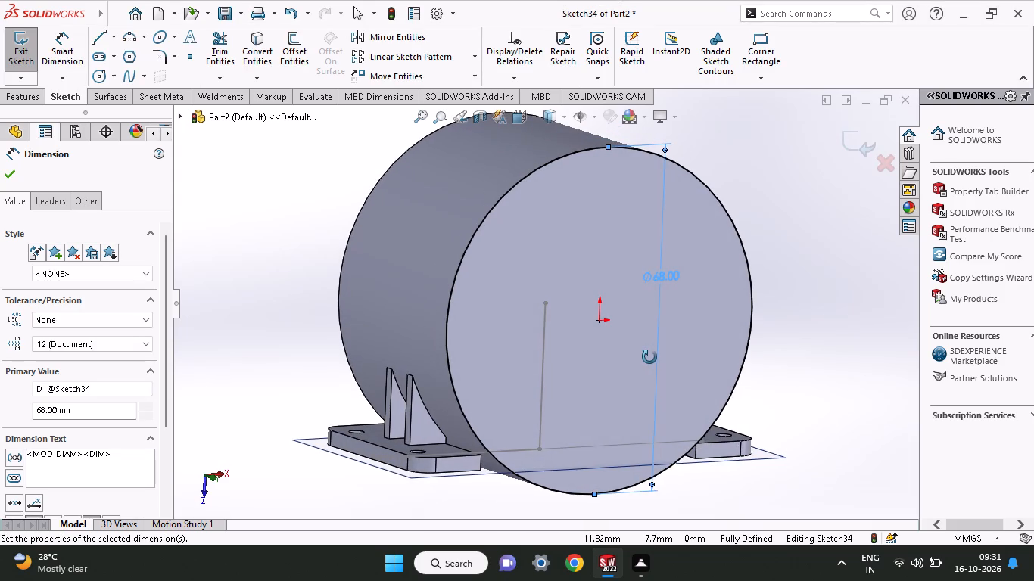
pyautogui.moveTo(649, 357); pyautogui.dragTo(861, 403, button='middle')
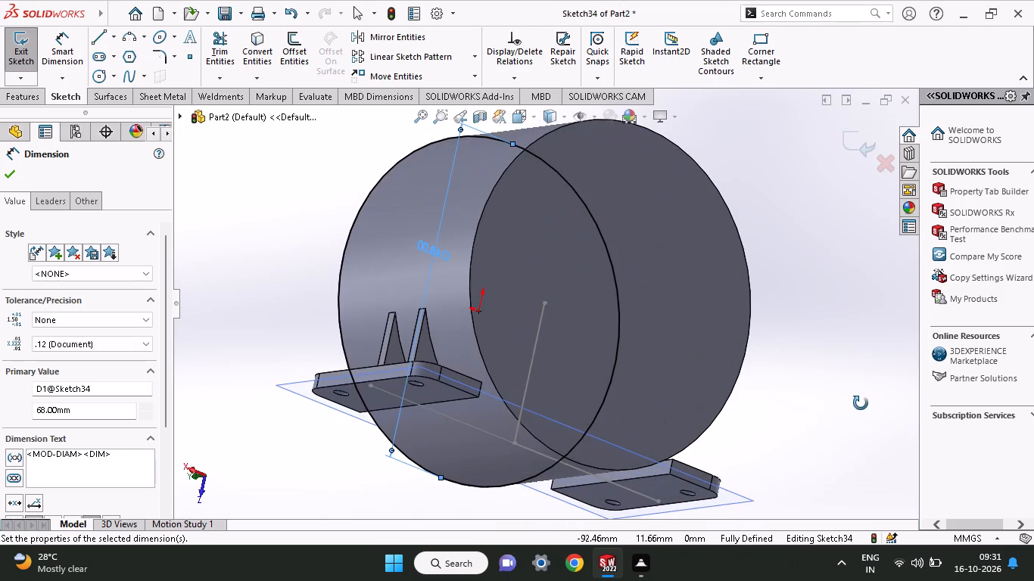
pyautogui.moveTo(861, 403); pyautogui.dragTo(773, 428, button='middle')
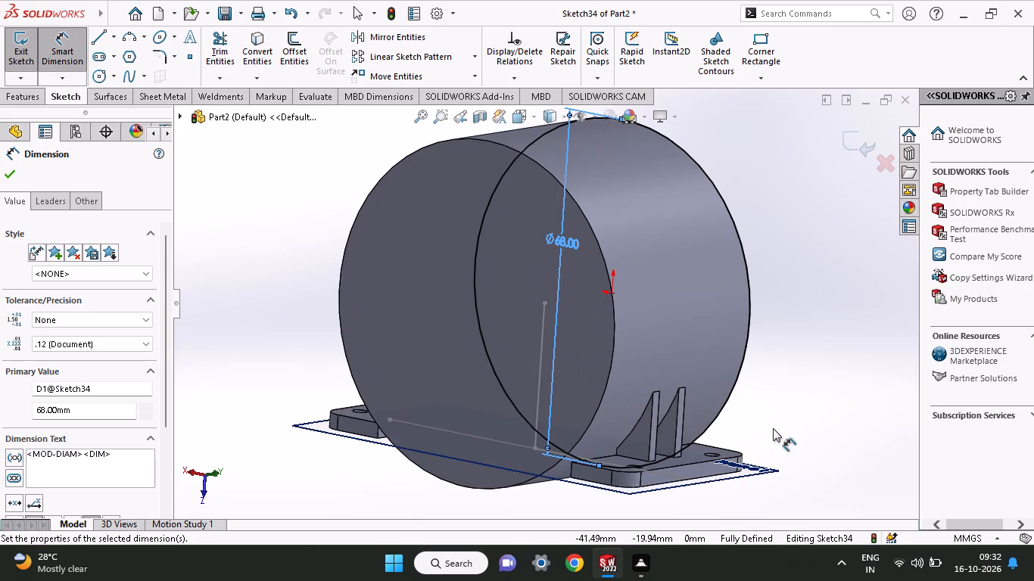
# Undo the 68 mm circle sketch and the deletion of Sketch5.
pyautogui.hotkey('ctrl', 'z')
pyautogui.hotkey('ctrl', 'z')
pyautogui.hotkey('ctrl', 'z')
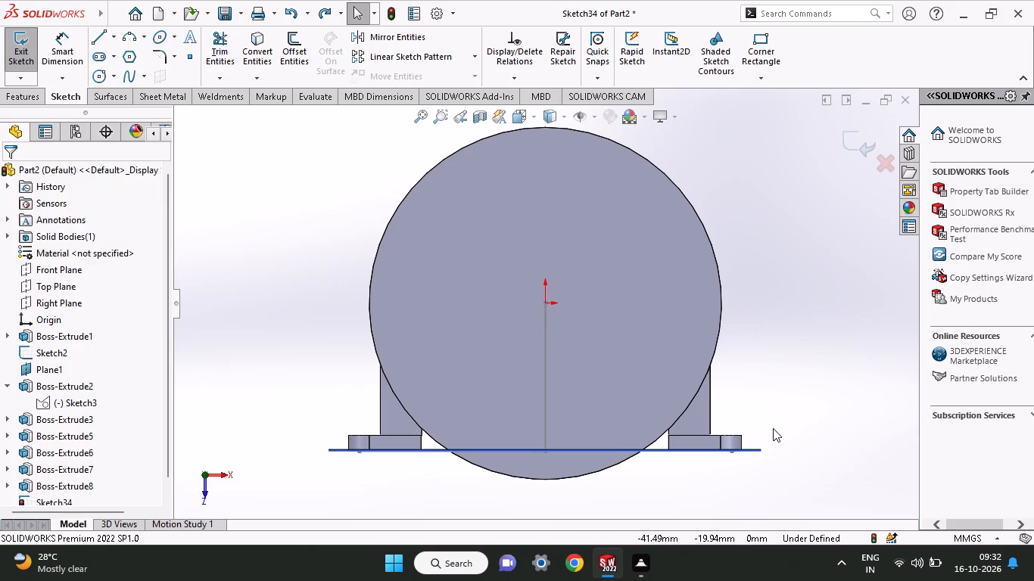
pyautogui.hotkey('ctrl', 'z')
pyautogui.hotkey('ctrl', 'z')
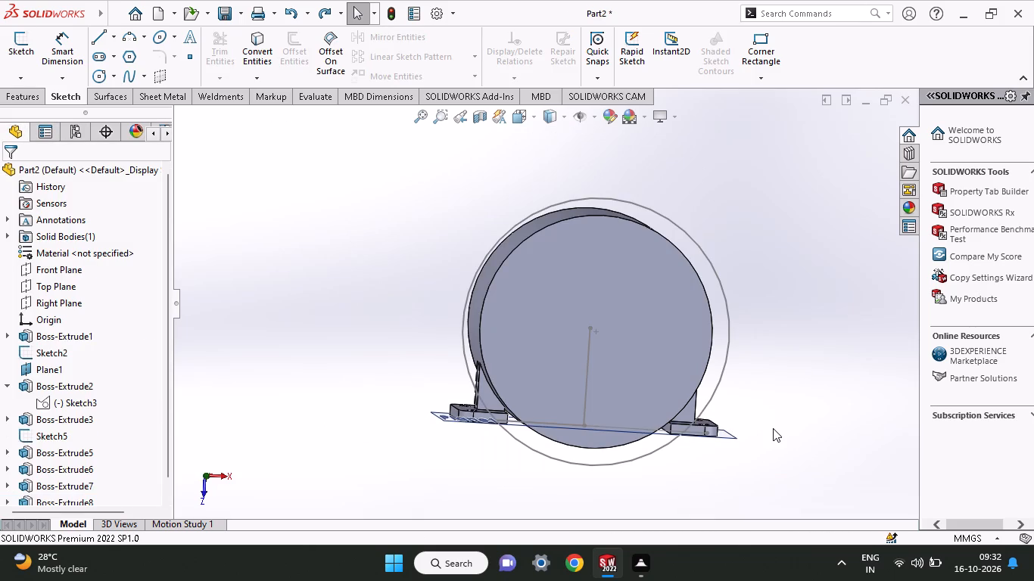
# Undo the earlier deletions to restore the bolt flange, bored body, outlet sketches, Sweep1, reference planes and outlet duct lofts.
pyautogui.hotkey('ctrl', 'z')
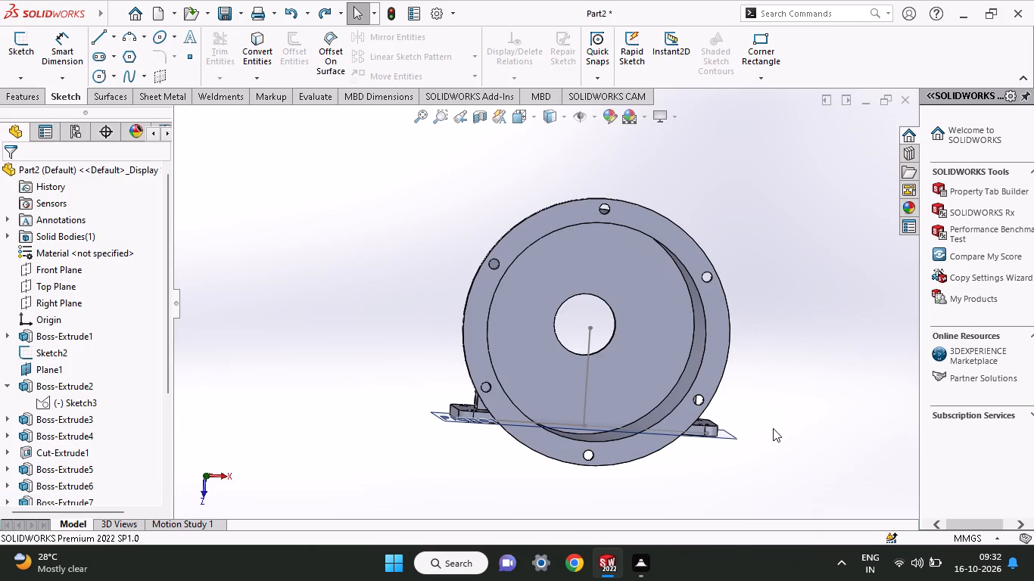
pyautogui.moveTo(773, 428); pyautogui.dragTo(687, 455, button='middle')
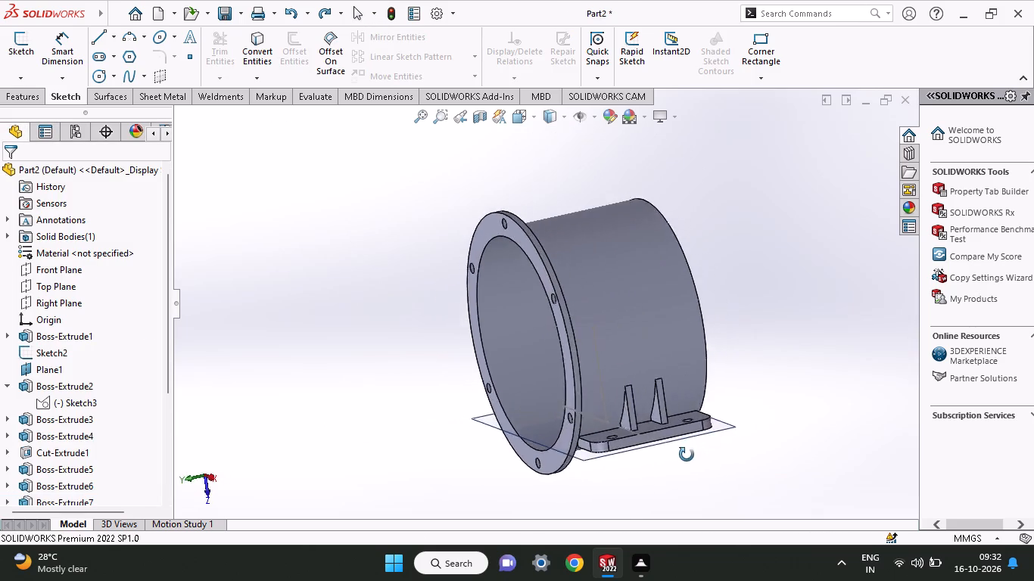
pyautogui.moveTo(687, 455); pyautogui.dragTo(649, 478, button='middle')
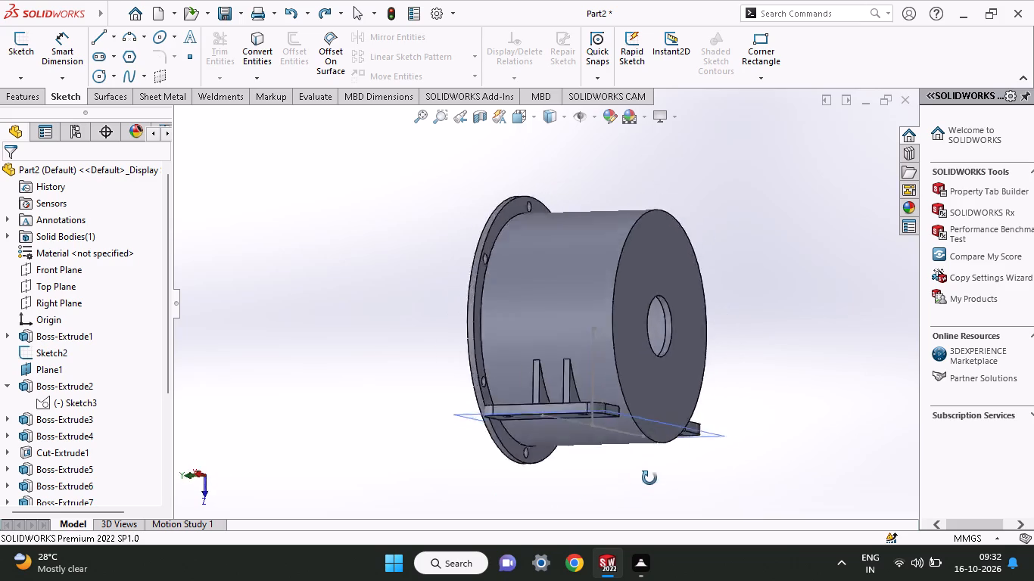
pyautogui.moveTo(649, 478); pyautogui.dragTo(757, 523, button='middle')
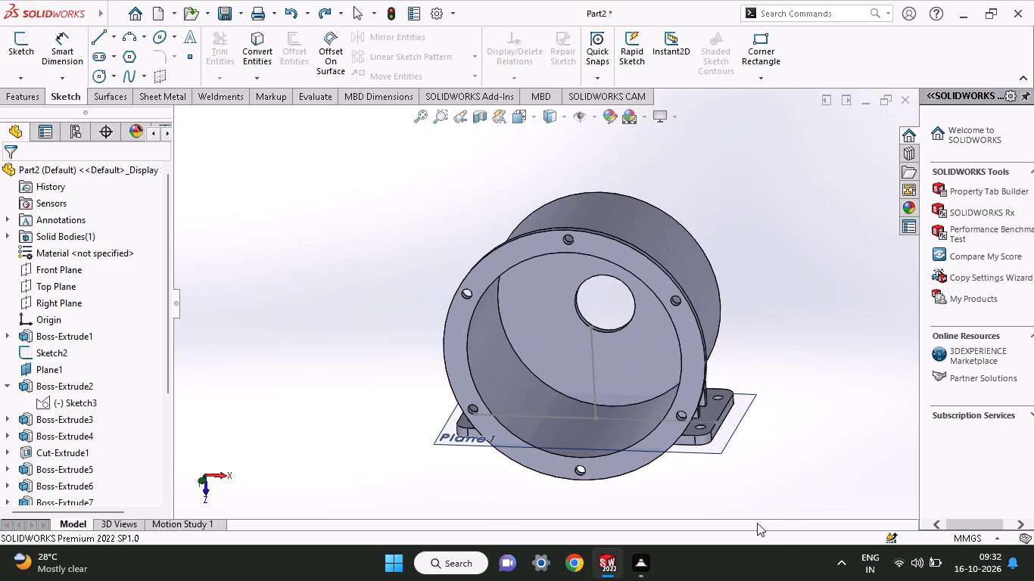
pyautogui.hotkey('ctrl', 'z')
pyautogui.hotkey('ctrl', 'z')
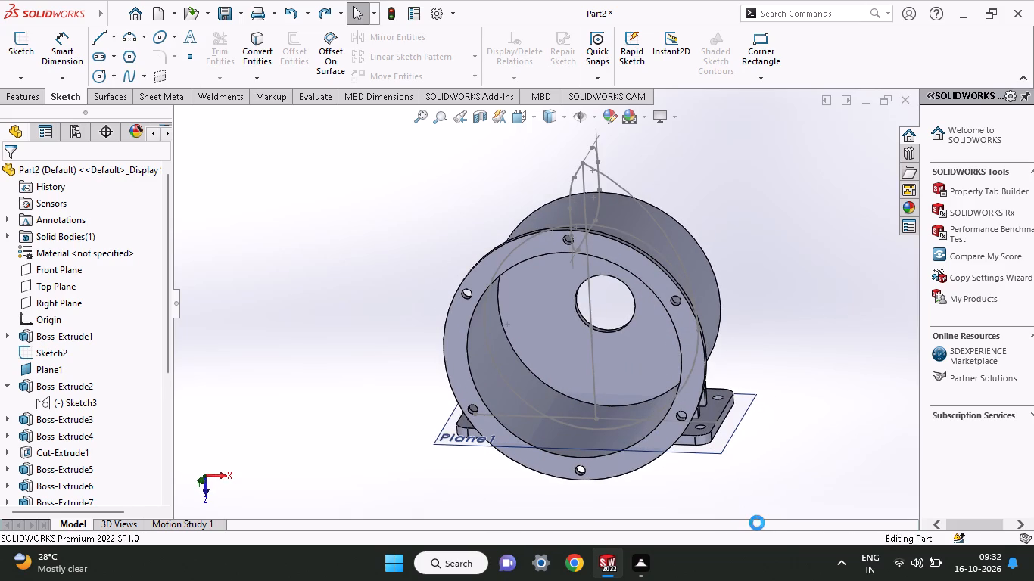
pyautogui.hotkey('ctrl', 'z')
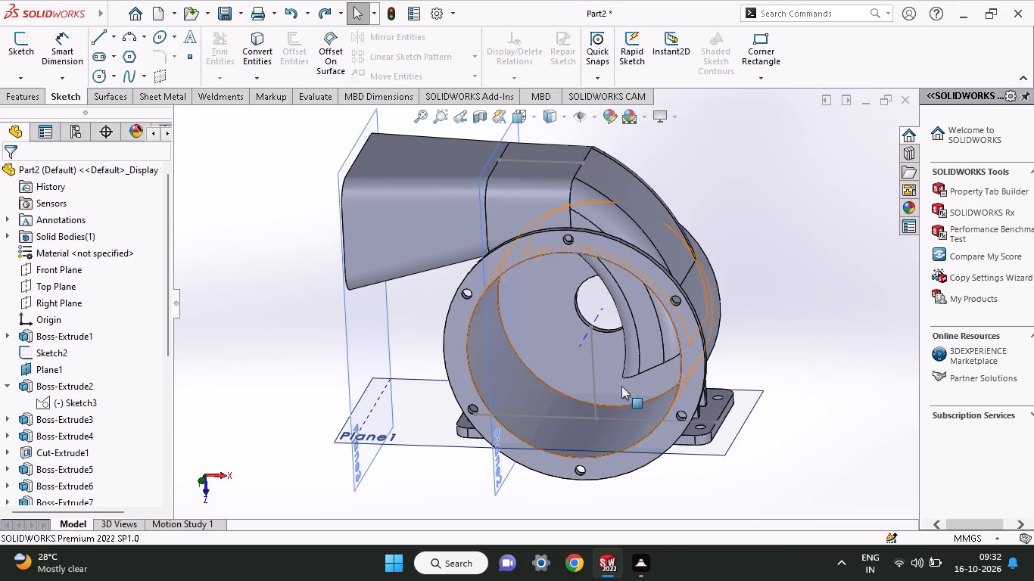
# Delete the curved Sweep1 feature of the outlet along with the duct lofts that depend on it.
pyautogui.moveTo(707, 363); pyautogui.dragTo(743, 288, button='middle')
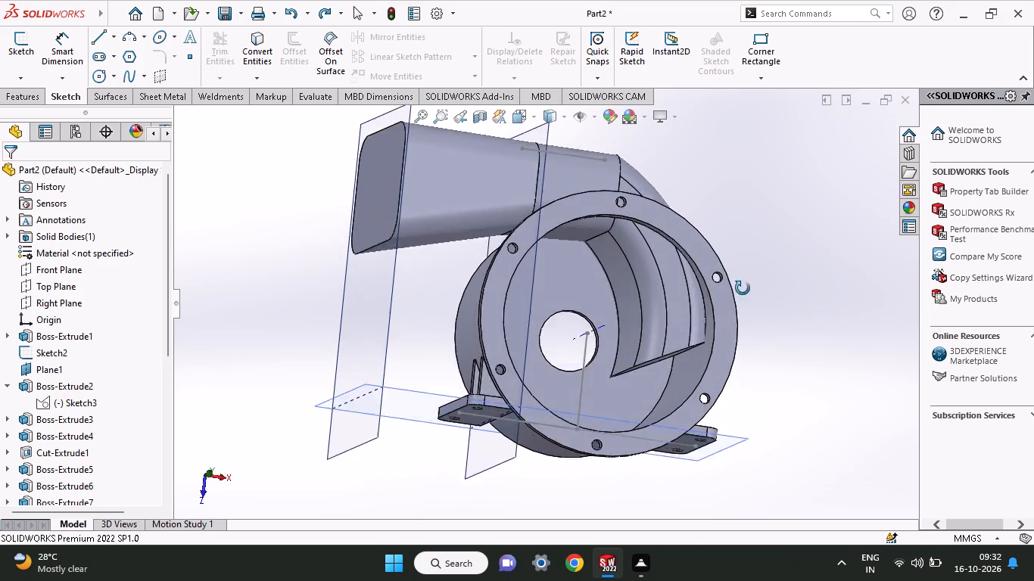
pyautogui.moveTo(743, 288); pyautogui.dragTo(677, 411, button='middle')
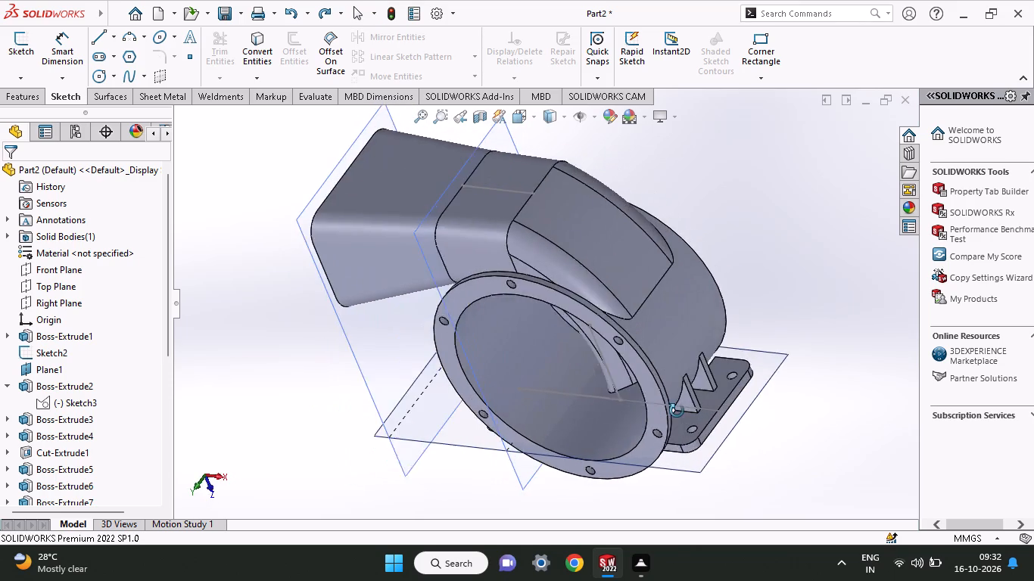
pyautogui.moveTo(677, 411); pyautogui.dragTo(711, 350, button='middle')
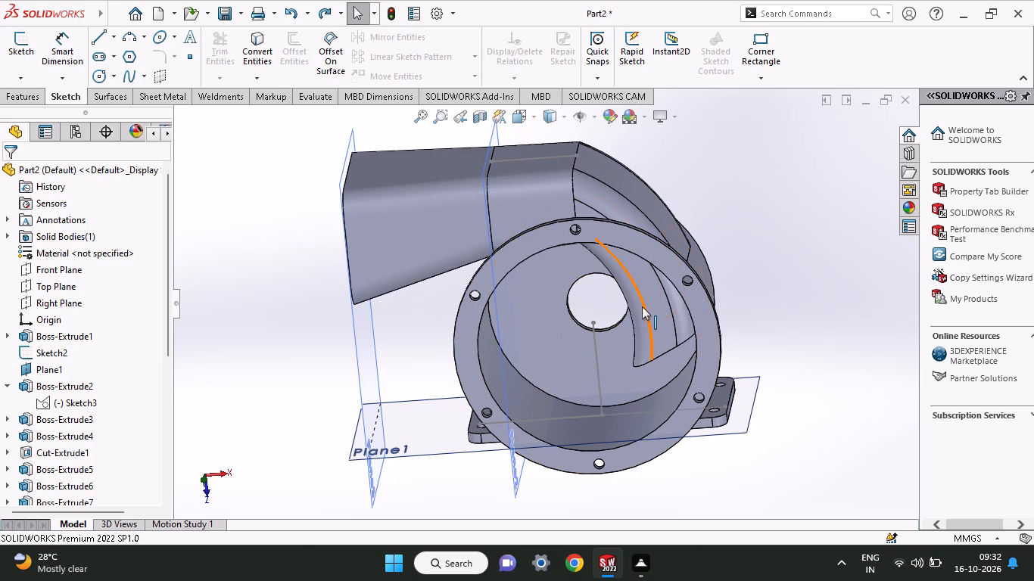
pyautogui.click(625, 193)
pyautogui.rightClick(625, 193)
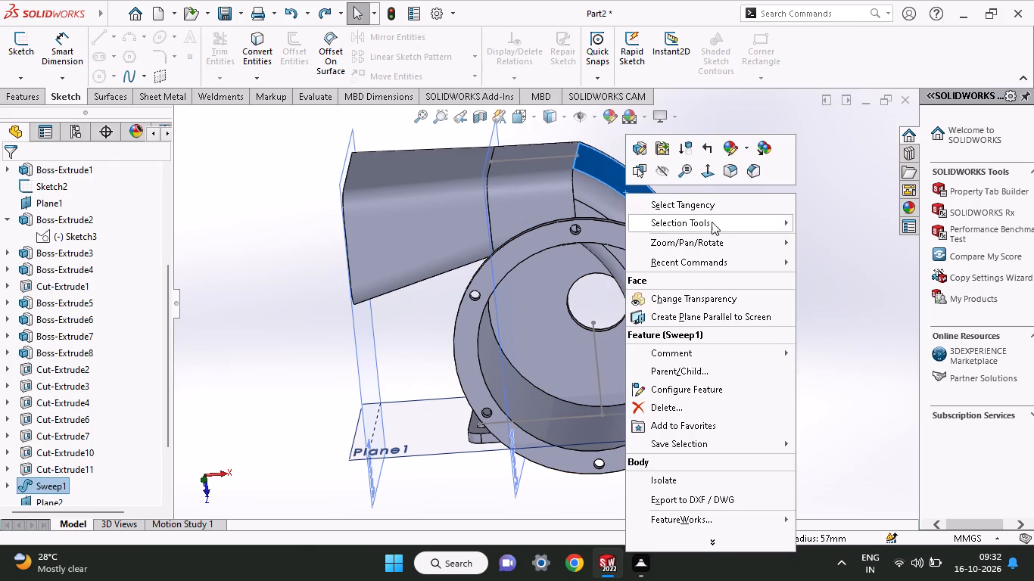
pyautogui.click(671, 405)
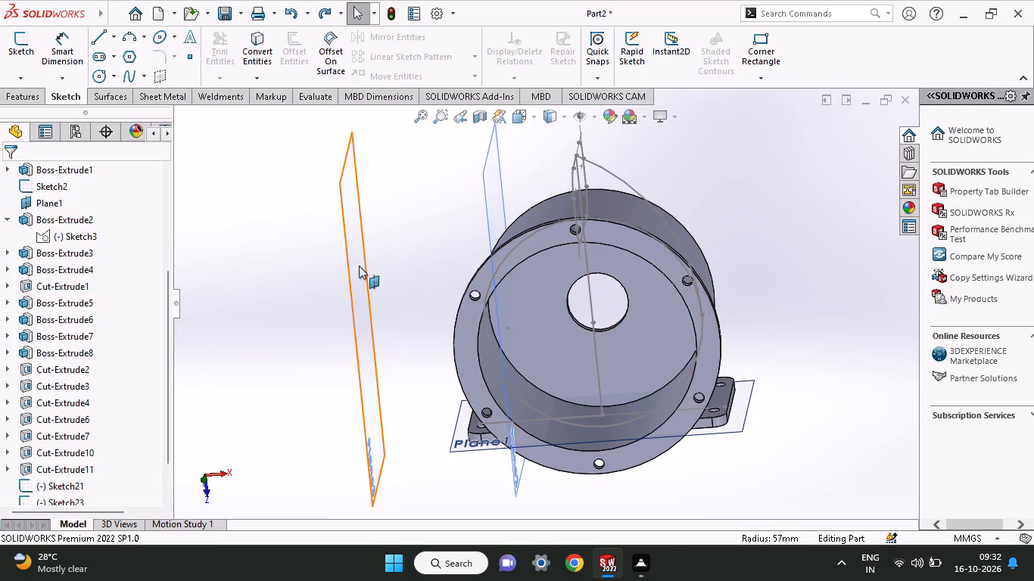
# Delete the leftover sweep path Sketch21 together with the profile Sketch23.
pyautogui.moveTo(388, 248); pyautogui.dragTo(404, 199, button='middle')
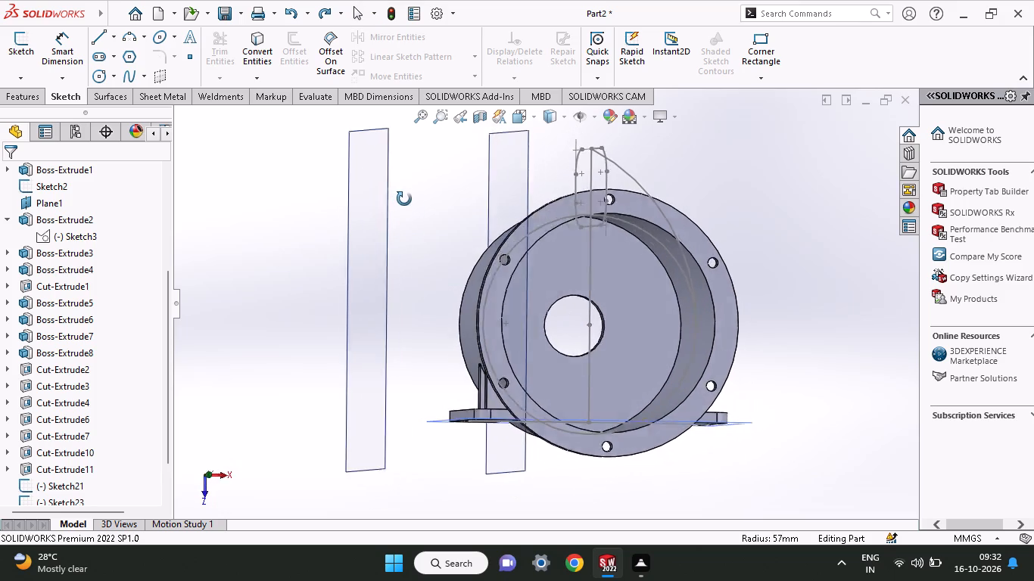
pyautogui.moveTo(404, 199); pyautogui.dragTo(372, 276, button='middle')
pyautogui.click(599, 178)
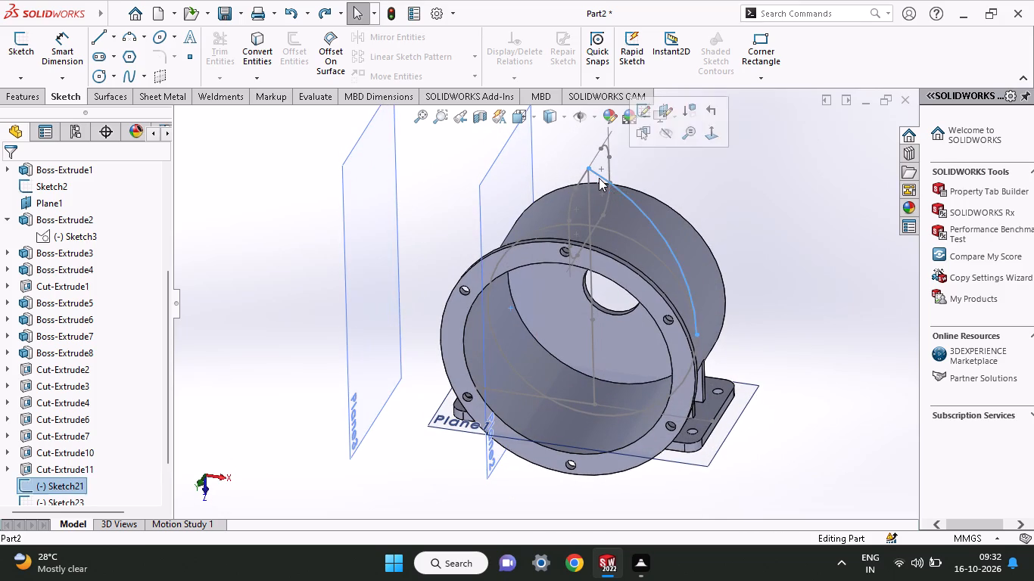
pyautogui.rightClick(600, 178)
pyautogui.click(658, 398)
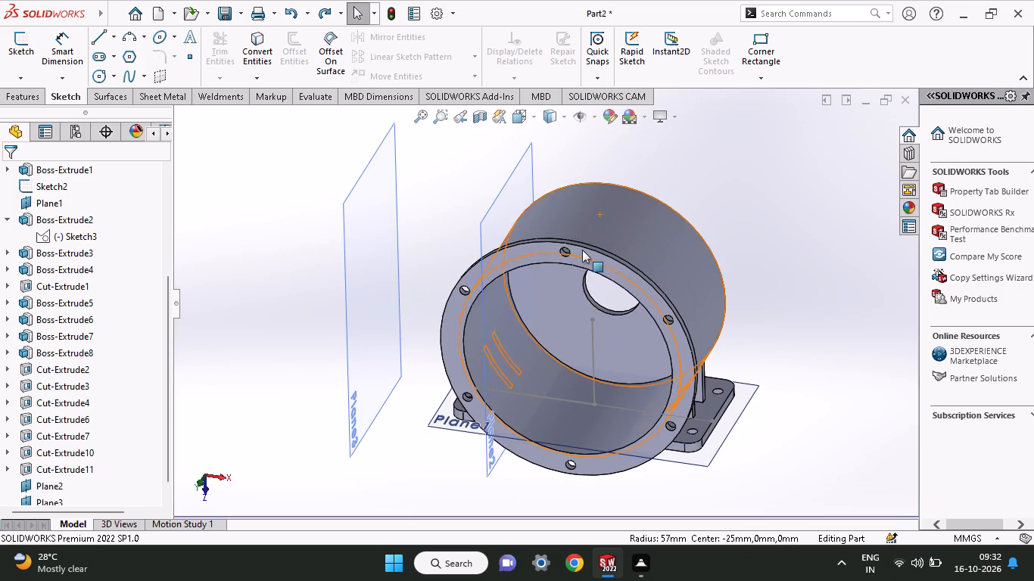
# Delete Sketch2, the vertical reference line from the body's centre, along with its dependent foot and cut features.
pyautogui.click(590, 340)
pyautogui.rightClick(590, 340)
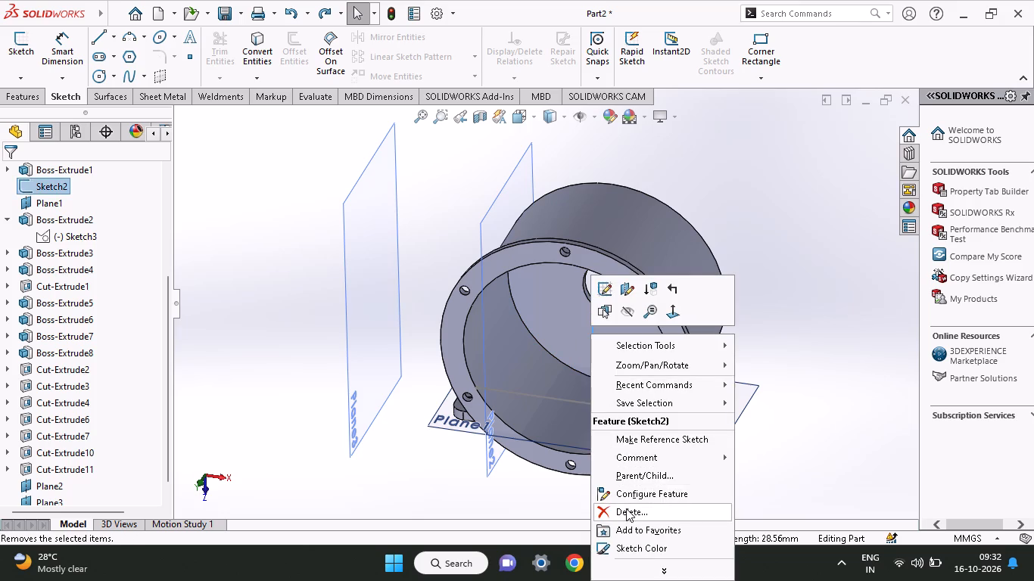
pyautogui.click(626, 508)
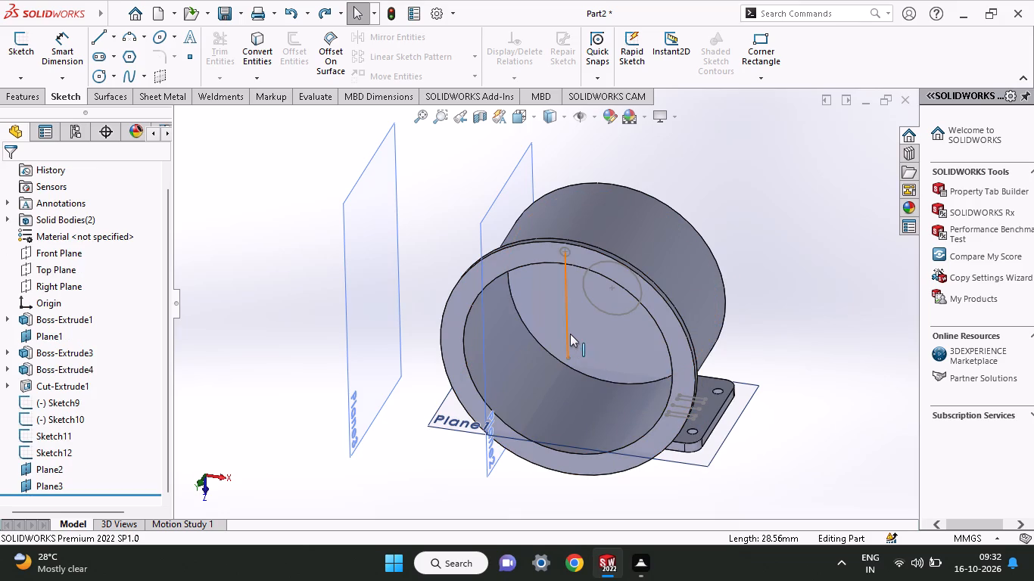
# Delete Sketch12, the leftover flange bolt-hole circle and its centre line.
pyautogui.click(568, 325)
pyautogui.rightClick(568, 325)
pyautogui.click(593, 508)
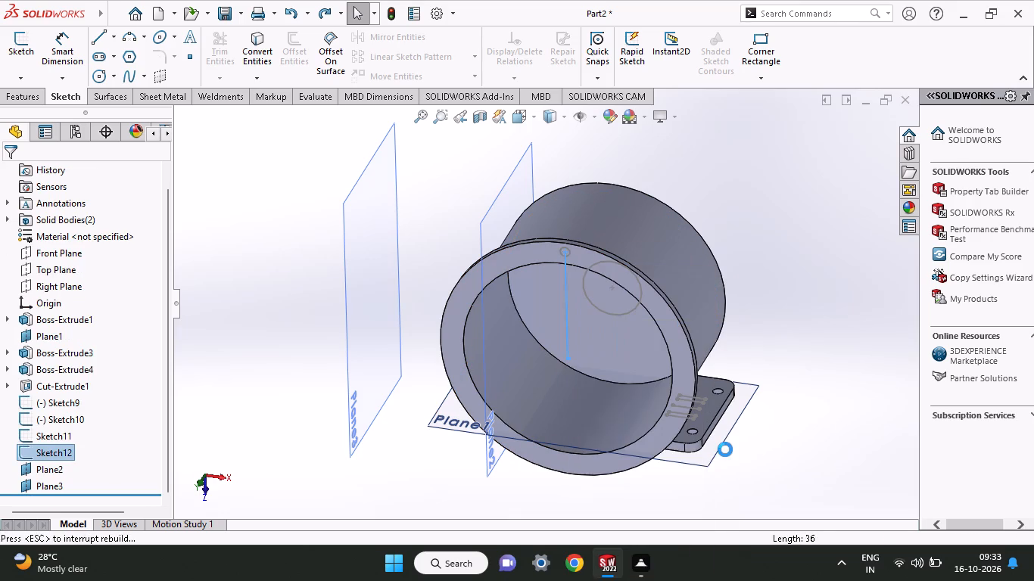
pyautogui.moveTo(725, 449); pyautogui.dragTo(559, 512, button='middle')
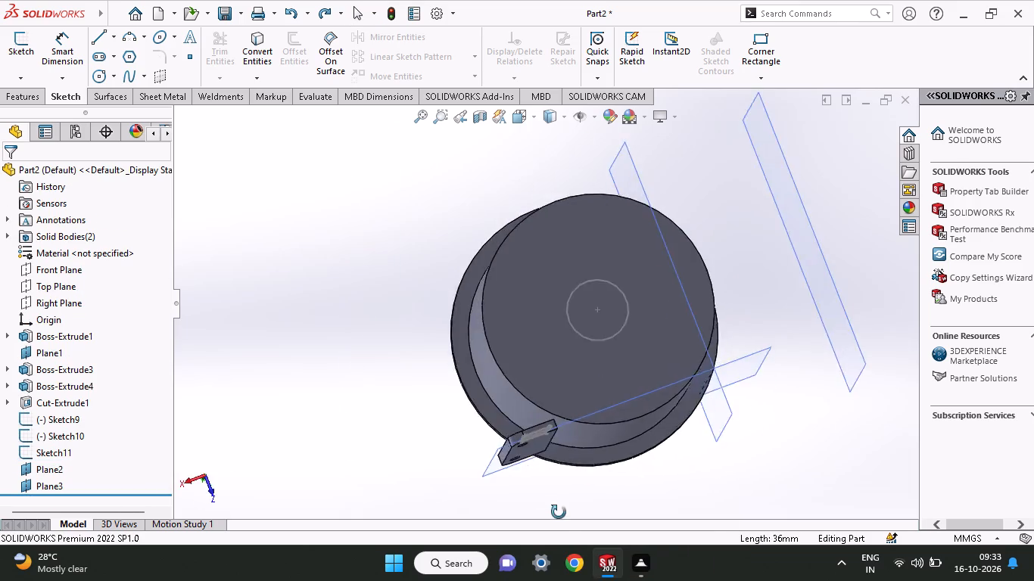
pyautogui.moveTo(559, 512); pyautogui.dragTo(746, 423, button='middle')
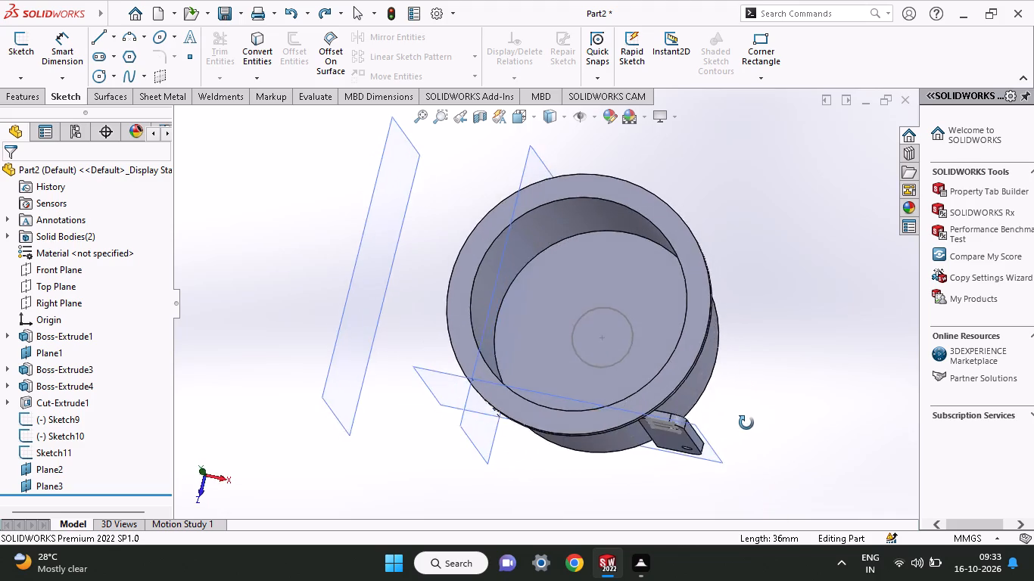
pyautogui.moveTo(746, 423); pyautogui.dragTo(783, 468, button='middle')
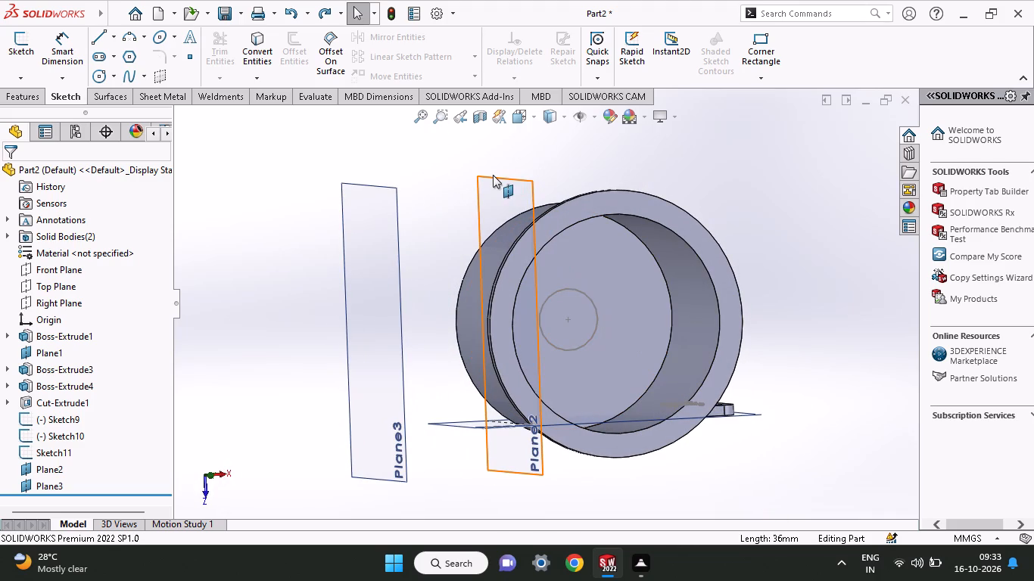
# Delete Plane2 together with the dependent Plane3.
pyautogui.click(494, 192)
pyautogui.rightClick(494, 192)
pyautogui.click(512, 350)
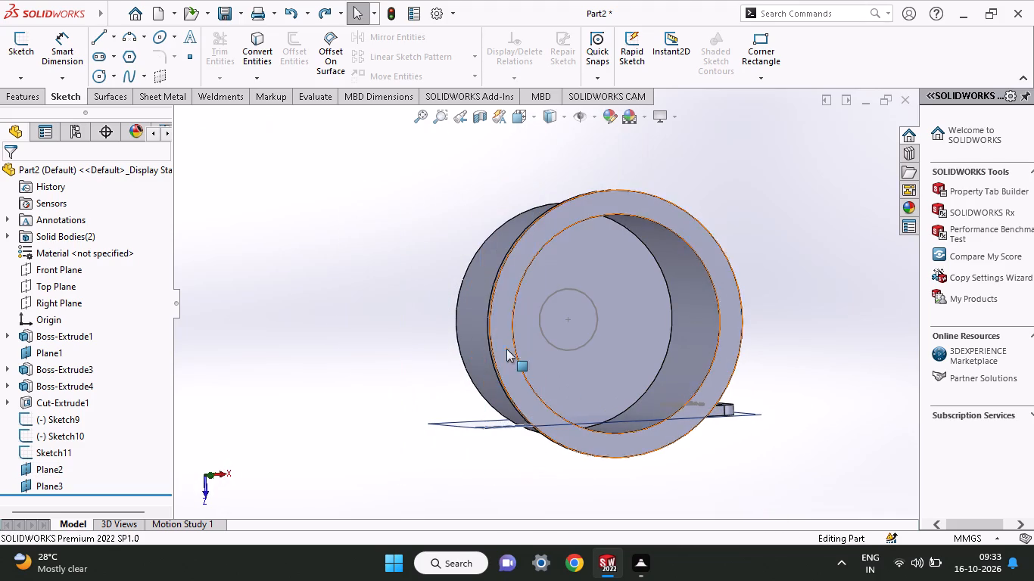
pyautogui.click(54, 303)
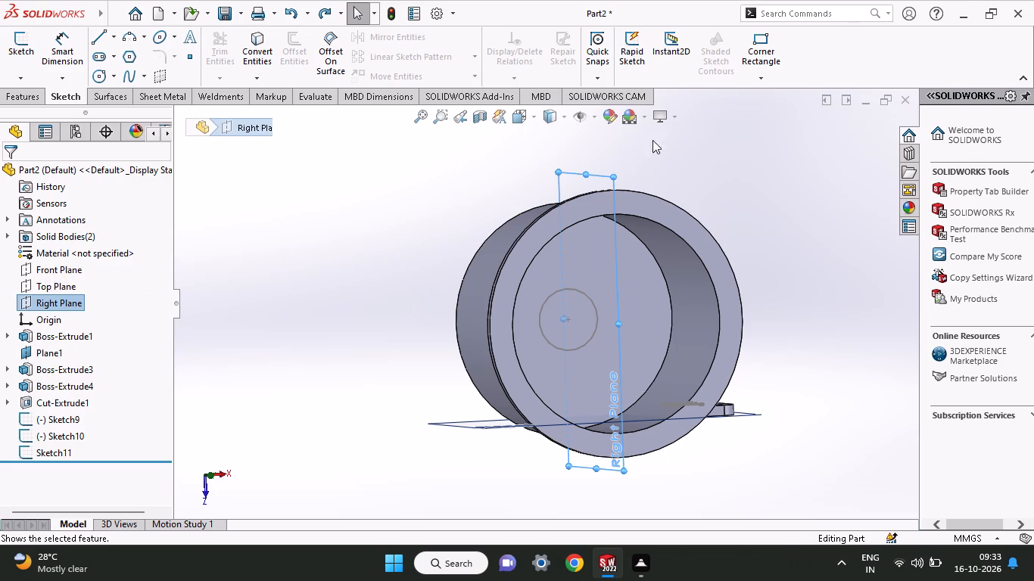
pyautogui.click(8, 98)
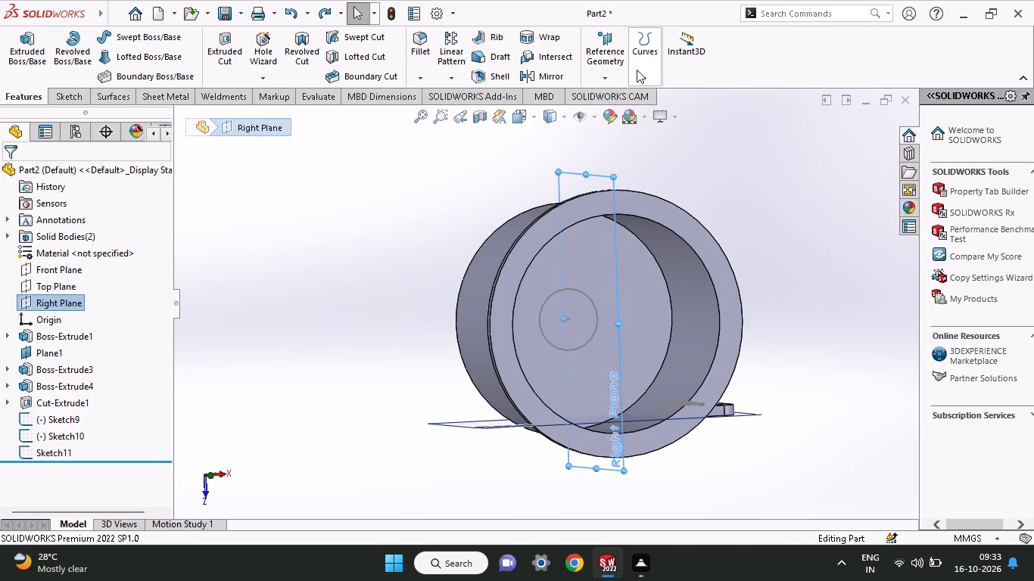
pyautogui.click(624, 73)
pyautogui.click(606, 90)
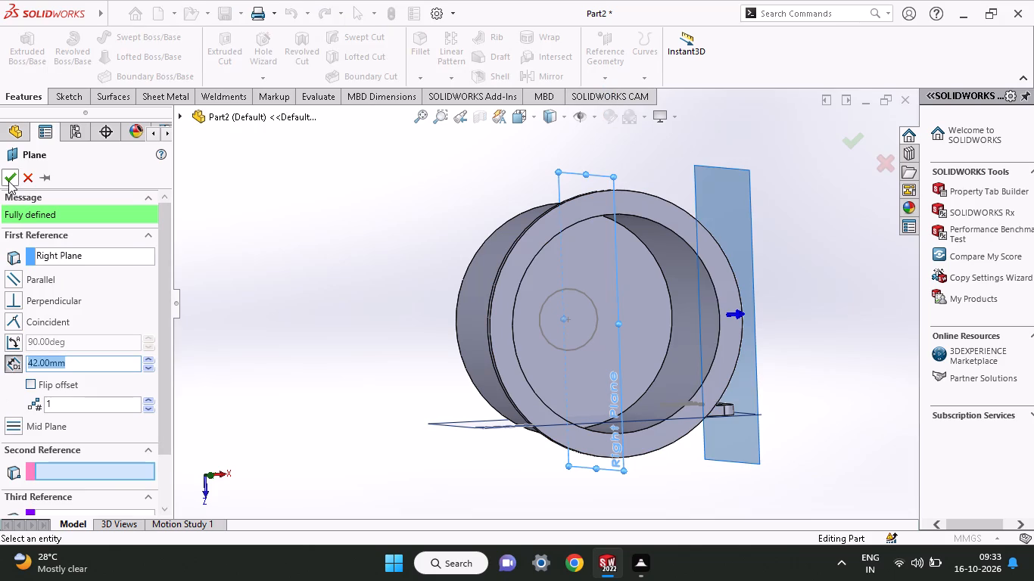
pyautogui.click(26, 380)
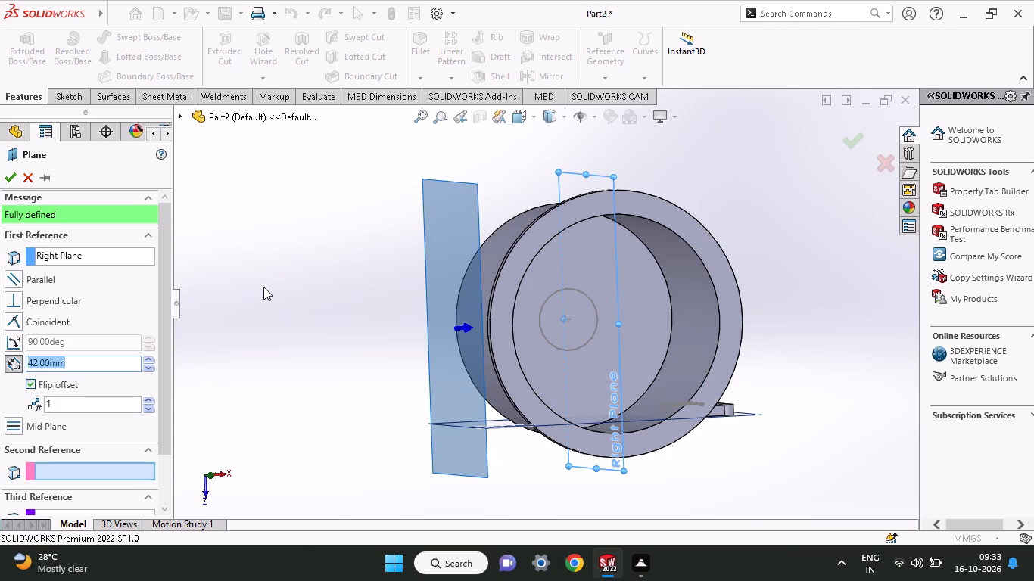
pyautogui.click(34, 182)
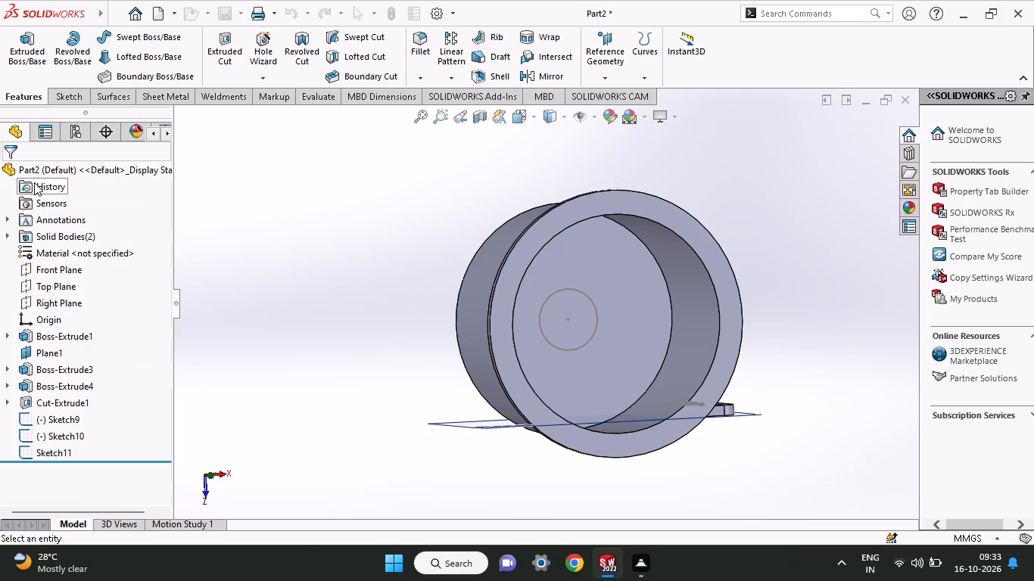
# Start a sketch on the Top Plane and draw a circle centred on the origin with a 68 mm diameter.
pyautogui.click(42, 290)
pyautogui.click(62, 271)
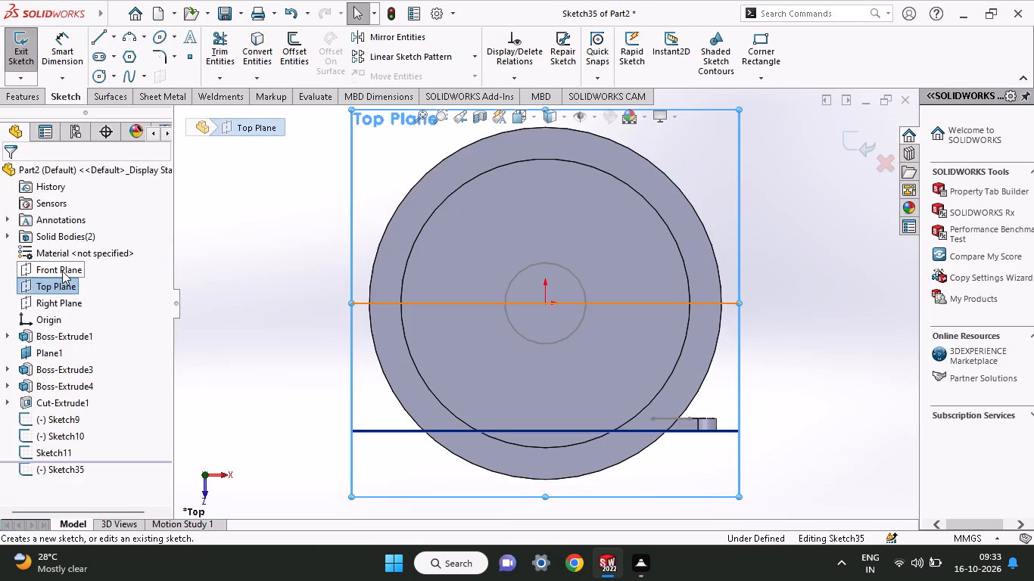
pyautogui.click(107, 78)
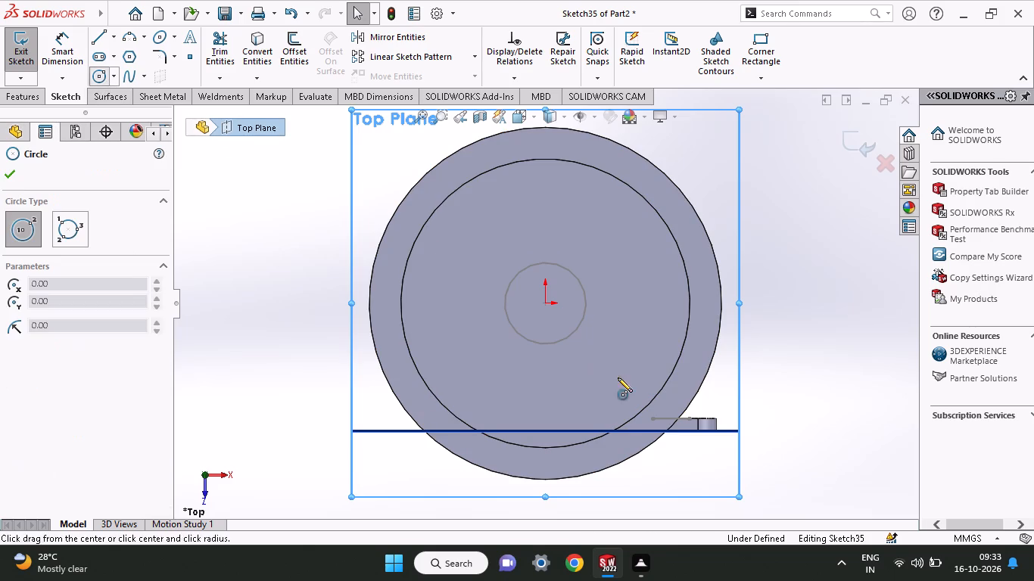
pyautogui.click(543, 300)
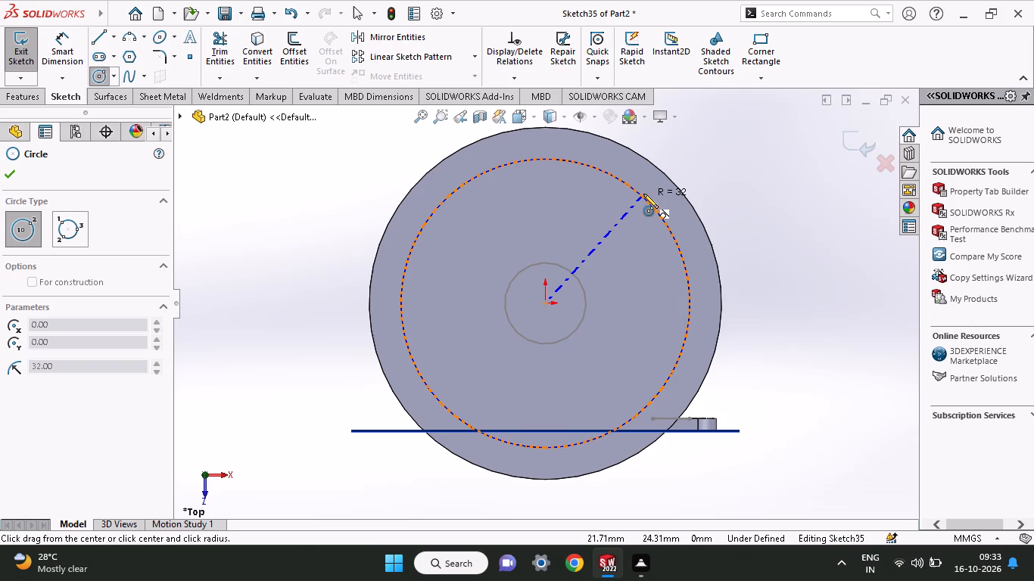
pyautogui.click(651, 193)
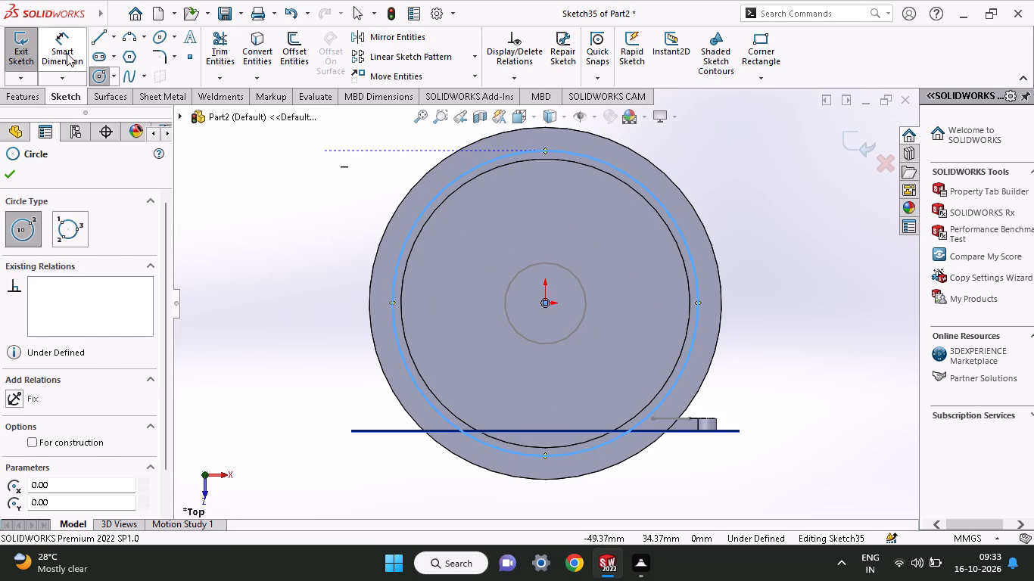
pyautogui.click(67, 53)
pyautogui.click(414, 221)
pyautogui.click(322, 220)
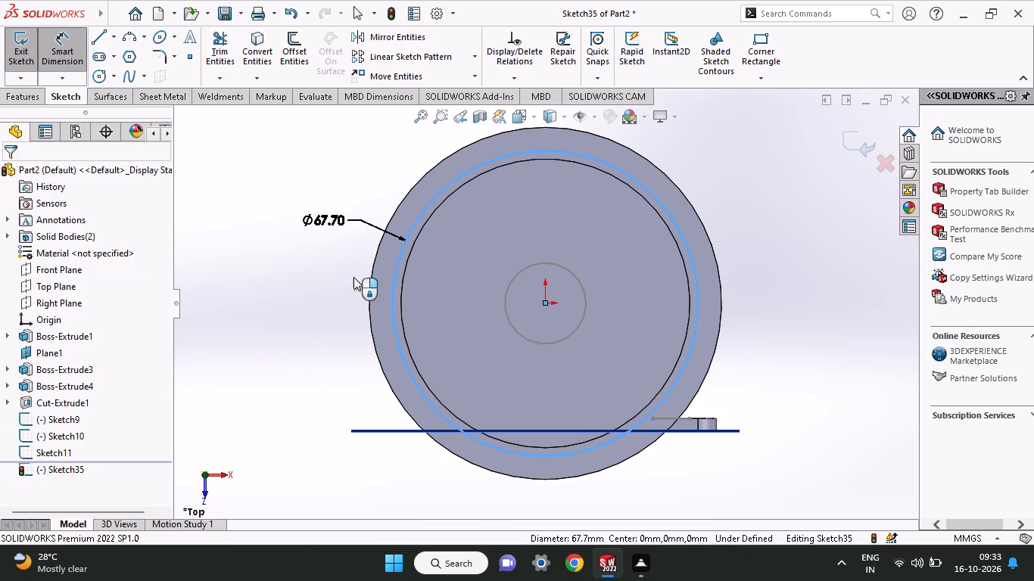
pyautogui.write('68')
pyautogui.press('Return')
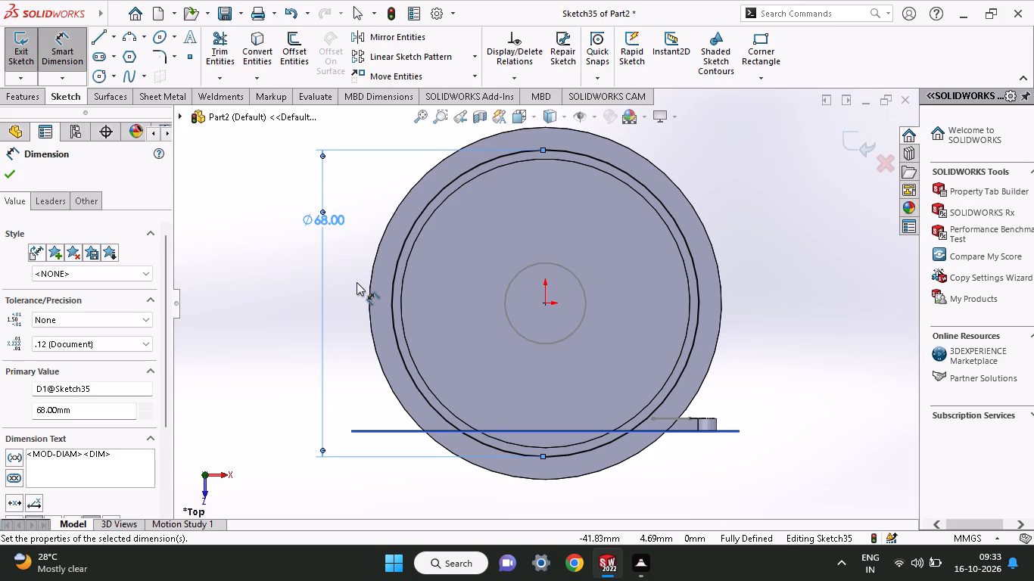
# Draw a second circle centred horizontally level with the origin on its negative X side and set its diameter to 114 mm.
pyautogui.keyDown('ctrl'); pyautogui.scroll(3, 357, 282); pyautogui.keyUp('ctrl')
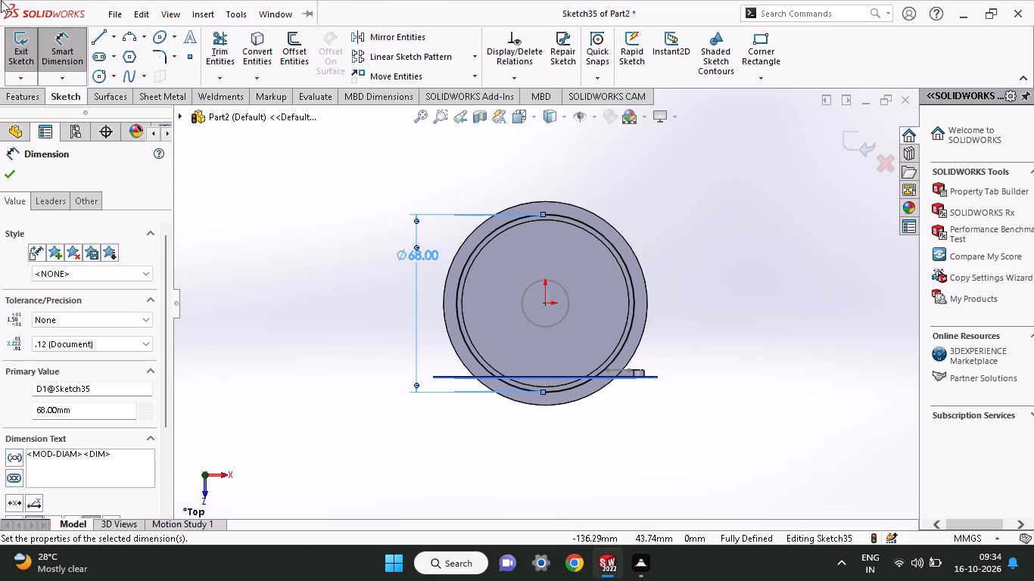
pyautogui.click(103, 73)
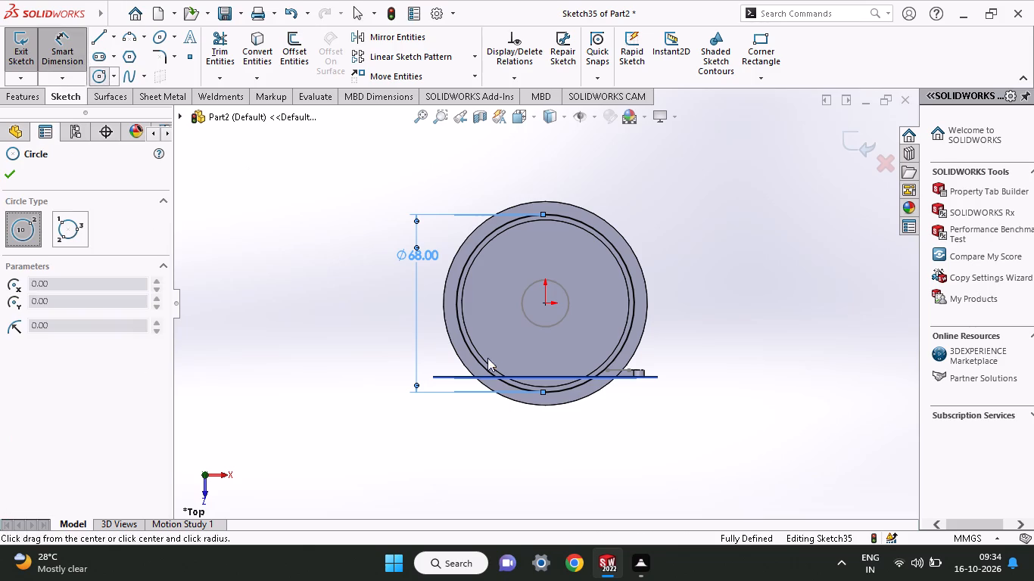
pyautogui.click(497, 303)
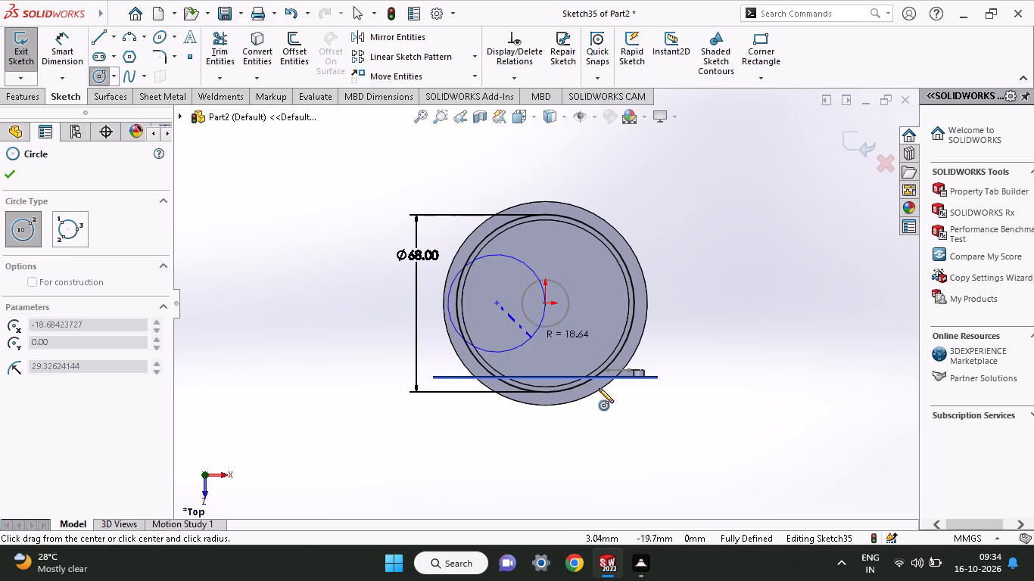
pyautogui.click(633, 407)
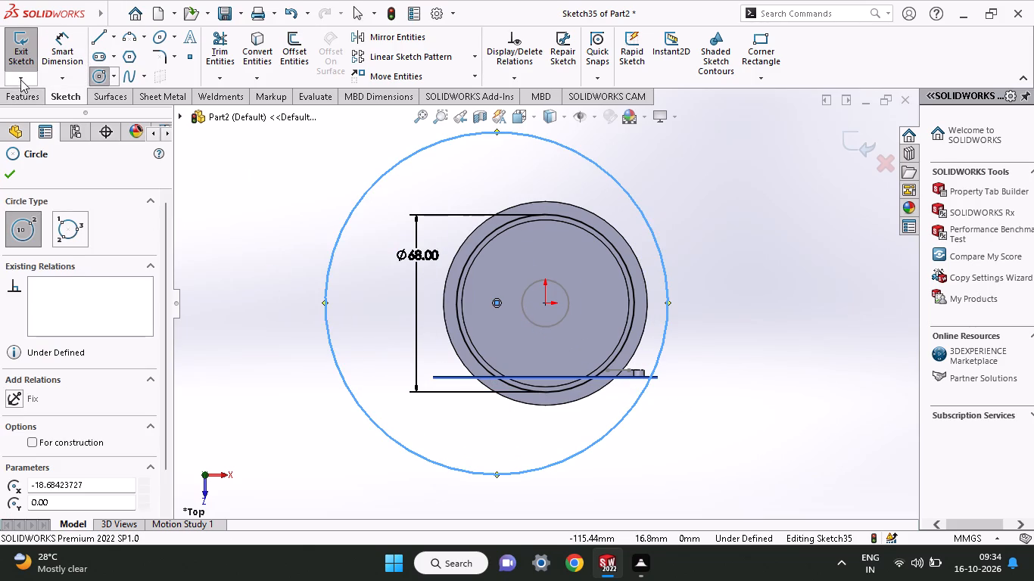
pyautogui.click(52, 47)
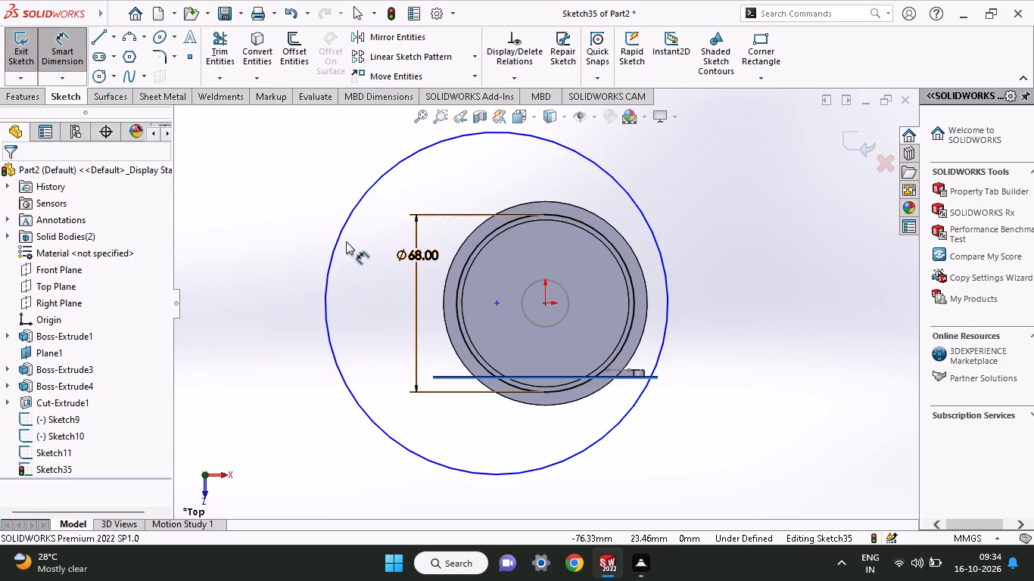
pyautogui.click(338, 233)
pyautogui.click(228, 225)
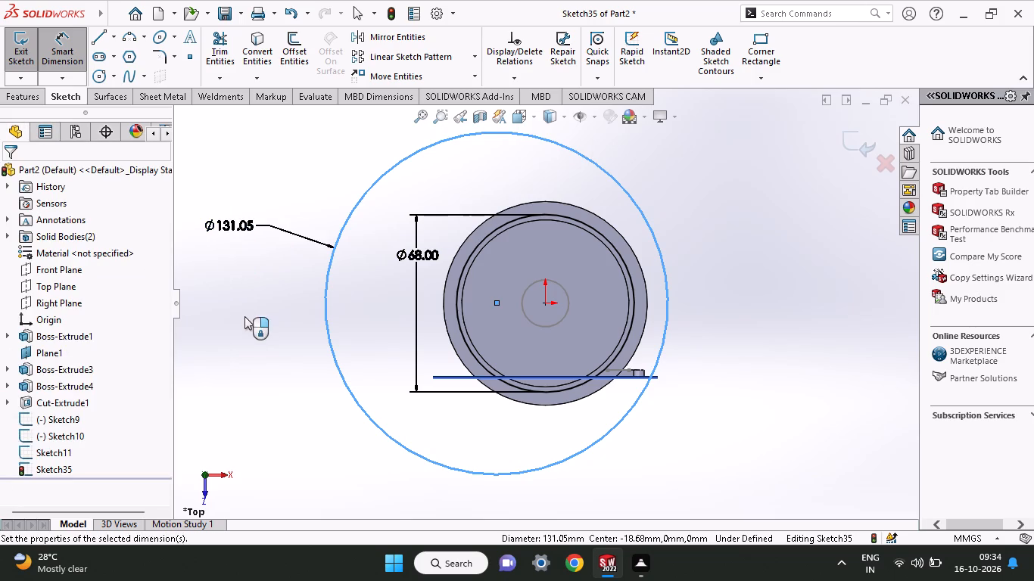
pyautogui.write('57')
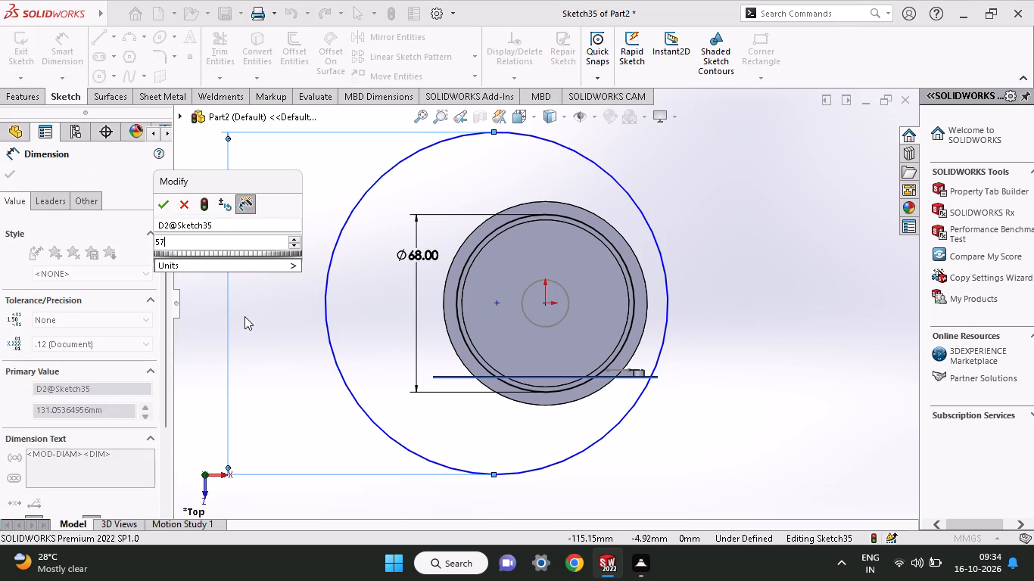
pyautogui.write('+57')
pyautogui.press('Return')
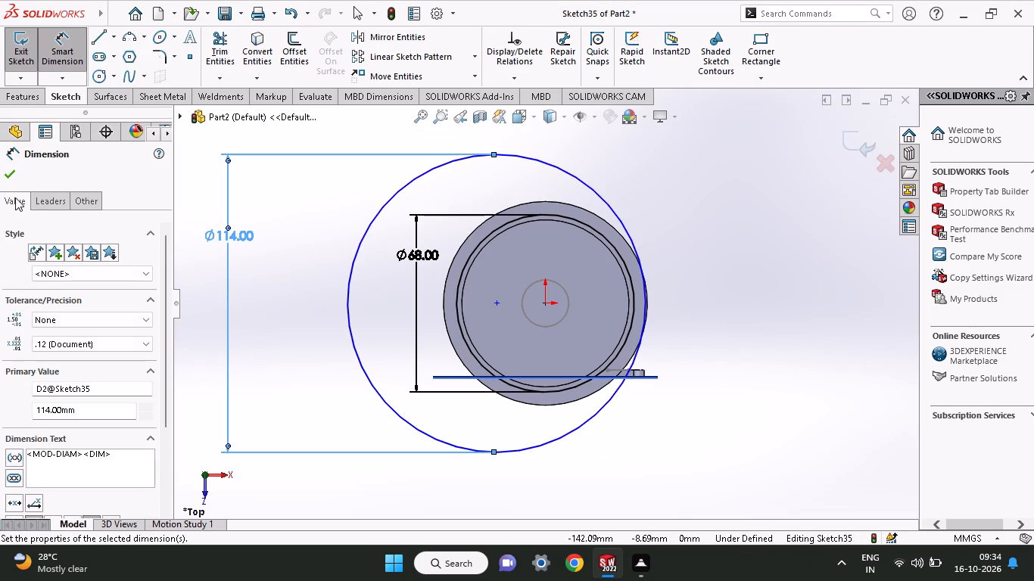
pyautogui.click(13, 175)
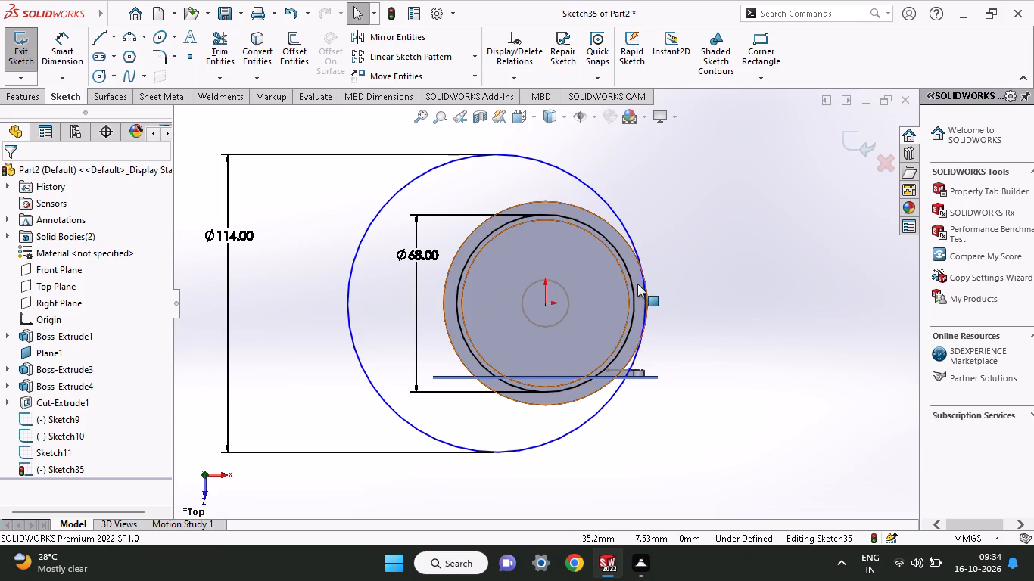
# Make the 68 mm and 114 mm circles tangent to each other.
pyautogui.click(628, 287)
pyautogui.click(670, 296)
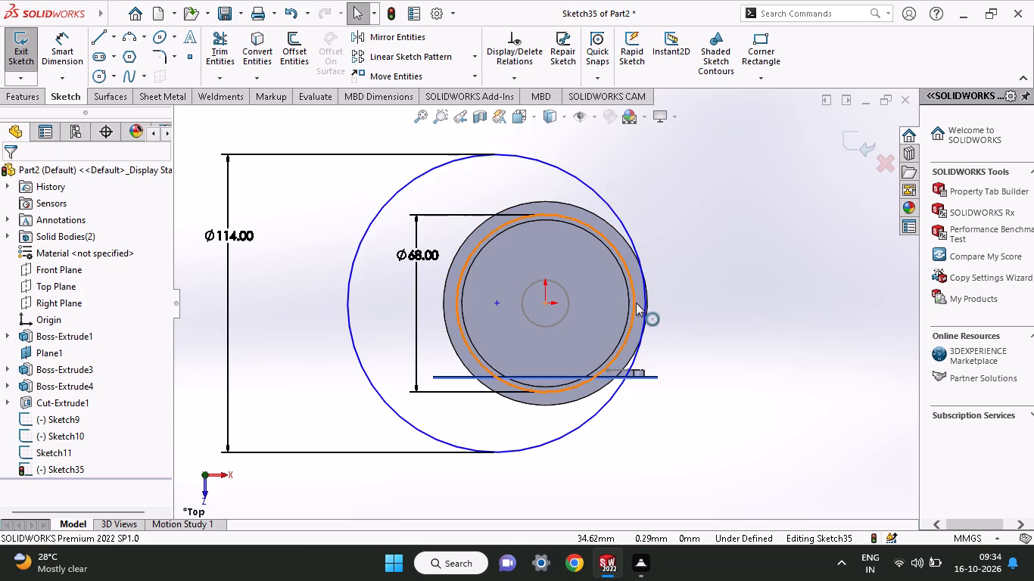
pyautogui.click(636, 303)
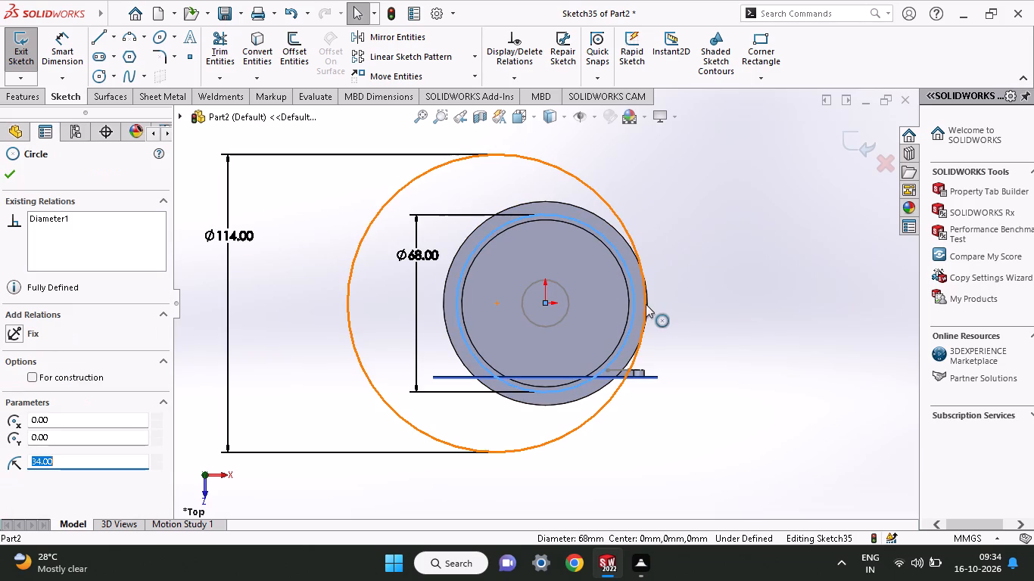
pyautogui.keyDown('shift'); pyautogui.click(646, 304); pyautogui.keyUp('shift')
pyautogui.click(37, 432)
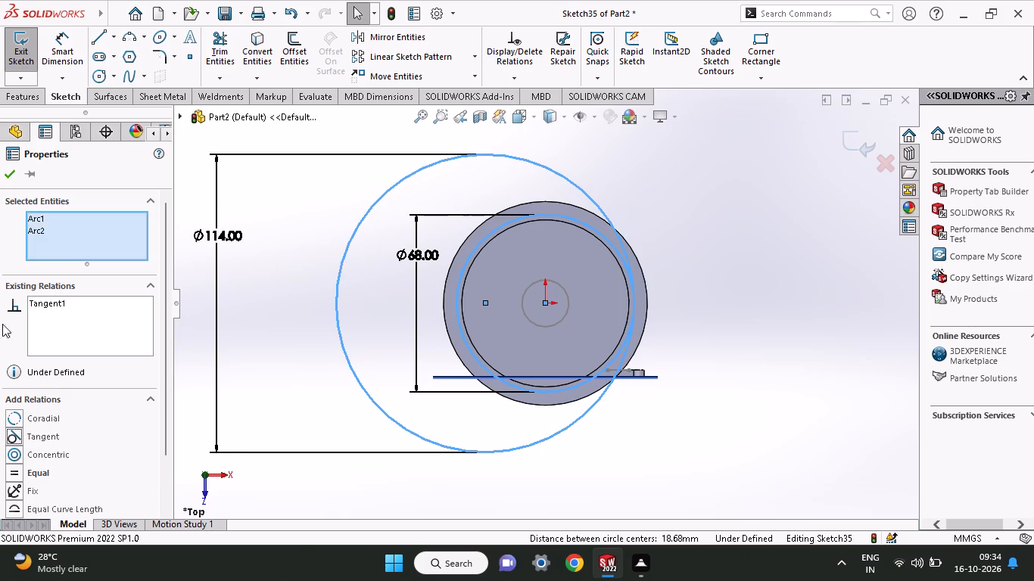
pyautogui.click(11, 177)
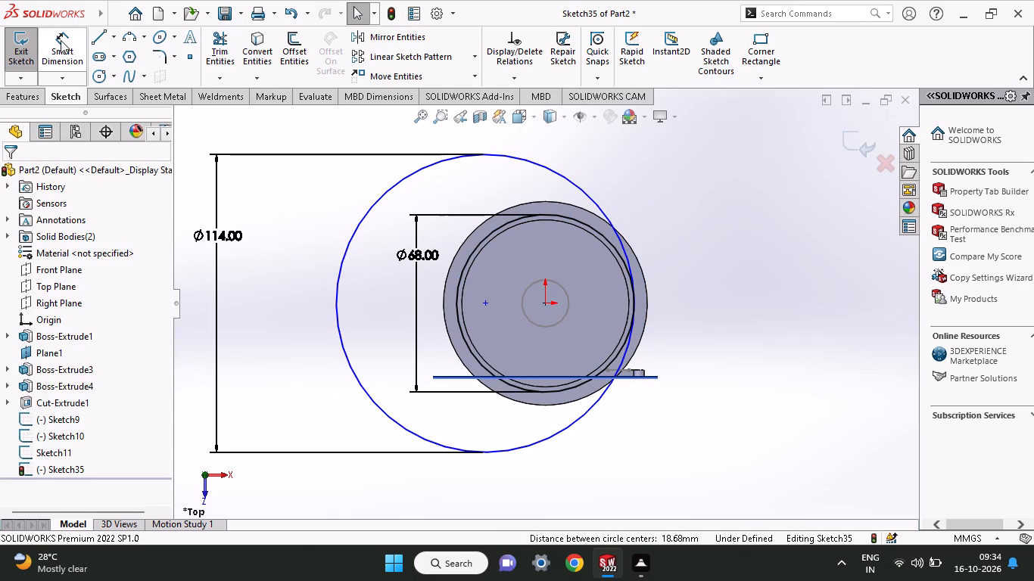
# Draw a corner rectangle from the origin up and outward, reaching past the tangent side of the 114 mm circle.
pyautogui.click(763, 45)
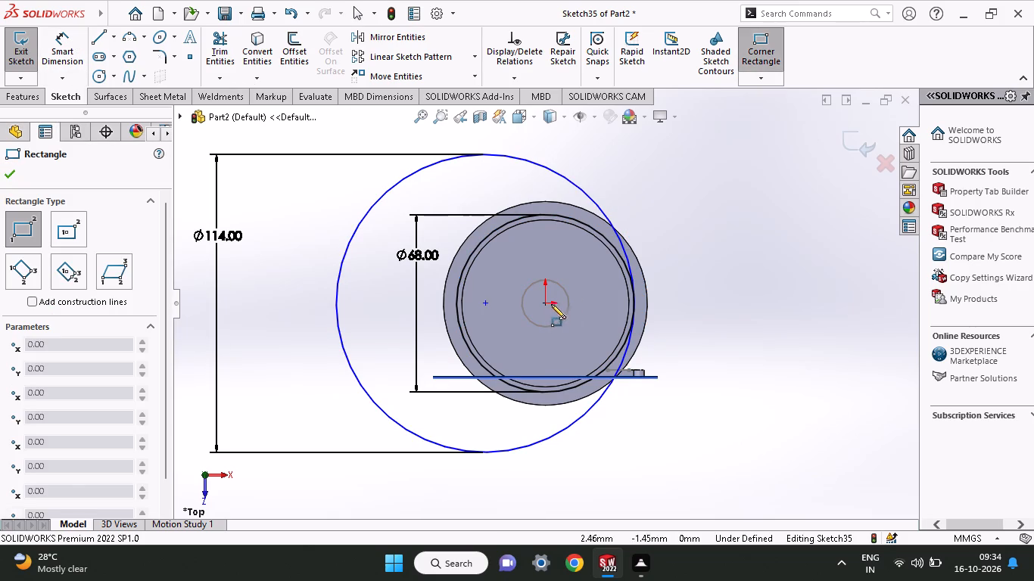
pyautogui.click(545, 300)
pyautogui.click(652, 157)
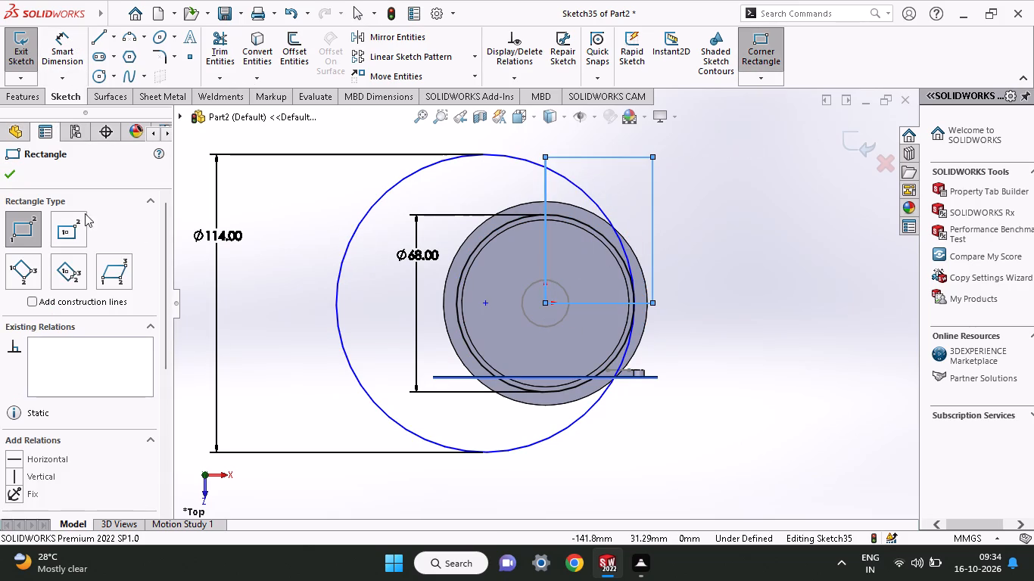
pyautogui.click(5, 172)
# Trim the rectangle and the 114 mm circle, keeping only the two lines from the origin and the arc joining their ends.
pyautogui.click(228, 51)
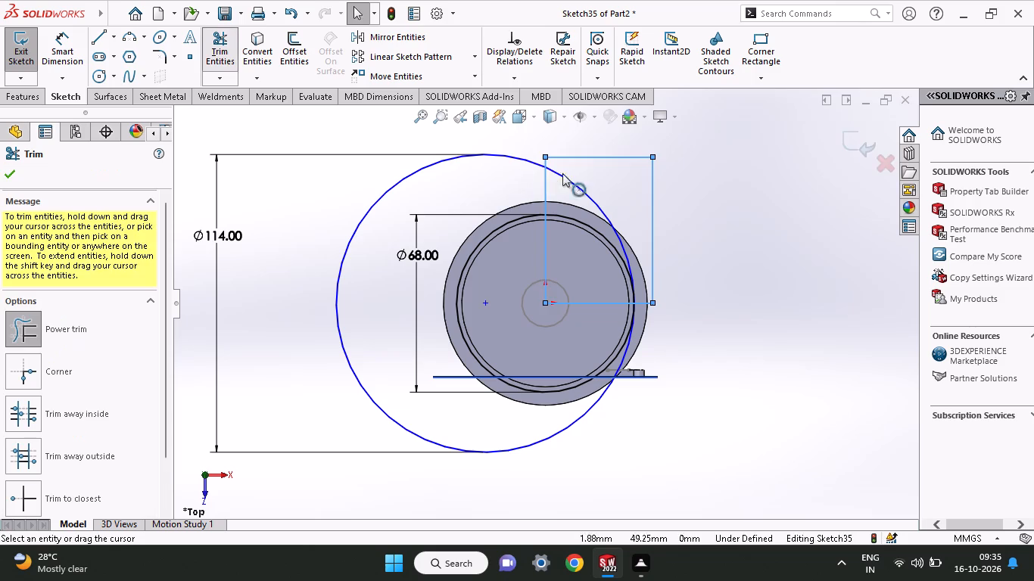
pyautogui.moveTo(594, 149); pyautogui.dragTo(698, 251)
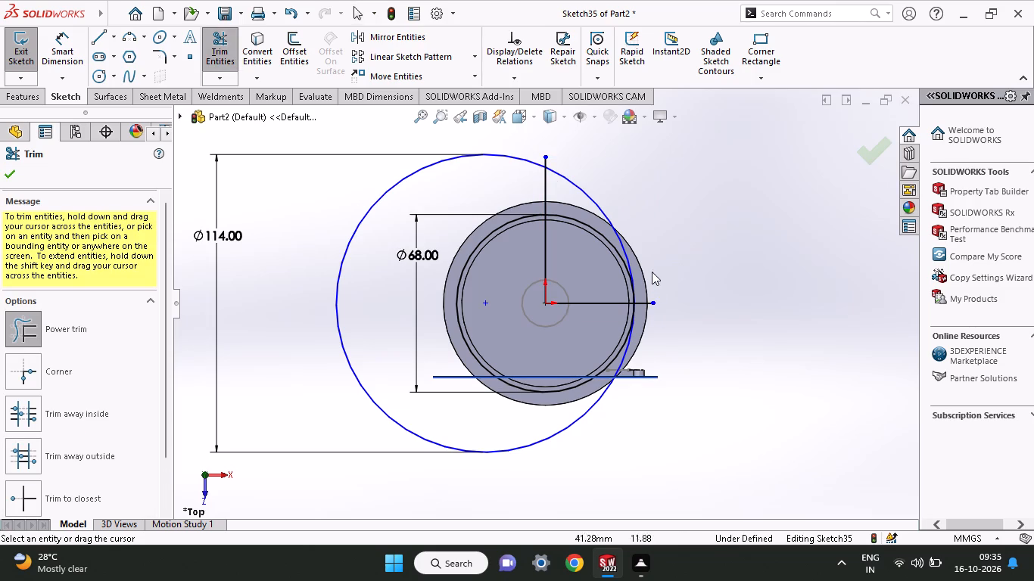
pyautogui.moveTo(651, 272); pyautogui.dragTo(649, 320)
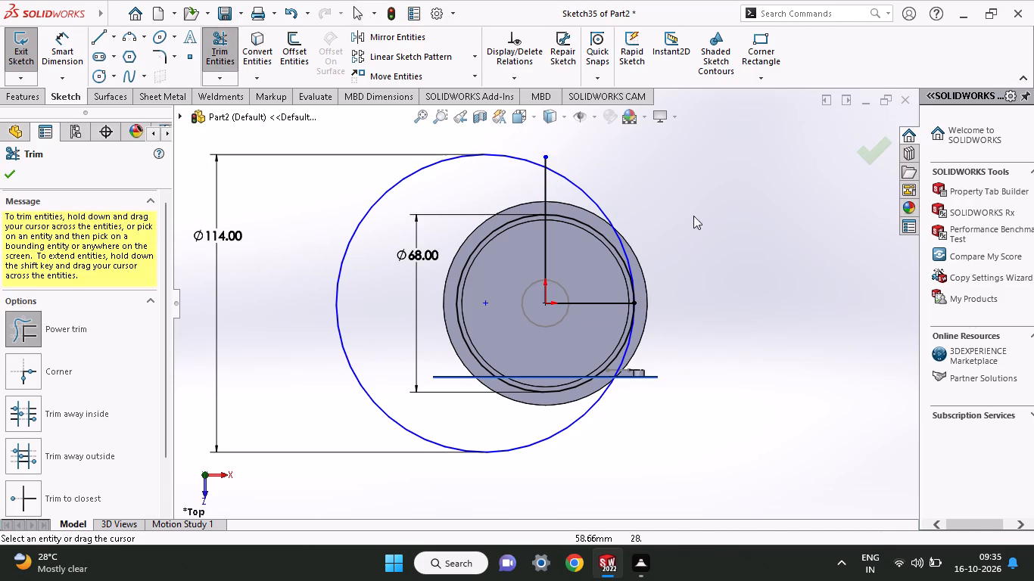
pyautogui.moveTo(575, 167); pyautogui.dragTo(547, 166)
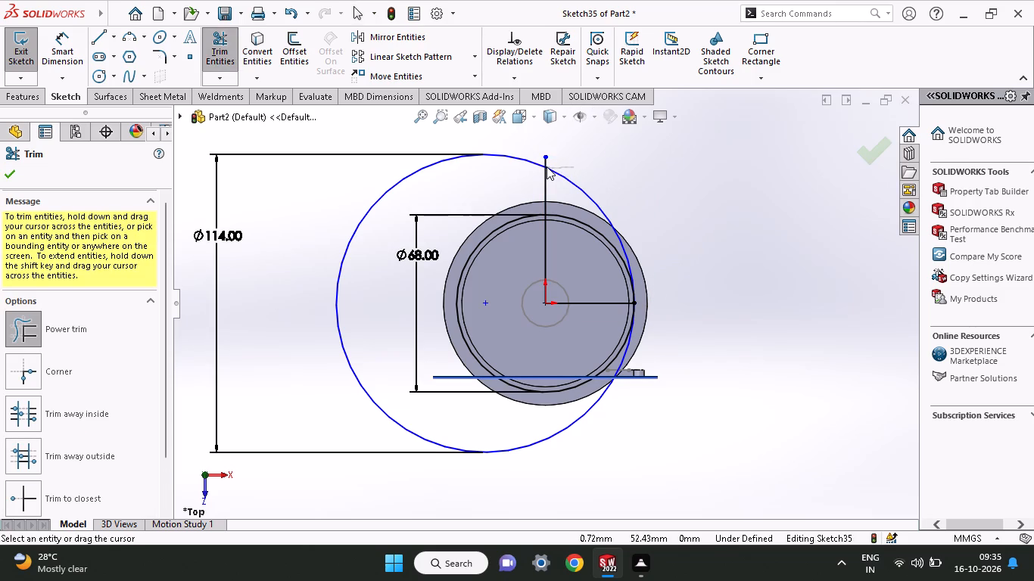
pyautogui.moveTo(547, 166); pyautogui.dragTo(565, 159)
pyautogui.moveTo(509, 146); pyautogui.dragTo(512, 160)
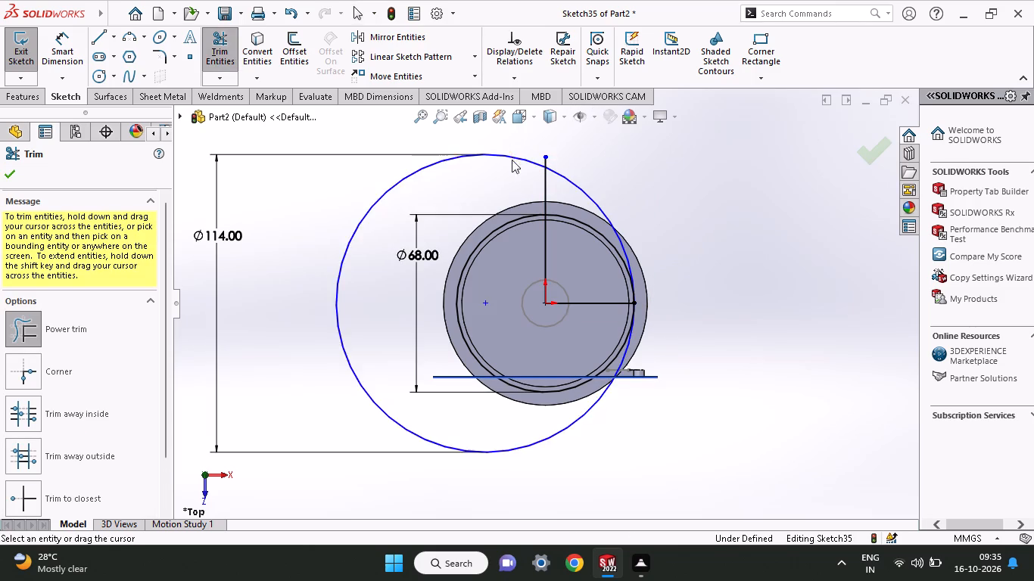
pyautogui.moveTo(512, 160); pyautogui.dragTo(513, 187)
pyautogui.moveTo(525, 163); pyautogui.dragTo(566, 163)
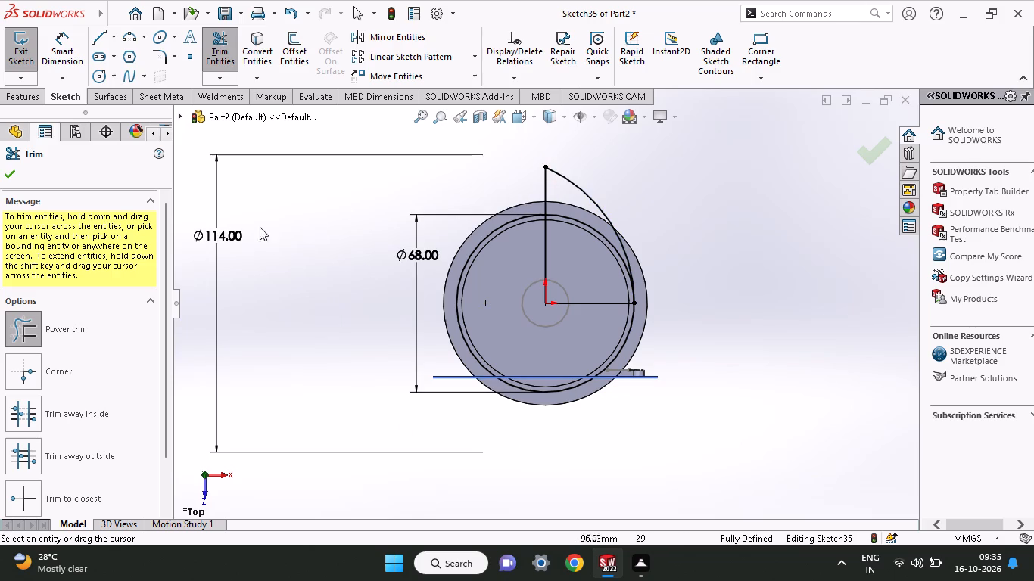
pyautogui.click(9, 167)
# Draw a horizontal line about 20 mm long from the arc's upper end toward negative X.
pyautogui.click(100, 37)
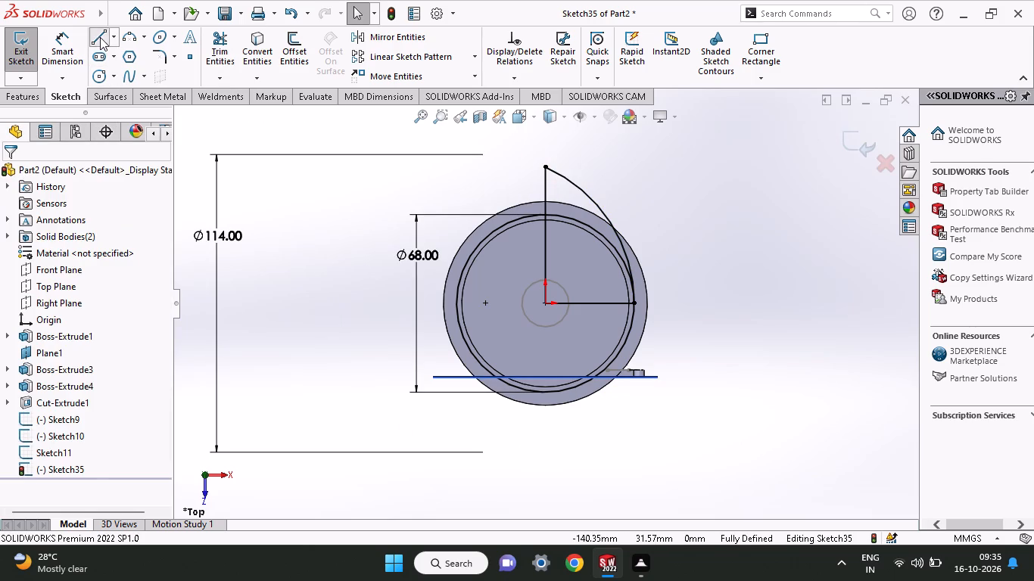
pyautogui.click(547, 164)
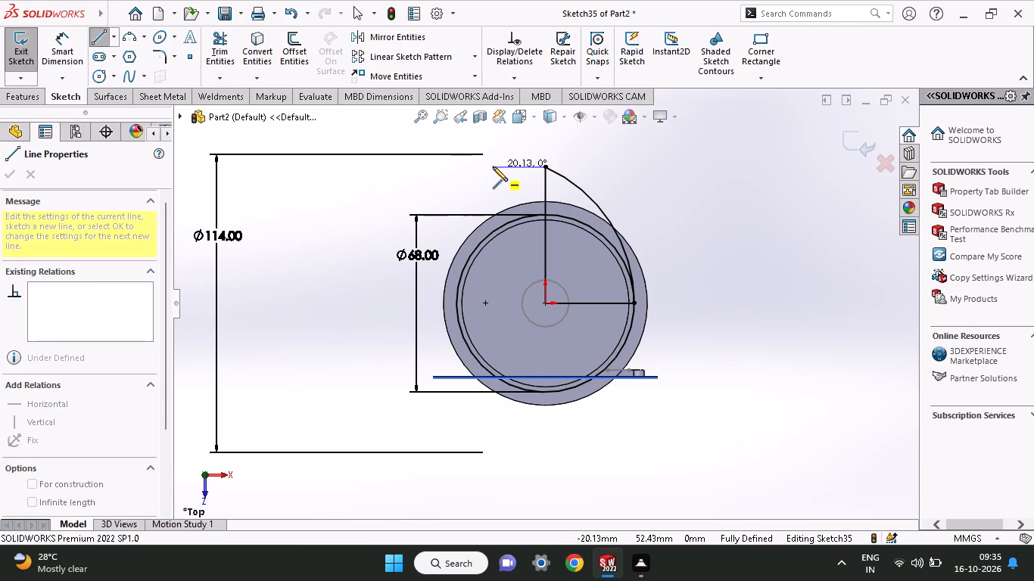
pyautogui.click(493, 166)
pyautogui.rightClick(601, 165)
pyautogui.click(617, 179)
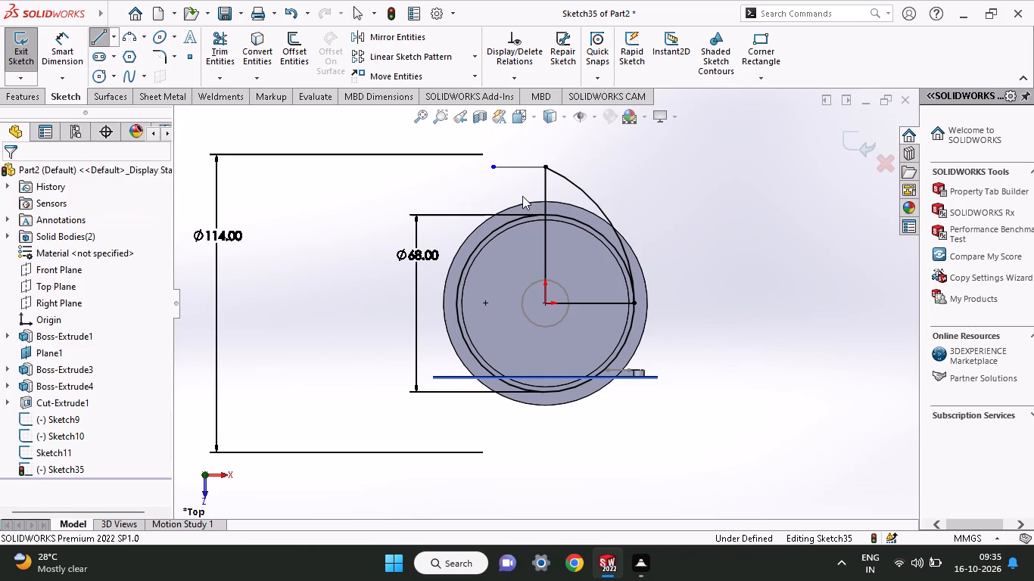
# Delete the vertical line running from the origin to the arc's upper end.
pyautogui.click(546, 190)
pyautogui.rightClick(616, 166)
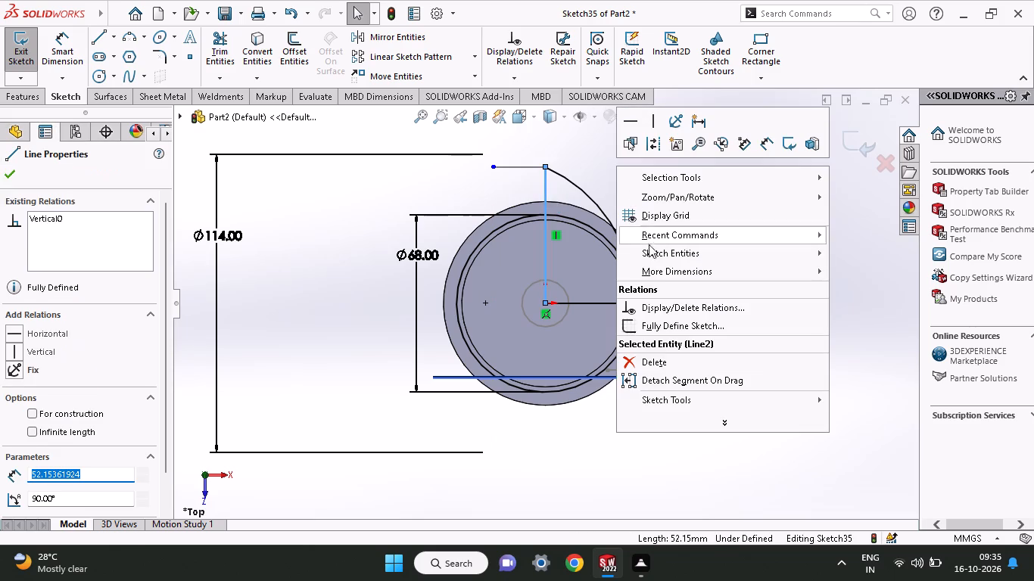
pyautogui.click(653, 361)
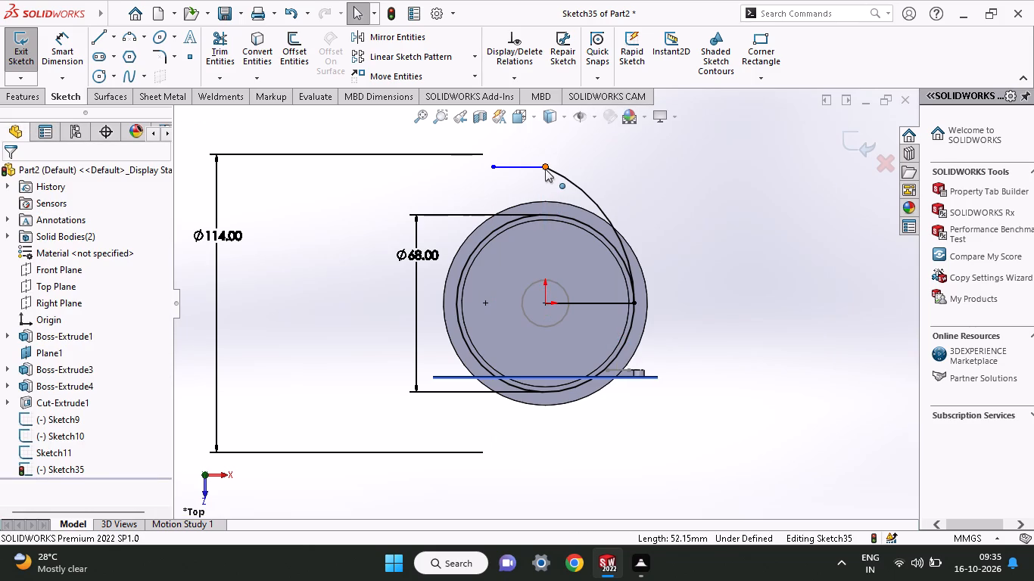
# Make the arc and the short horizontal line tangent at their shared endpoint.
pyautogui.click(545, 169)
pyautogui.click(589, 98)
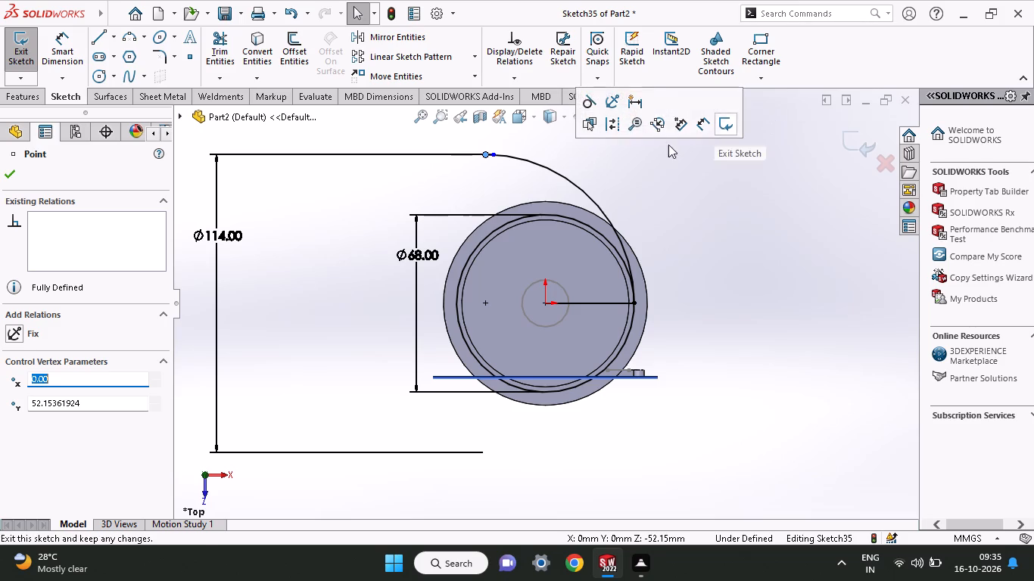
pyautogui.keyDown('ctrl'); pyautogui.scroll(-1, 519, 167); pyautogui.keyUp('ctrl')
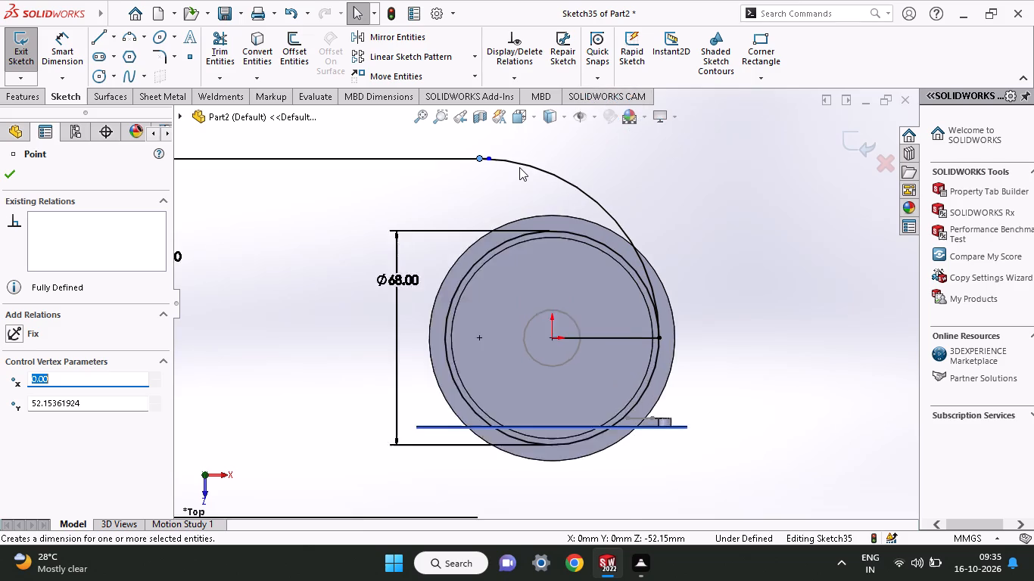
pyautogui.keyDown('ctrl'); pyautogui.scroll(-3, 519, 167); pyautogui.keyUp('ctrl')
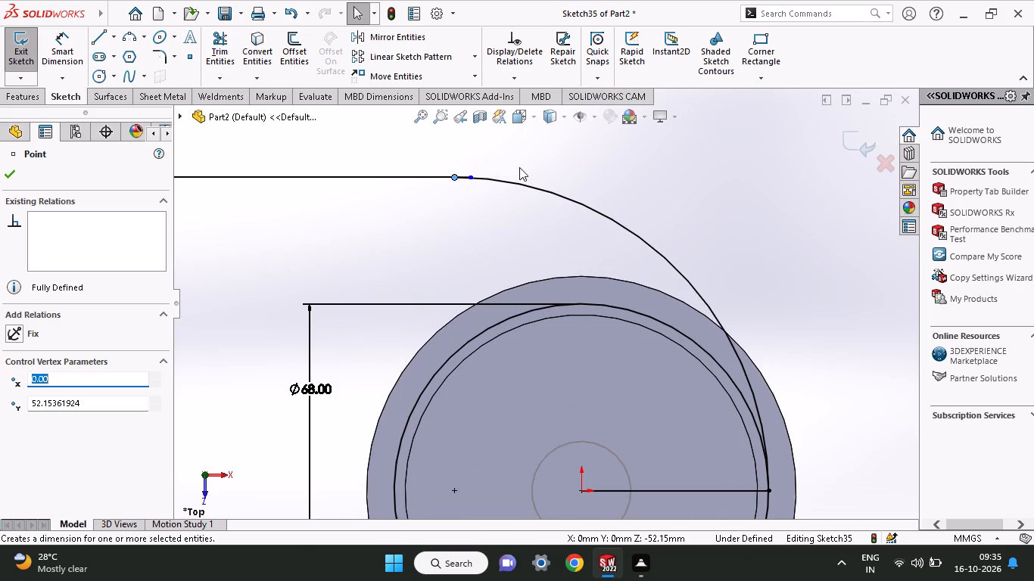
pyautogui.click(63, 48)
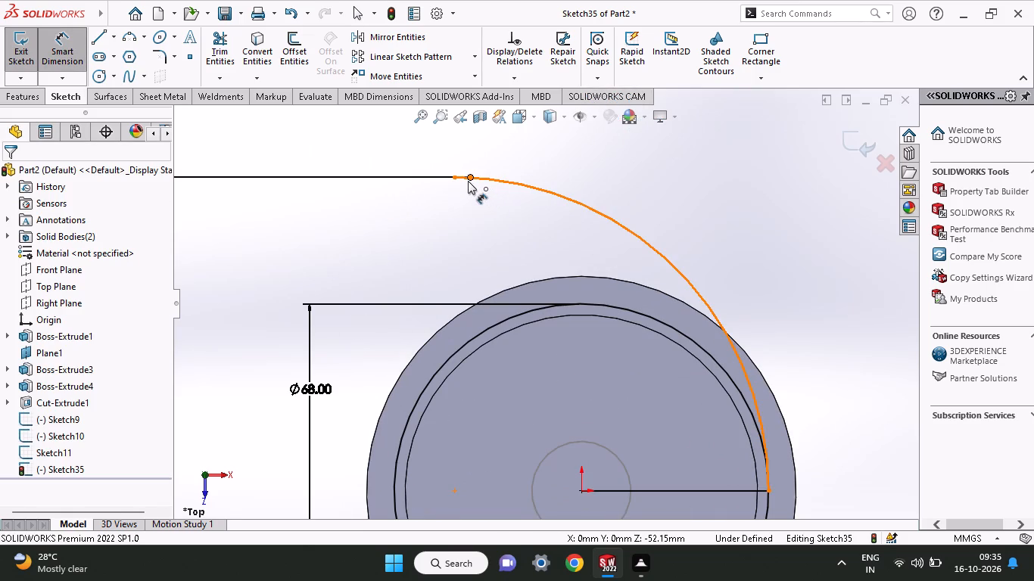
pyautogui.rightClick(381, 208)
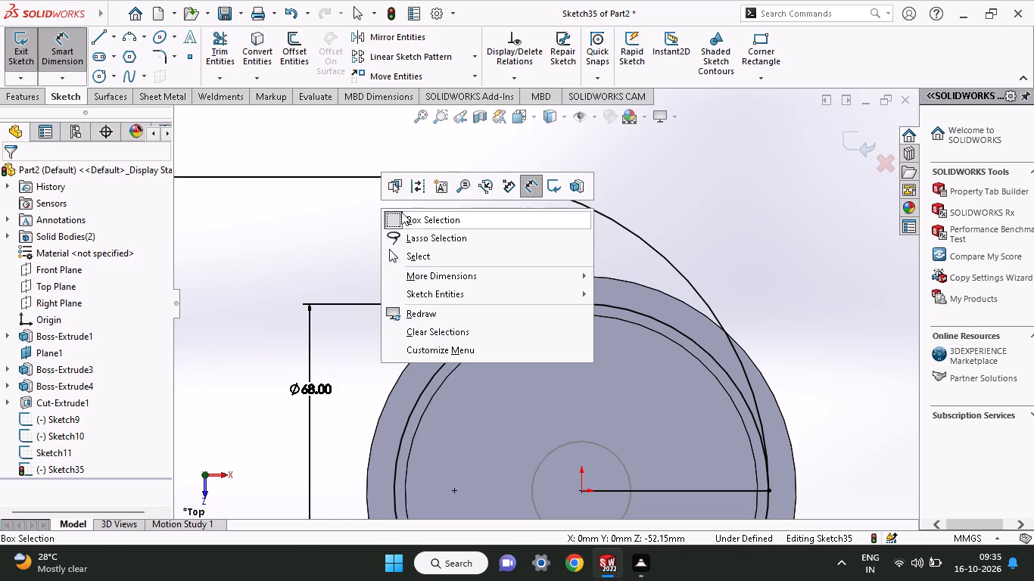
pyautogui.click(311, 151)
# Trim away the short horizontal line and the 114 mm arc it meets above the round body.
pyautogui.click(226, 56)
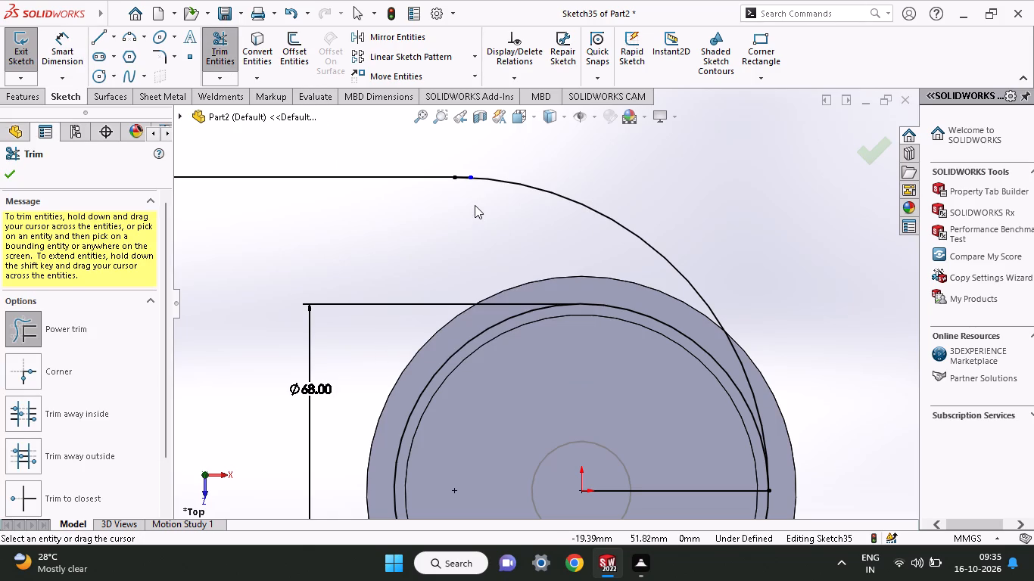
pyautogui.moveTo(463, 191); pyautogui.dragTo(465, 163)
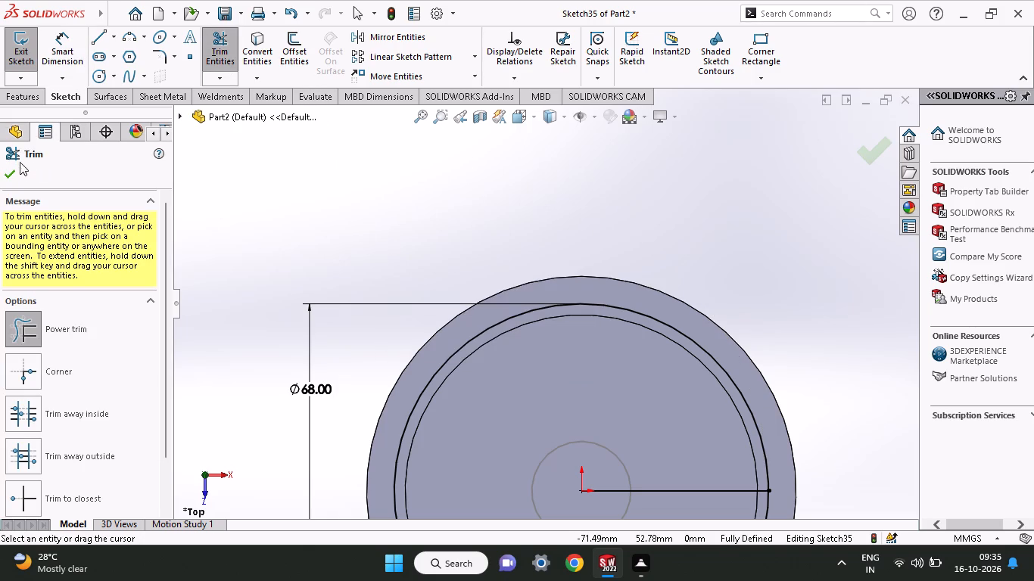
pyautogui.click(12, 176)
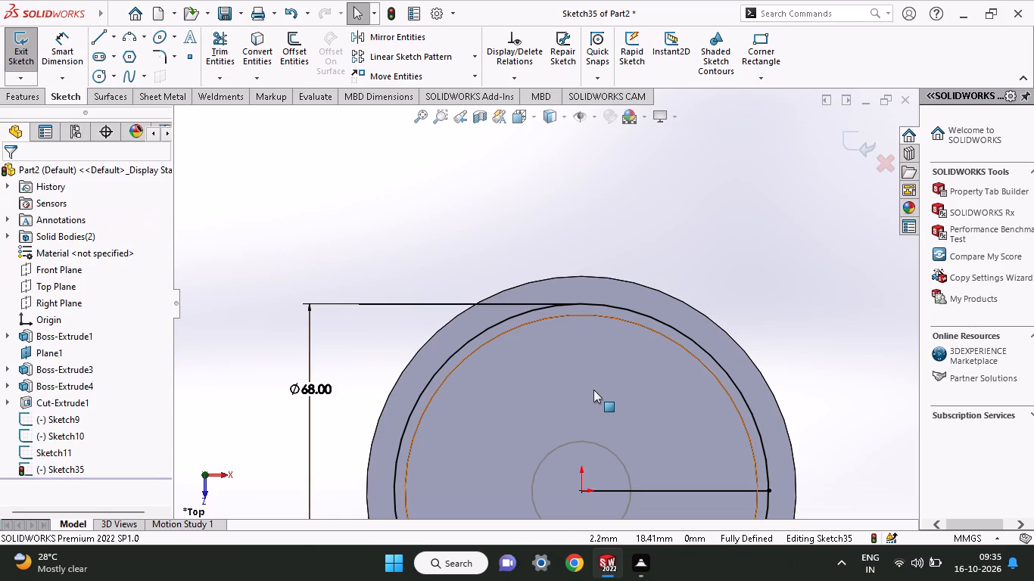
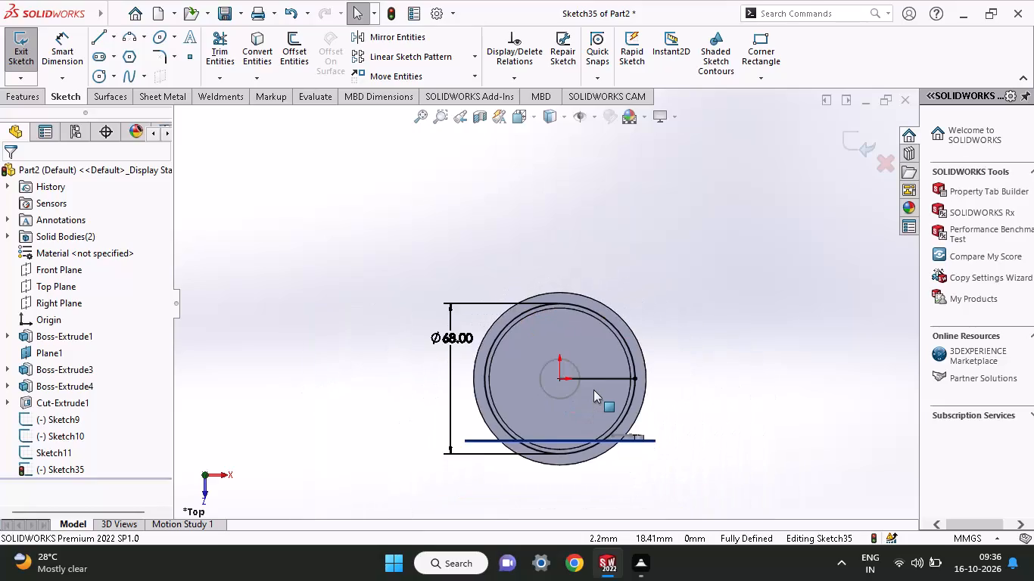
# Draw a circle about 117 mm in diameter, centred about 11.5 mm from the origin toward negative X.
pyautogui.keyDown('ctrl'); pyautogui.scroll(-3, 593, 390); pyautogui.keyUp('ctrl')
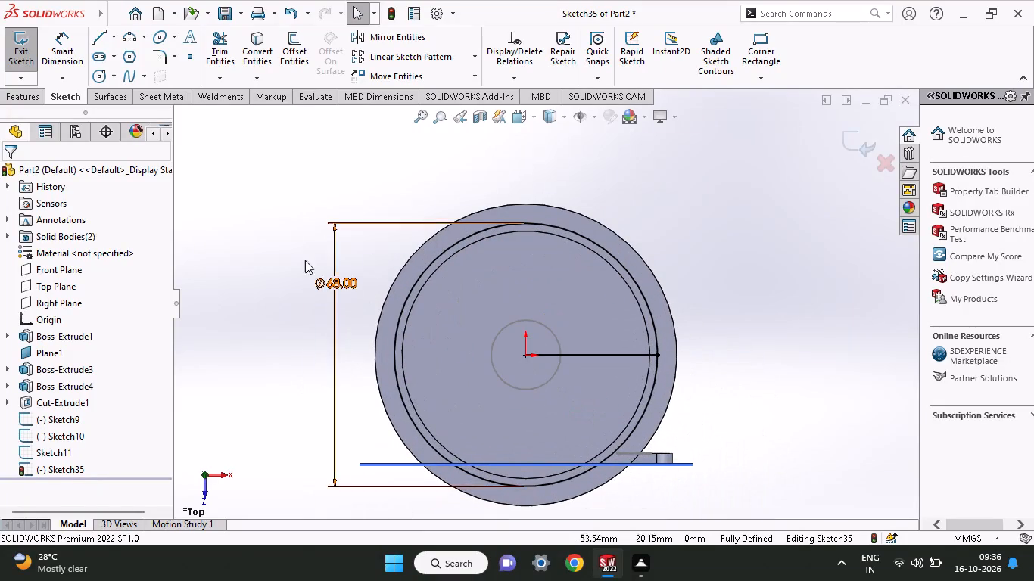
pyautogui.click(98, 76)
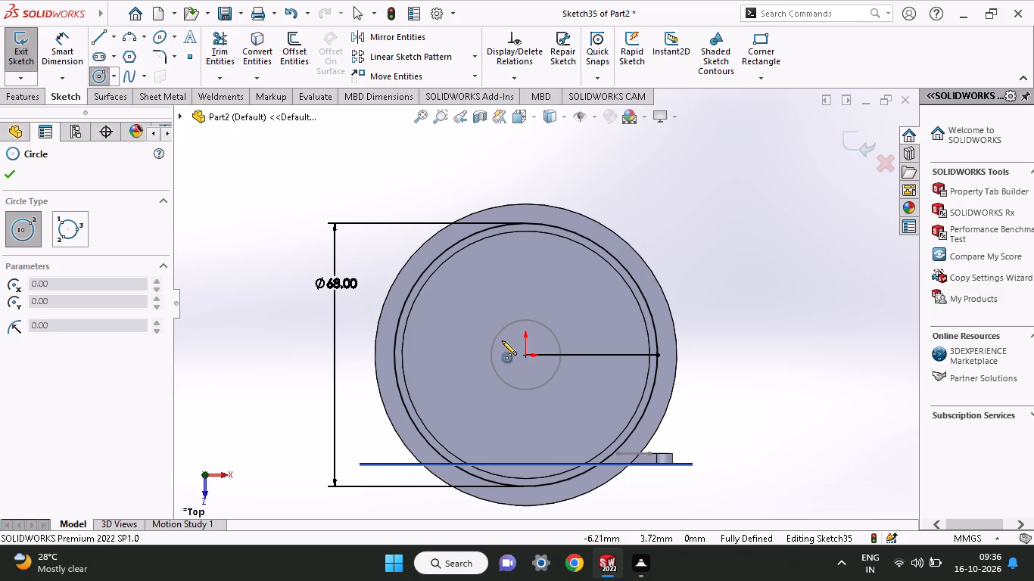
pyautogui.click(481, 353)
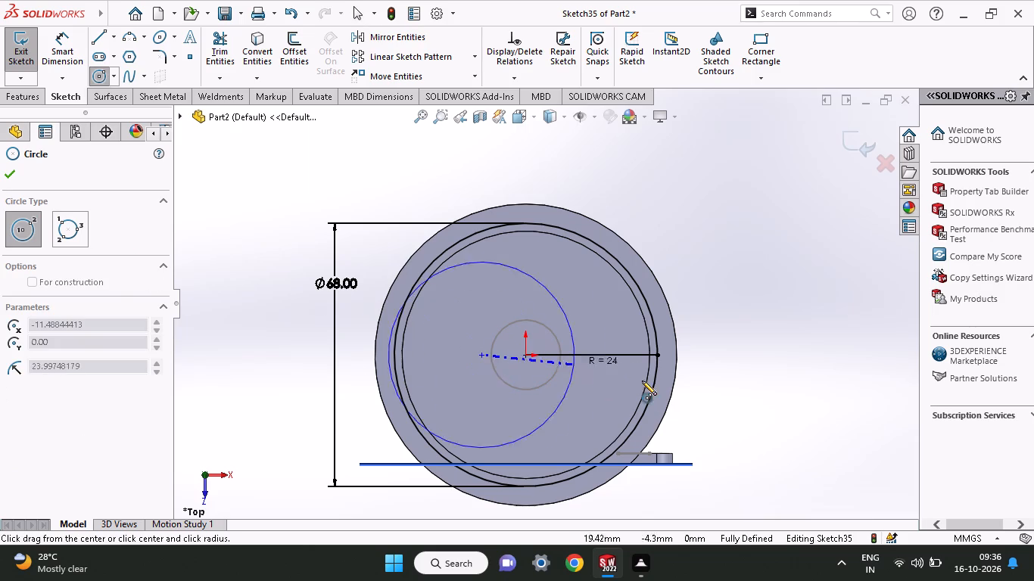
pyautogui.click(703, 400)
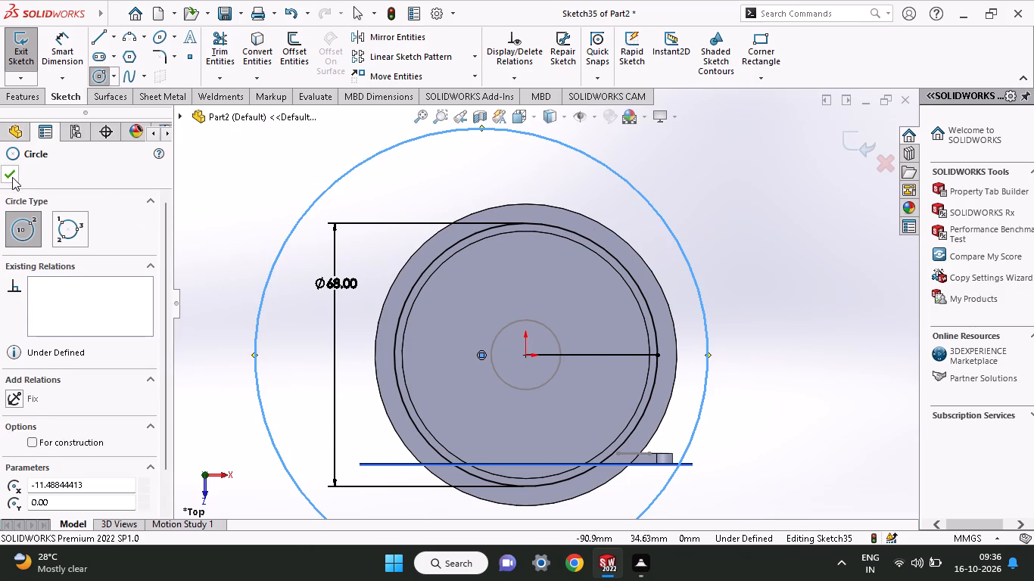
pyautogui.click(12, 177)
# Dimension the new outer circle's diameter as 57+57, giving 114 mm.
pyautogui.click(57, 68)
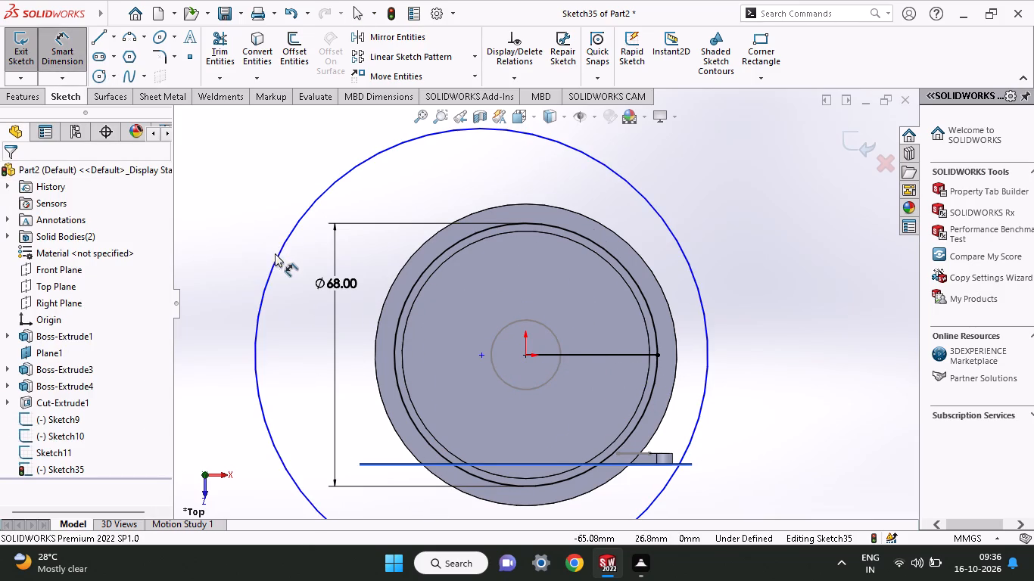
pyautogui.click(275, 258)
pyautogui.click(265, 225)
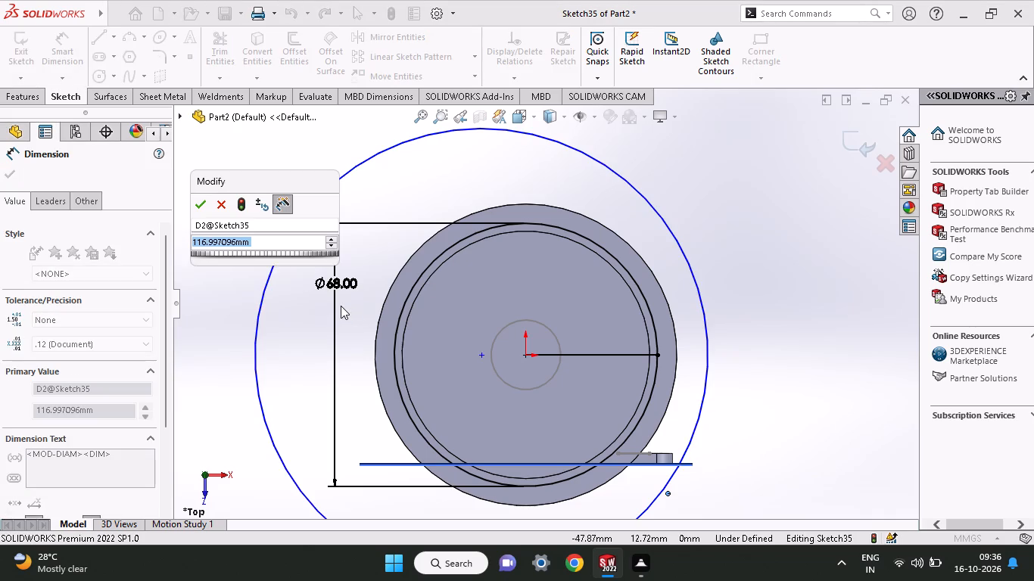
pyautogui.press('5')
pyautogui.write('7+')
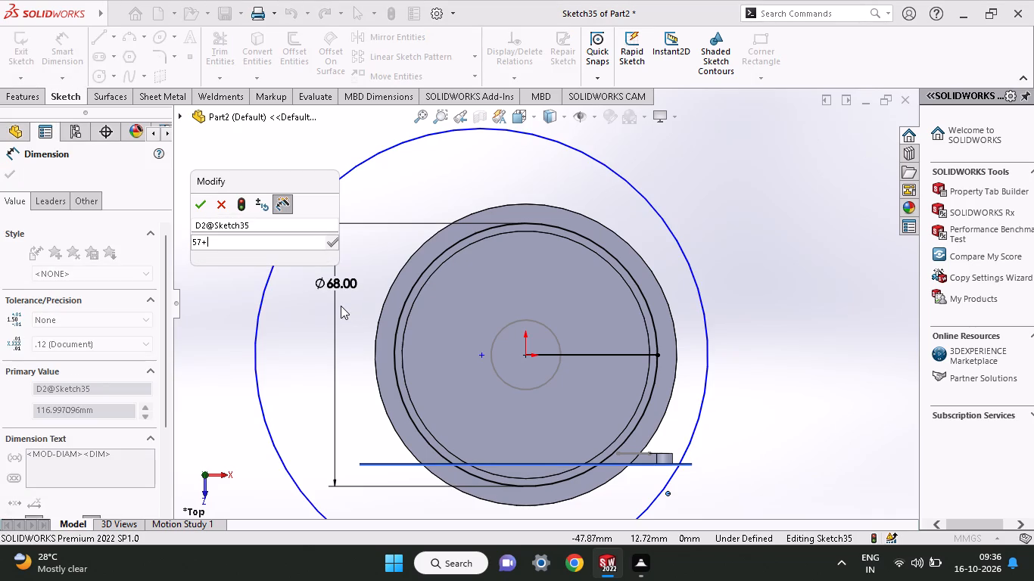
pyautogui.write('57')
pyautogui.press('Return')
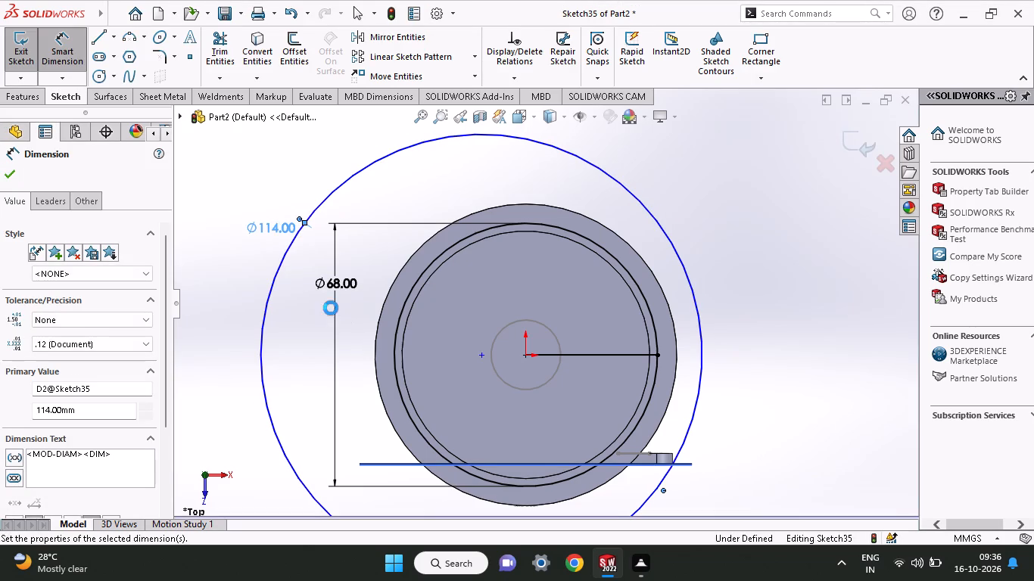
pyautogui.click(10, 172)
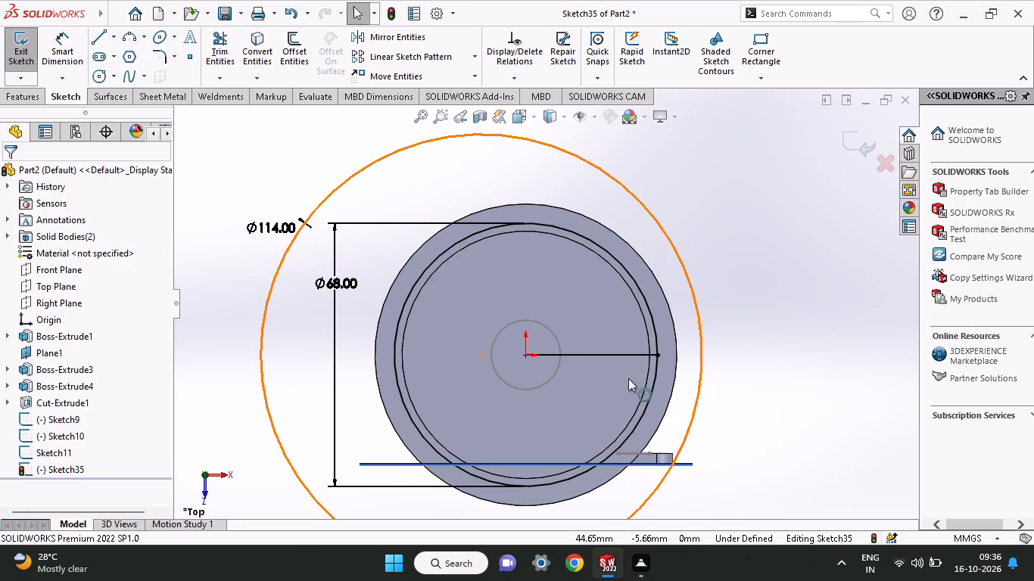
# Make the 114 mm circle tangent to the 68 mm circle.
pyautogui.keyDown('shift'); pyautogui.click(648, 308); pyautogui.keyUp('shift')
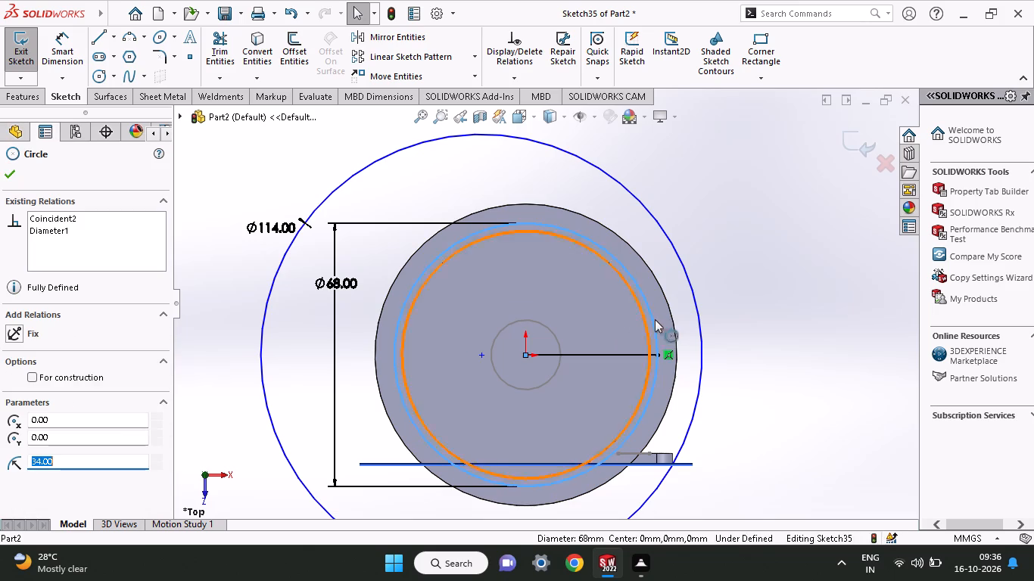
pyautogui.keyDown('shift'); pyautogui.click(693, 305); pyautogui.keyUp('shift')
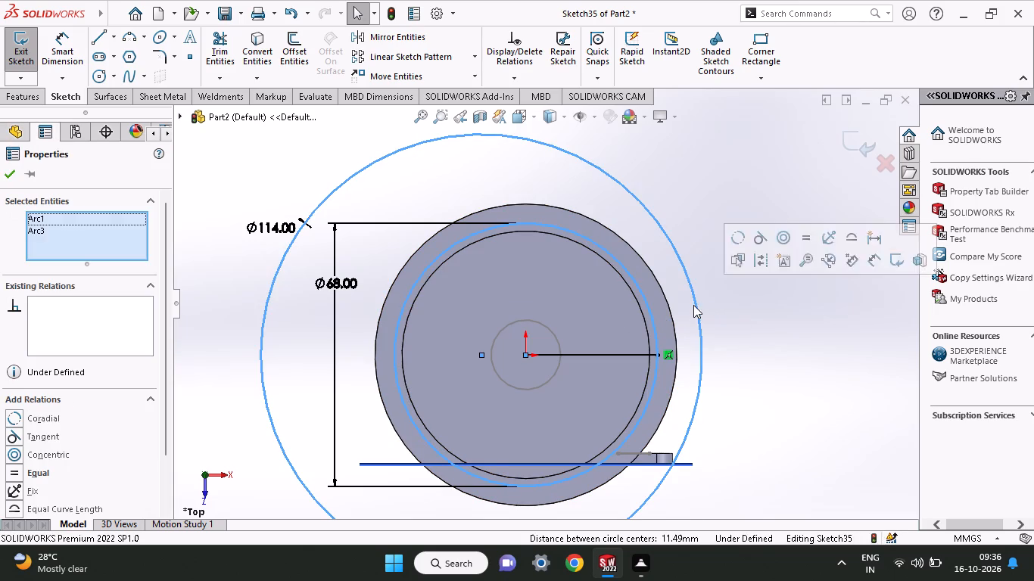
pyautogui.click(51, 437)
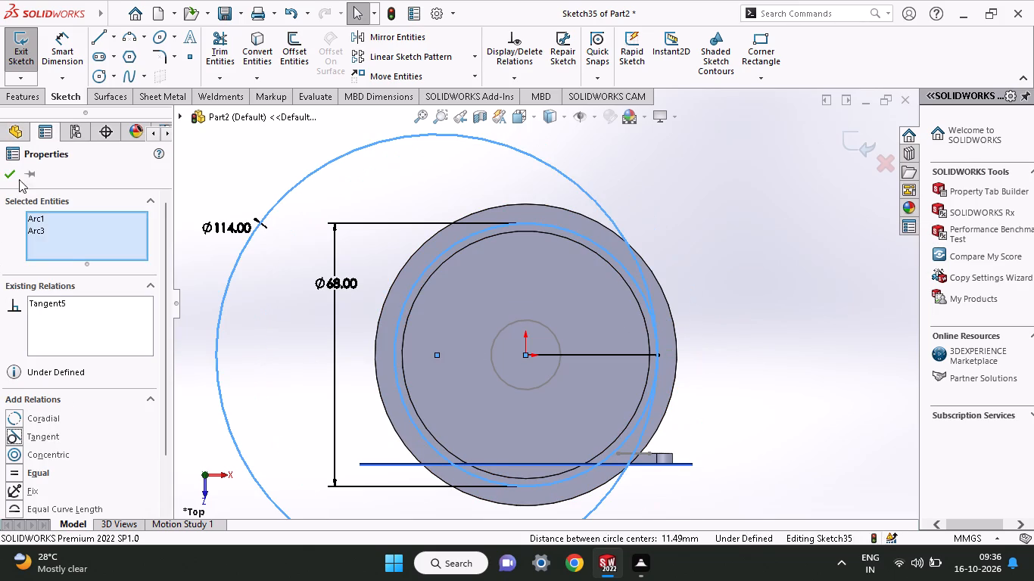
pyautogui.click(8, 178)
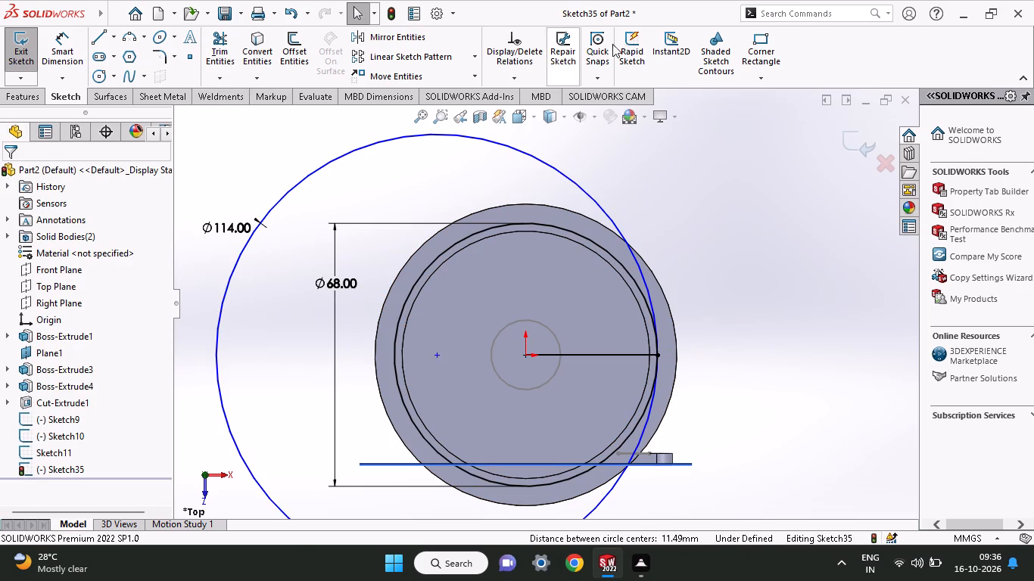
# Draw a corner rectangle from the origin to a point beyond the 114 mm circle, toward positive X and above the round body.
pyautogui.click(770, 51)
pyautogui.click(525, 352)
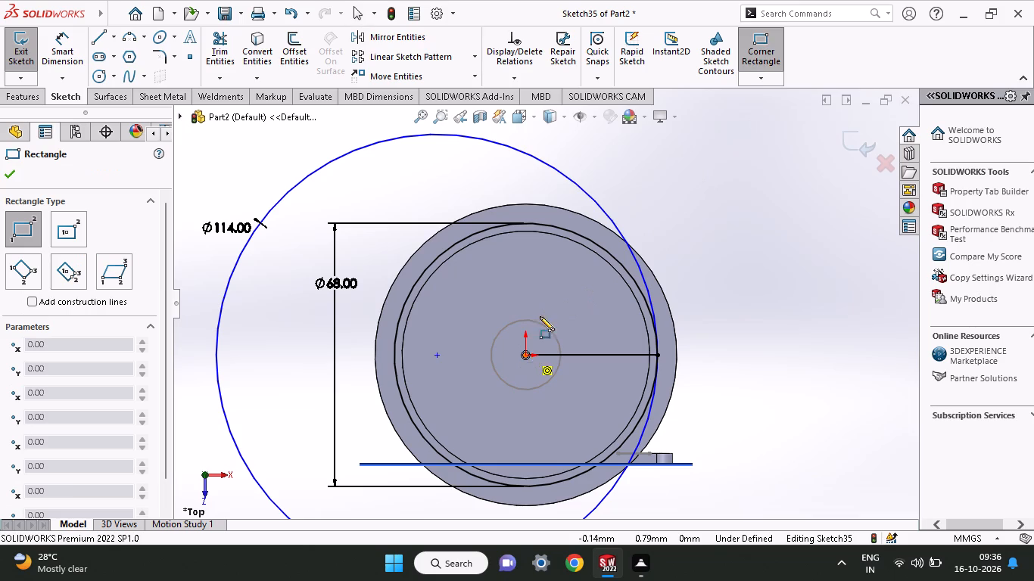
pyautogui.click(664, 144)
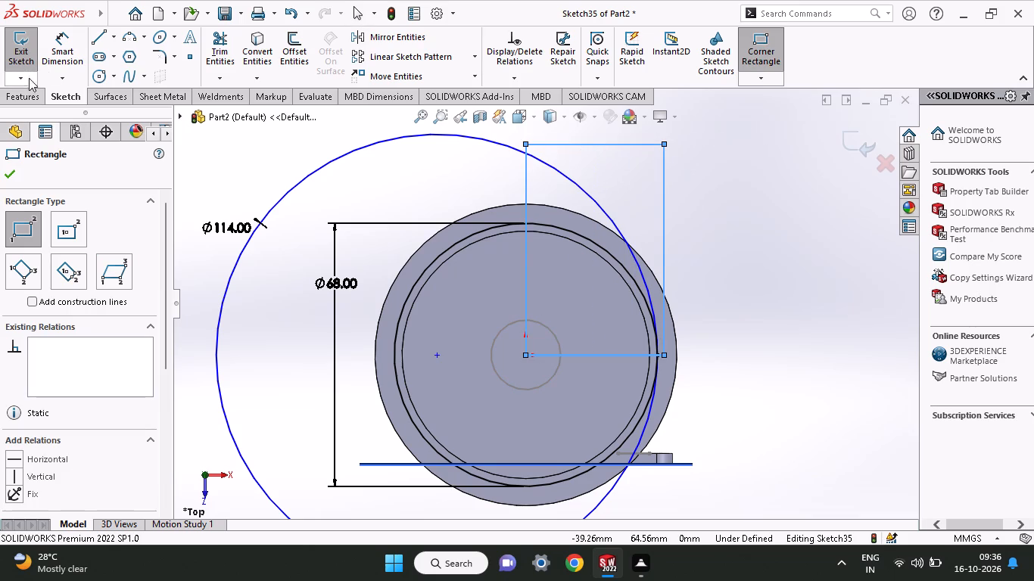
# Trim the 114 mm circle to the arc between the tangent point and the point above the origin, removing the rectangle's lines except a short stub.
pyautogui.click(220, 46)
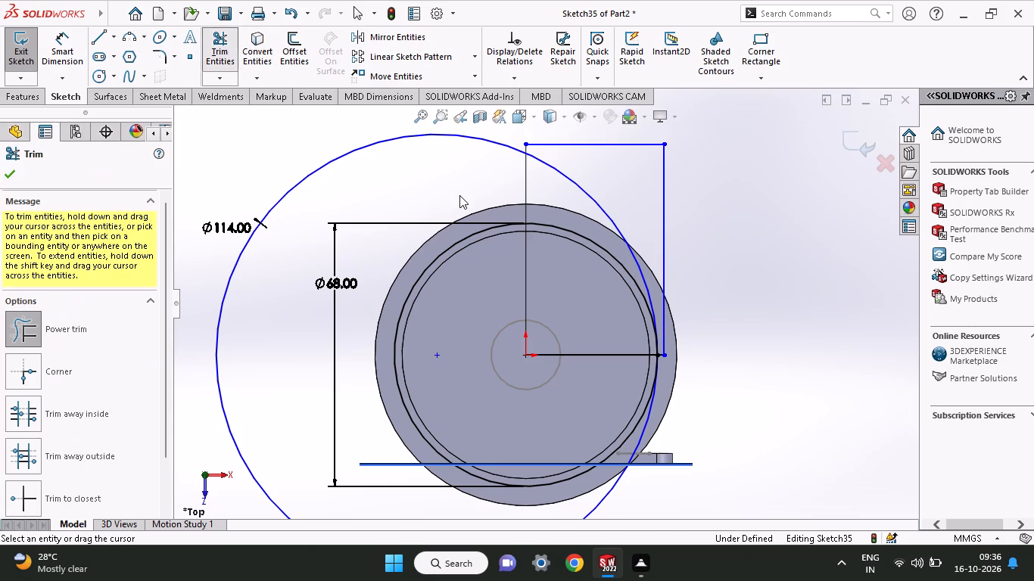
pyautogui.moveTo(459, 165); pyautogui.dragTo(500, 139)
pyautogui.moveTo(578, 158); pyautogui.dragTo(578, 143)
pyautogui.moveTo(546, 143); pyautogui.dragTo(528, 147)
pyautogui.moveTo(619, 149); pyautogui.dragTo(724, 265)
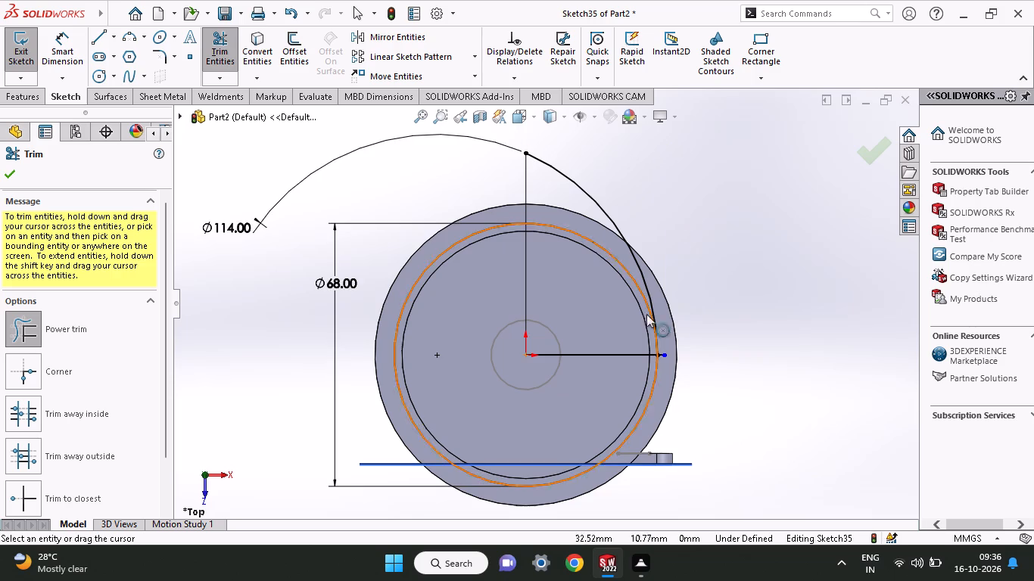
pyautogui.moveTo(593, 324); pyautogui.dragTo(590, 384)
pyautogui.moveTo(537, 243); pyautogui.dragTo(483, 242)
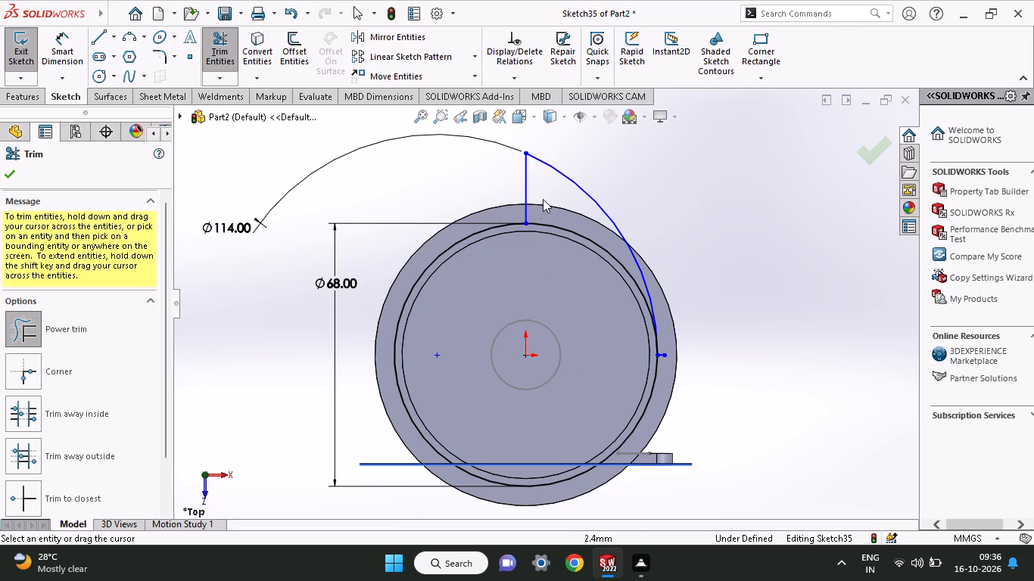
pyautogui.moveTo(553, 186); pyautogui.dragTo(481, 186)
pyautogui.click(9, 171)
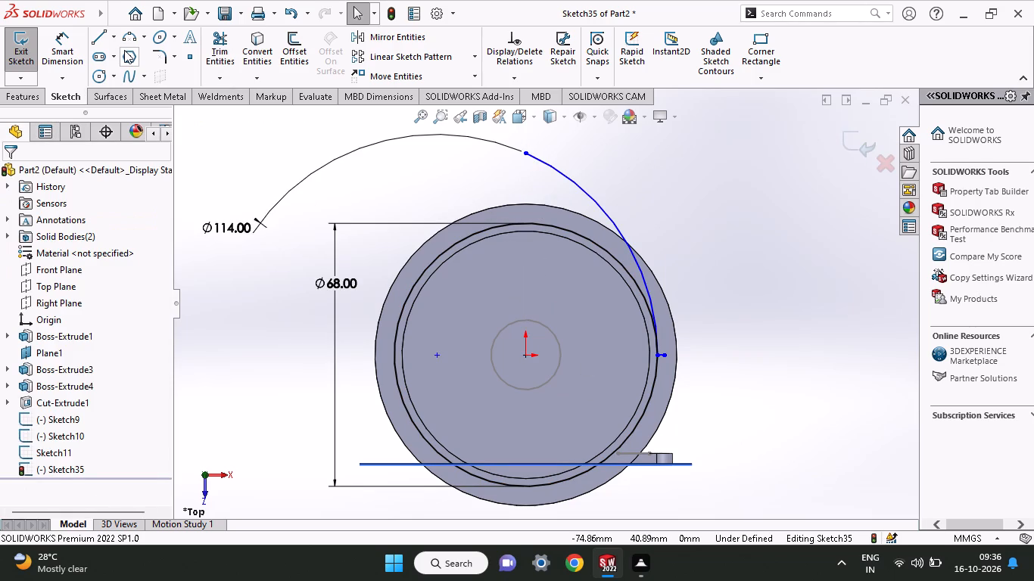
# Draw a short horizontal line from the arc's upper end toward negative X.
pyautogui.click(111, 34)
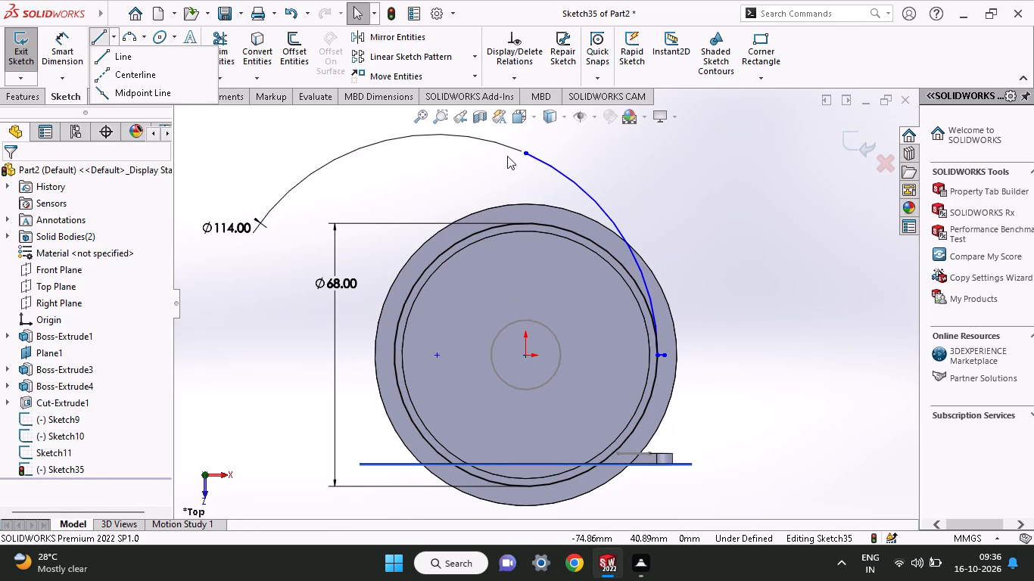
pyautogui.click(142, 55)
pyautogui.click(524, 153)
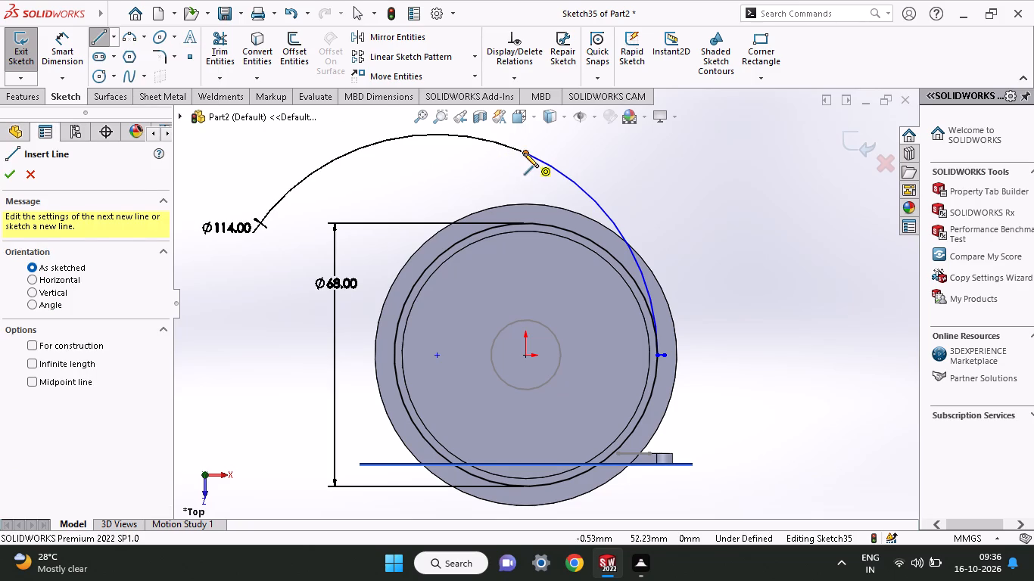
pyautogui.click(494, 151)
pyautogui.rightClick(458, 172)
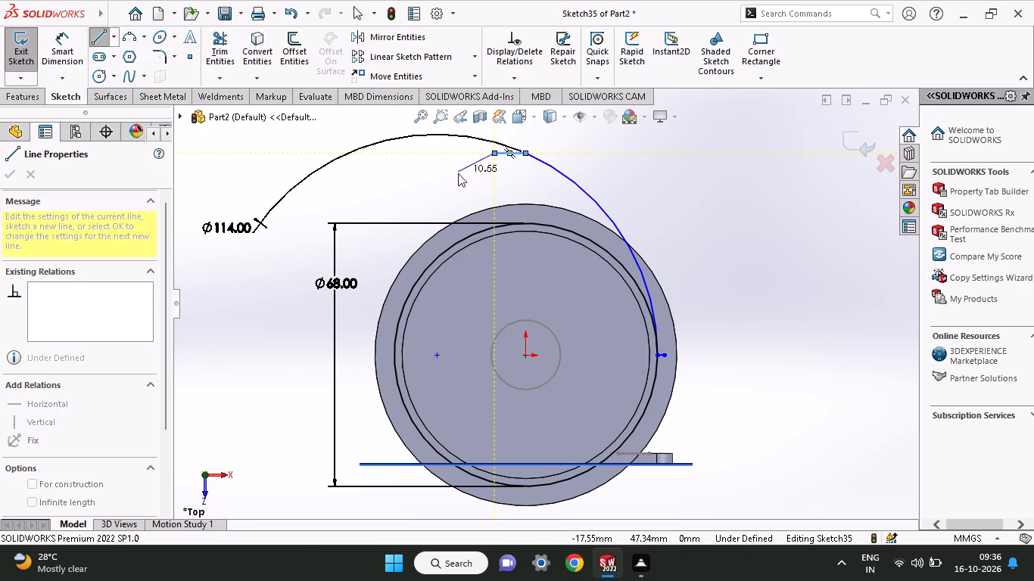
pyautogui.click(468, 176)
# Make the arc and the short horizontal line tangent at their shared endpoint.
pyautogui.click(523, 154)
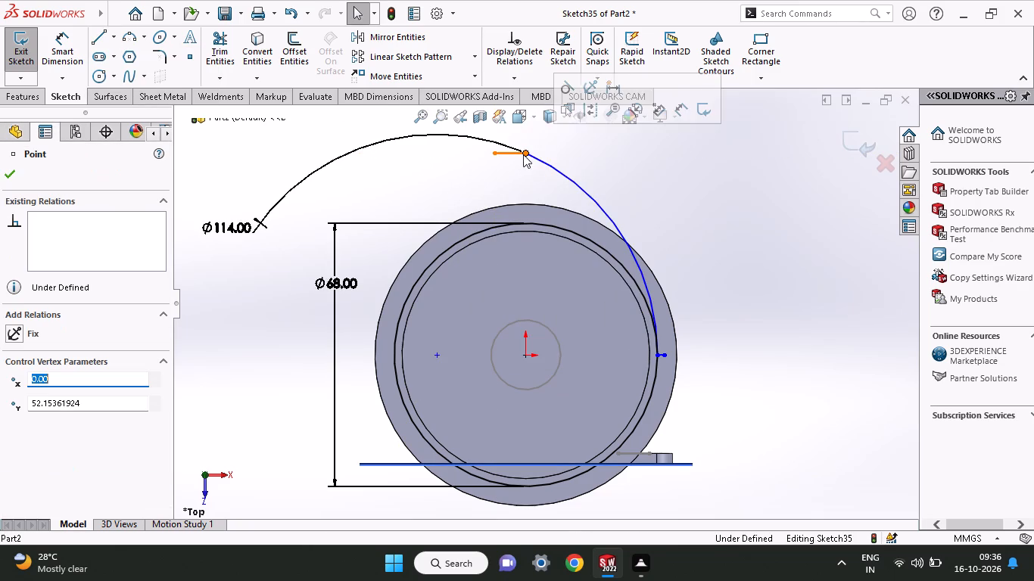
pyautogui.click(566, 91)
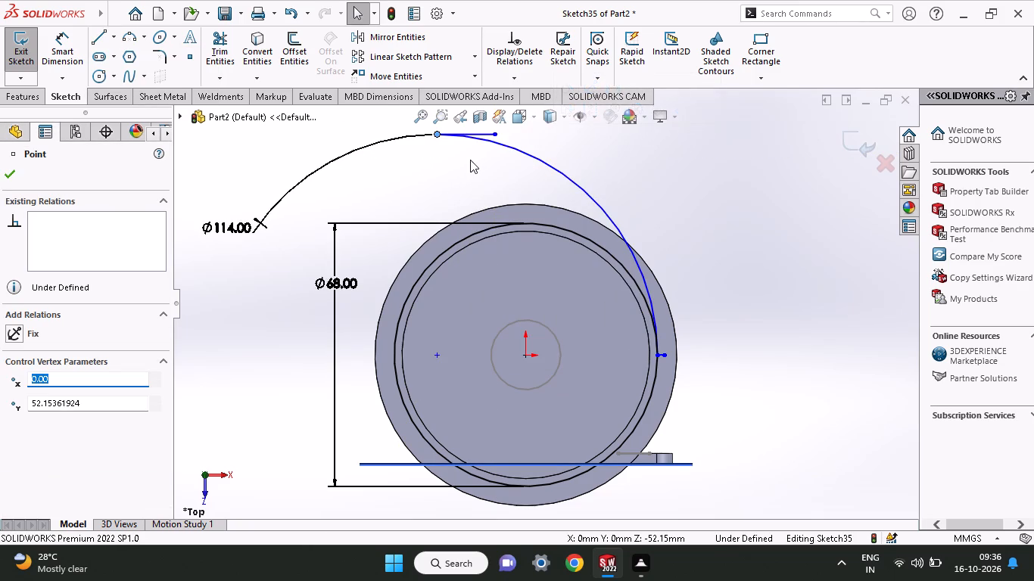
# Delete the short horizontal line at the arc's upper end.
pyautogui.click(486, 133)
pyautogui.rightClick(472, 151)
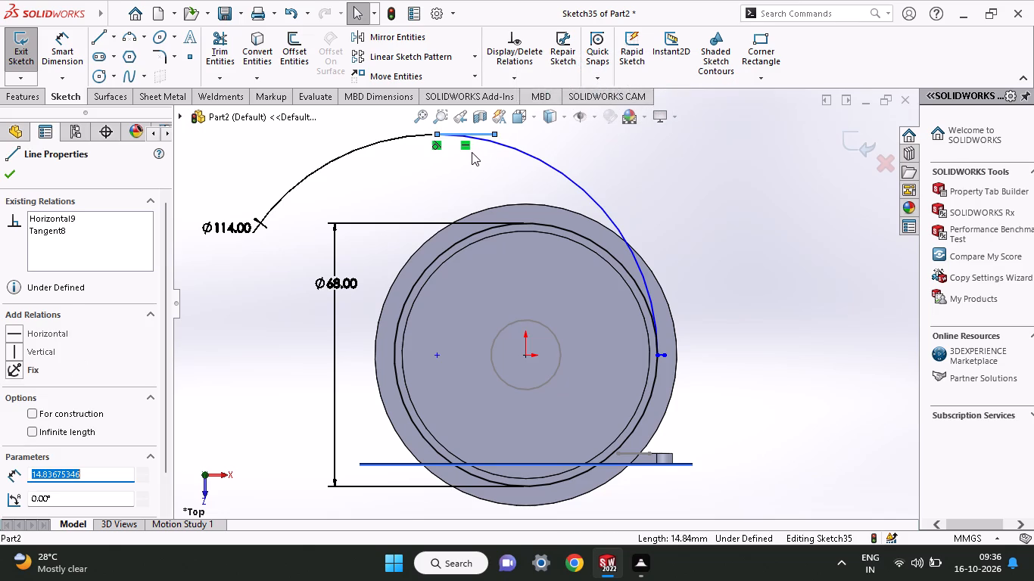
pyautogui.click(512, 353)
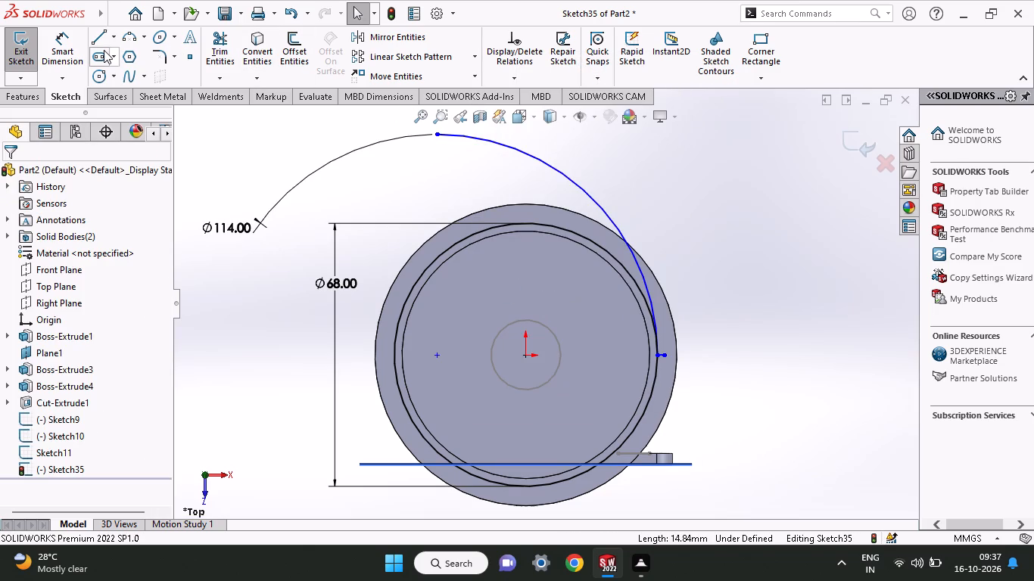
# Draw a horizontal line from the arc's upper end toward negative X, ending about 41 mm horizontally from the origin.
pyautogui.click(101, 42)
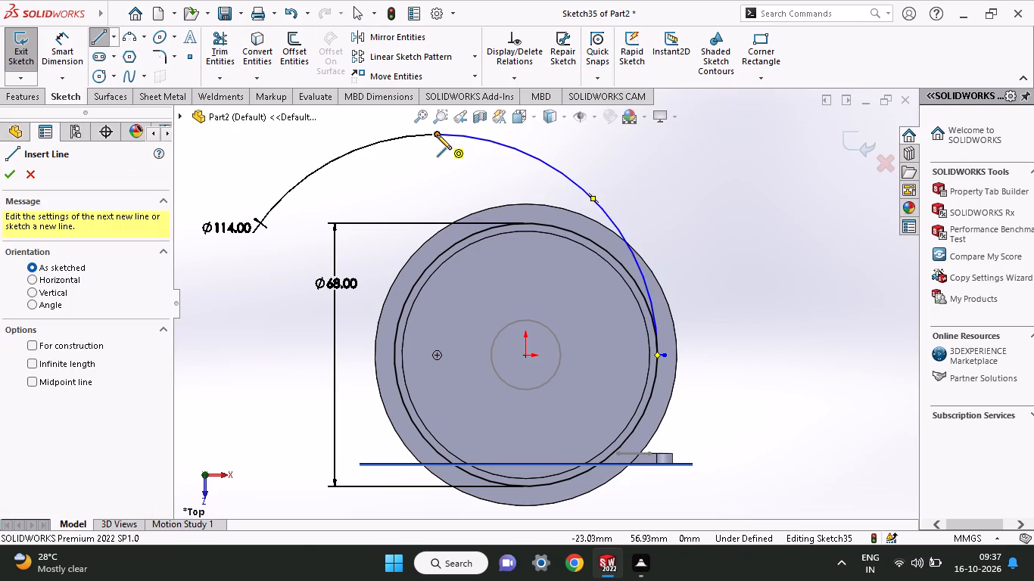
pyautogui.click(437, 135)
pyautogui.click(369, 134)
pyautogui.rightClick(410, 159)
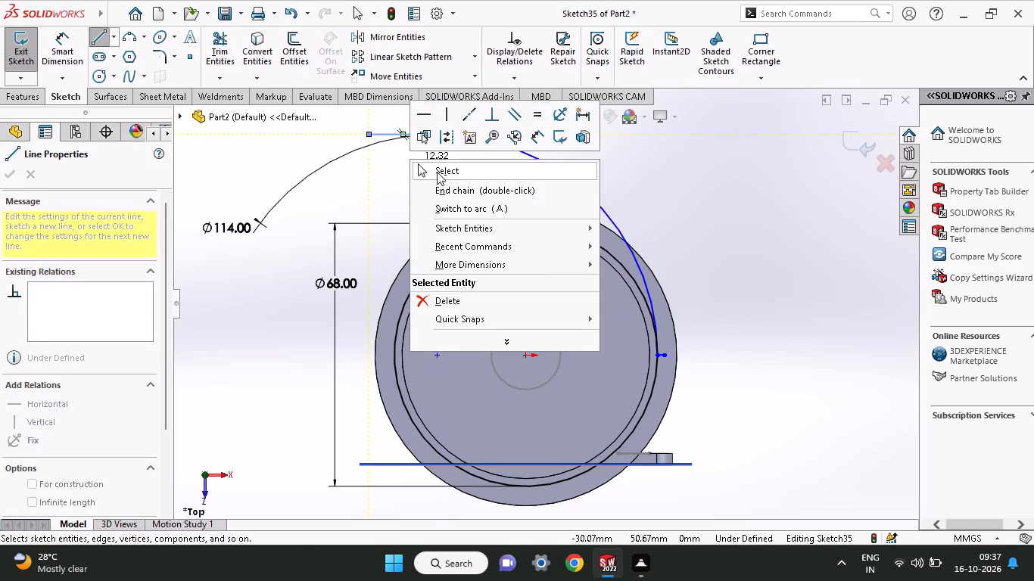
pyautogui.click(437, 172)
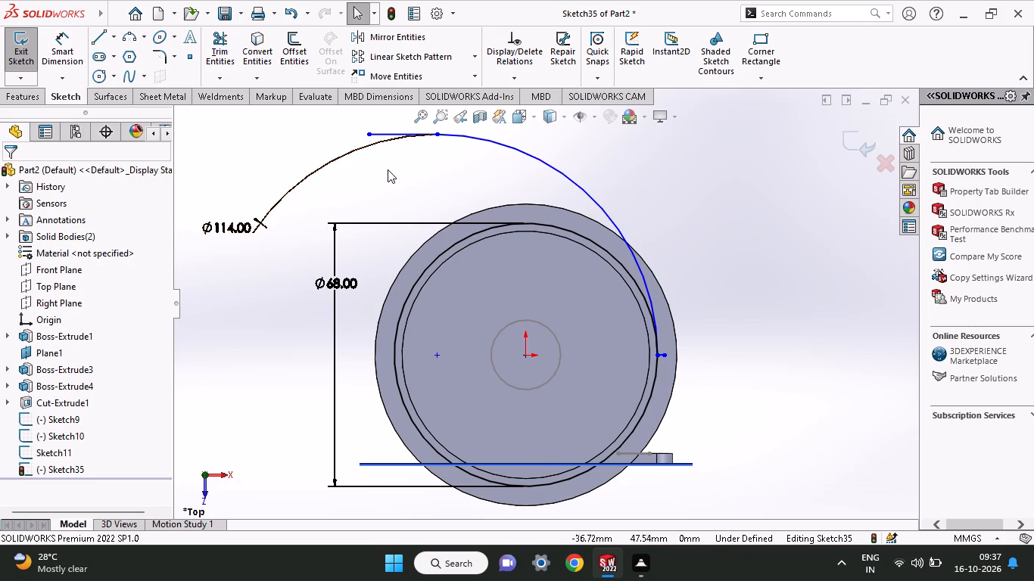
# Dimension the horizontal distance from the origin to the line's free end as 67 mm.
pyautogui.keyDown('ctrl'); pyautogui.scroll(2, 391, 169); pyautogui.keyUp('ctrl')
pyautogui.keyDown('ctrl'); pyautogui.scroll(-2, 521, 207); pyautogui.keyUp('ctrl')
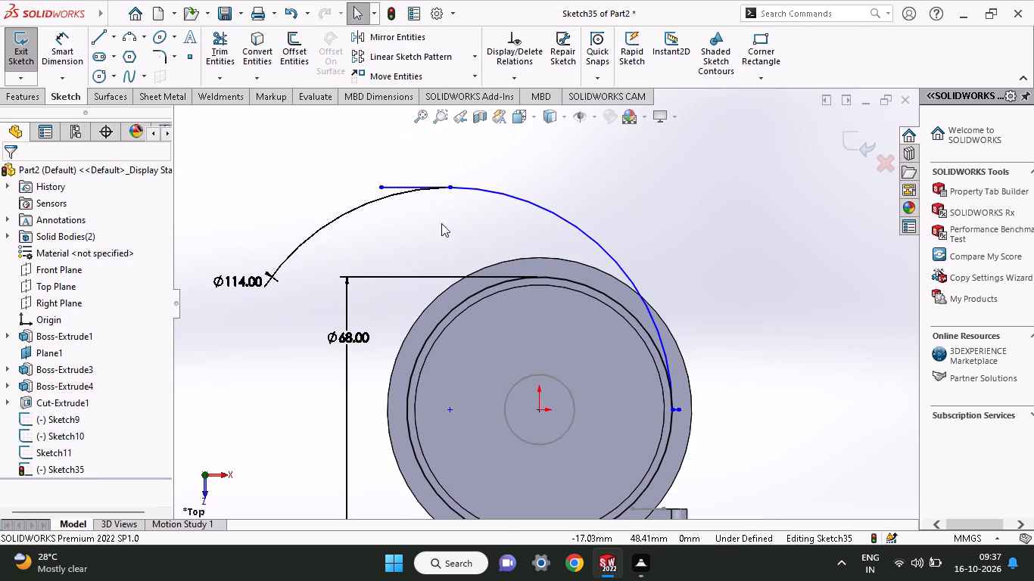
pyautogui.click(51, 42)
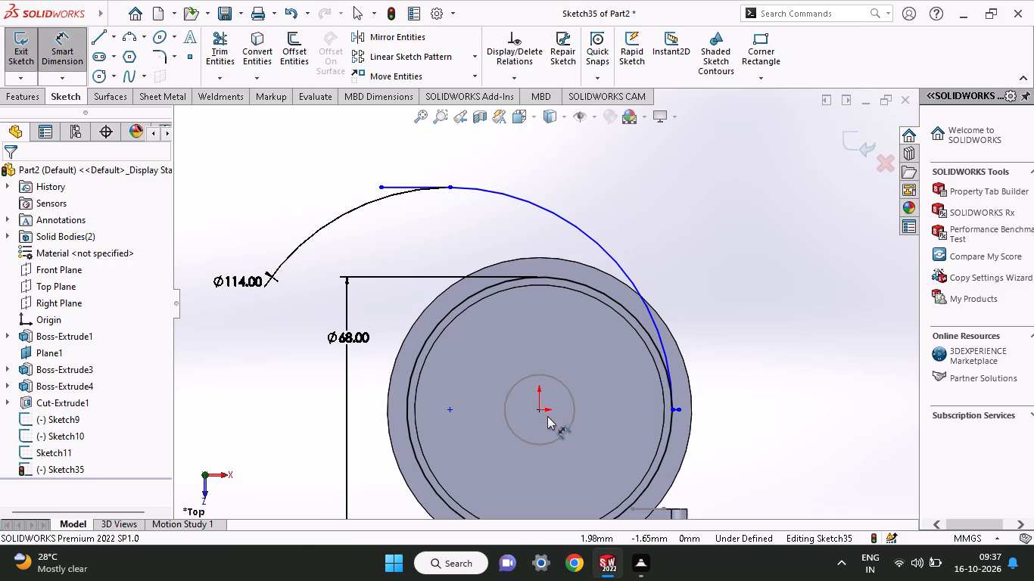
pyautogui.click(535, 412)
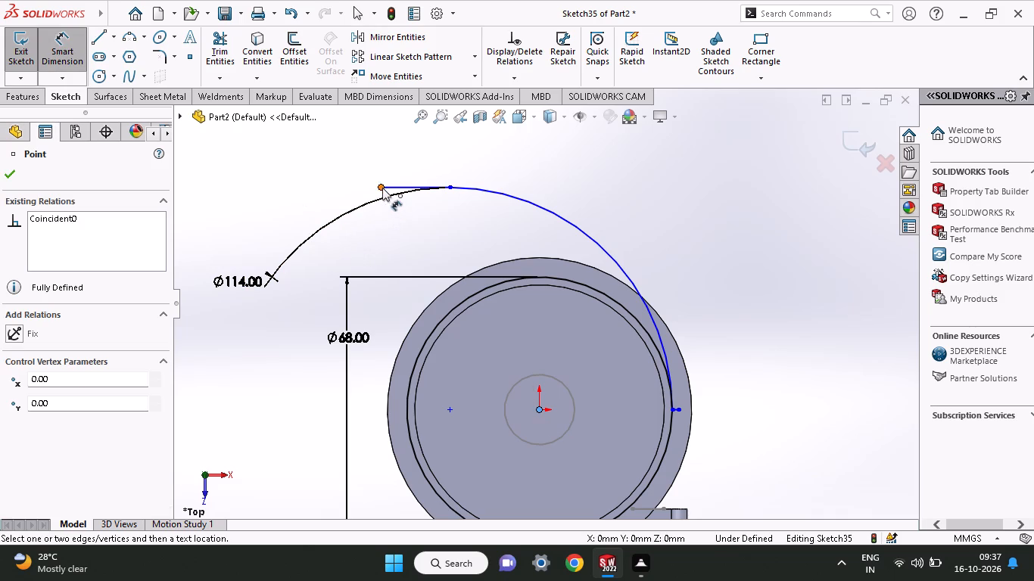
pyautogui.click(382, 188)
pyautogui.click(444, 434)
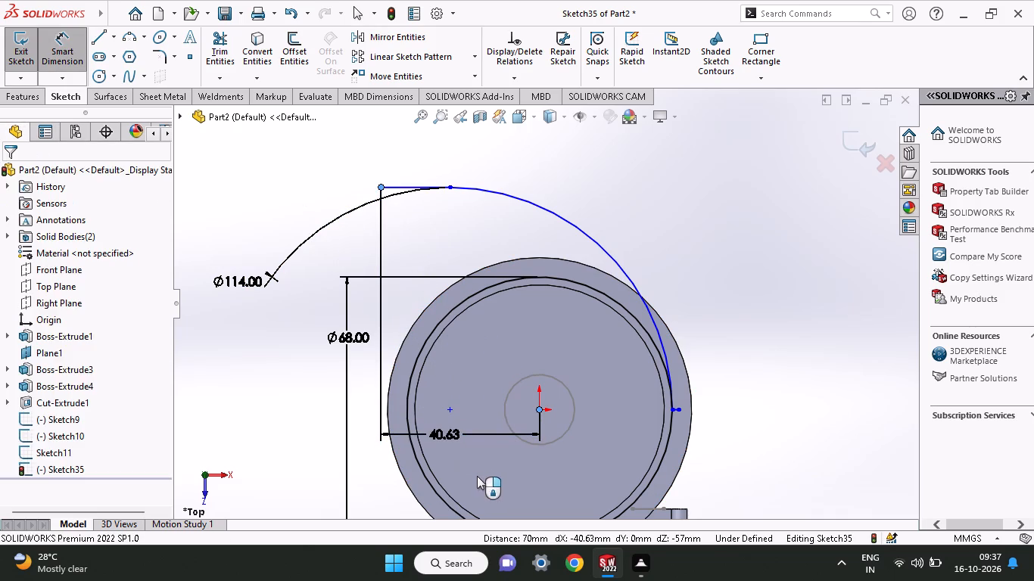
pyautogui.write('67')
pyautogui.press('Return')
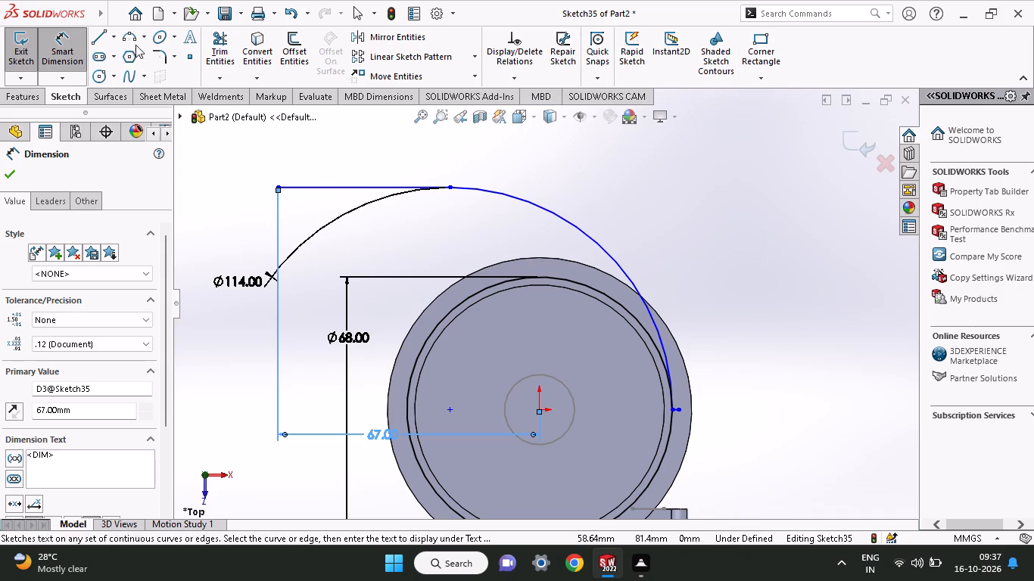
# Draw a vertical line about 52 mm long from the origin up to the scroll arc.
pyautogui.click(95, 37)
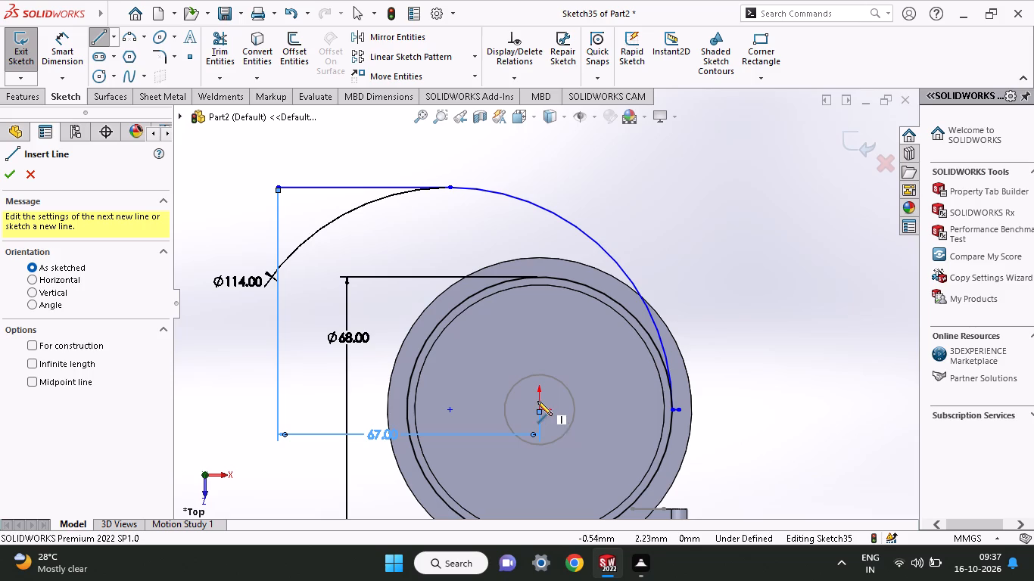
pyautogui.click(539, 409)
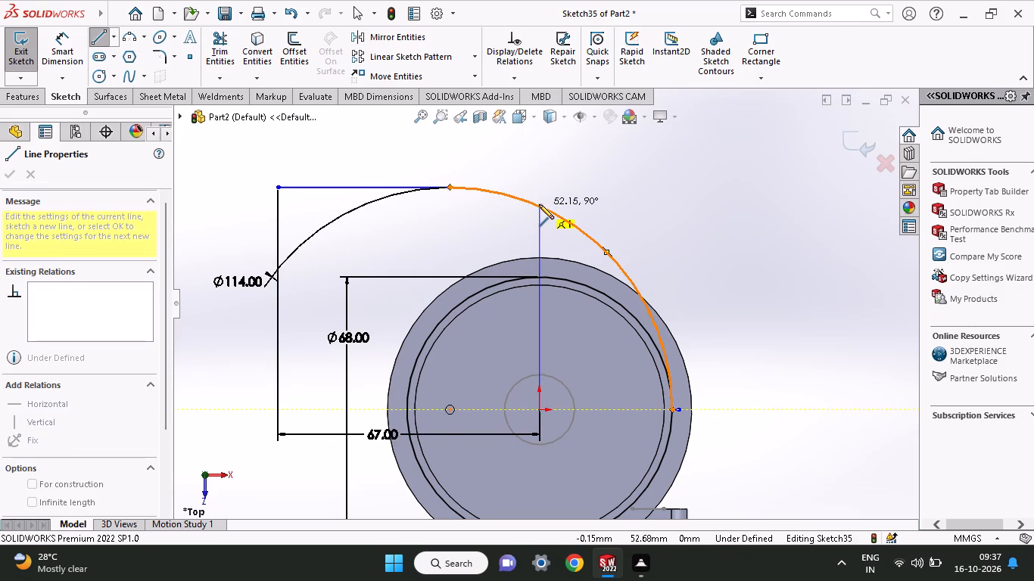
pyautogui.click(539, 204)
pyautogui.rightClick(563, 185)
pyautogui.click(575, 191)
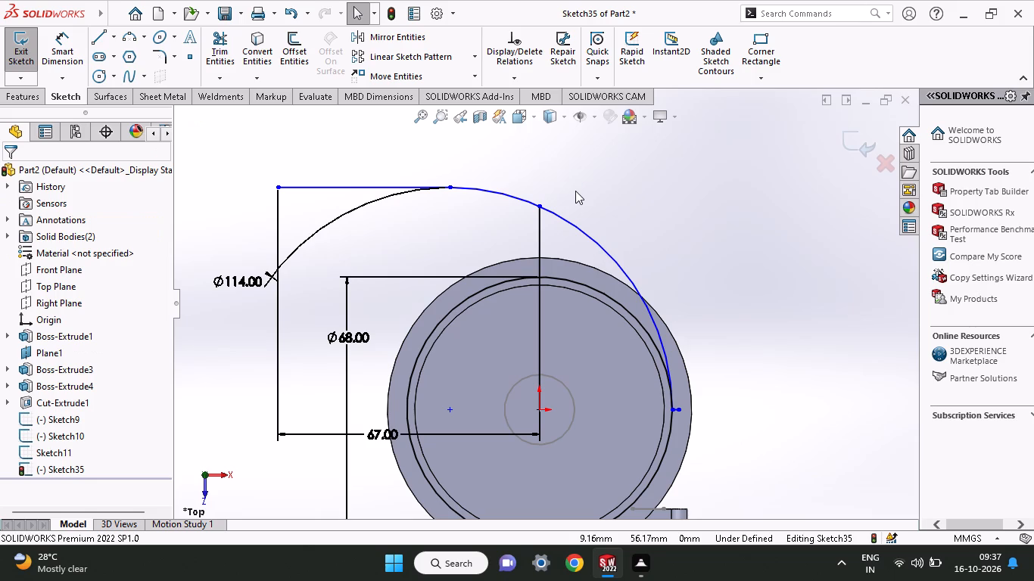
# Trim away the arc portion on the negative X side, the horizontal line and the vertical line, and exit the sketch.
pyautogui.click(220, 35)
pyautogui.moveTo(484, 167); pyautogui.dragTo(485, 225)
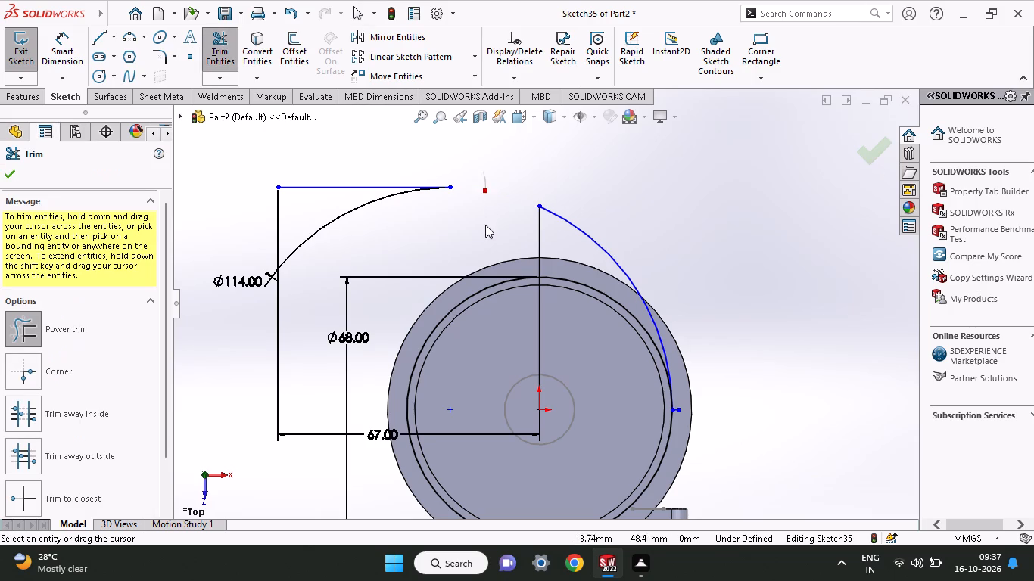
pyautogui.moveTo(485, 225); pyautogui.dragTo(484, 227)
pyautogui.moveTo(416, 159); pyautogui.dragTo(419, 220)
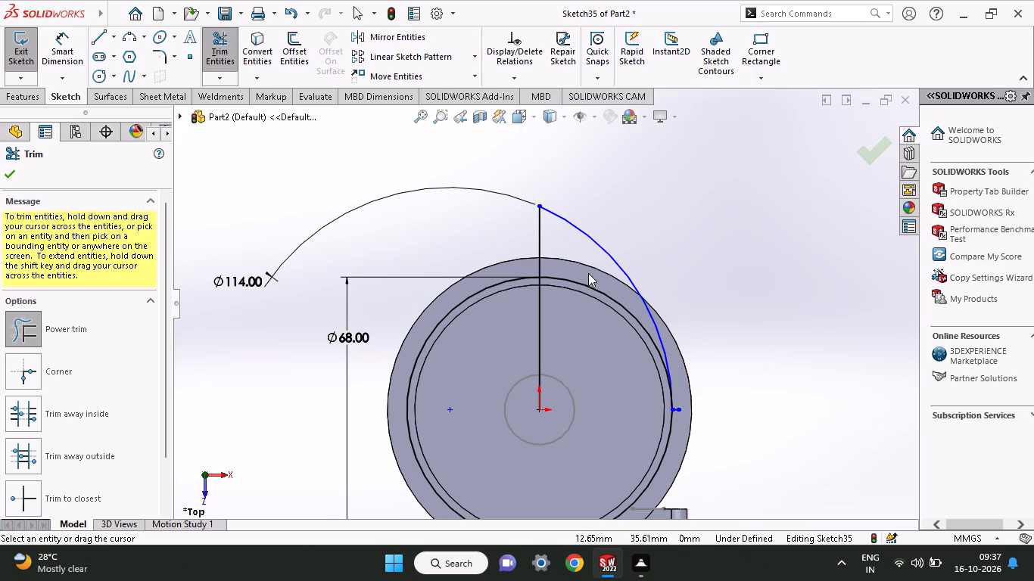
pyautogui.moveTo(554, 322); pyautogui.dragTo(465, 320)
pyautogui.moveTo(562, 234); pyautogui.dragTo(496, 235)
pyautogui.rightClick(462, 228)
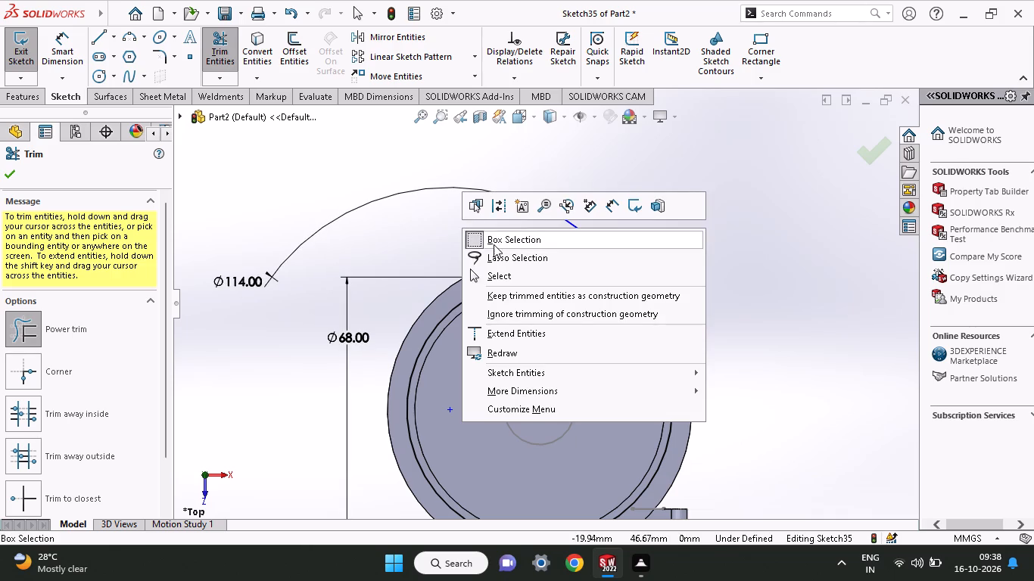
pyautogui.click(651, 144)
pyautogui.rightClick(651, 176)
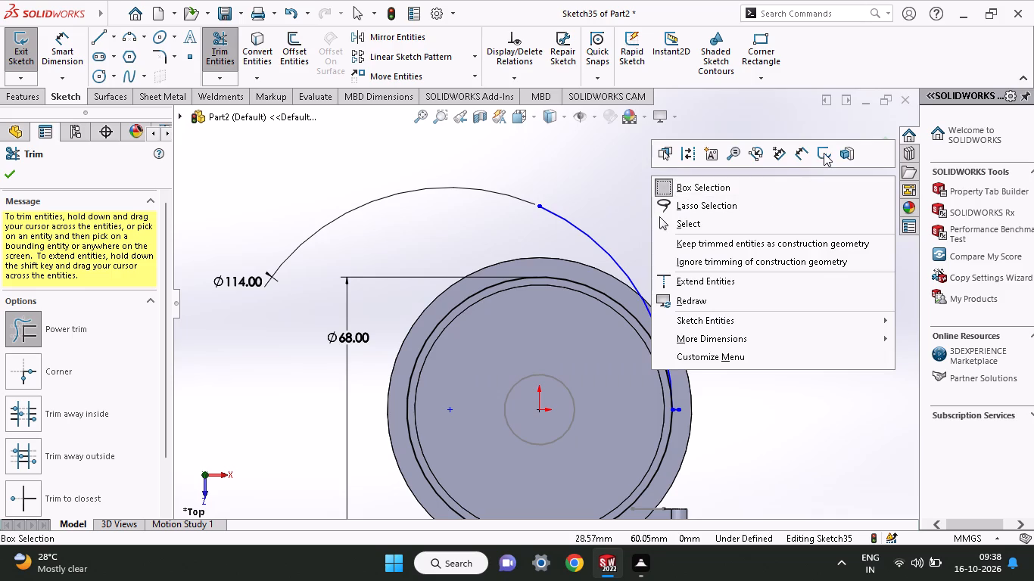
pyautogui.click(824, 153)
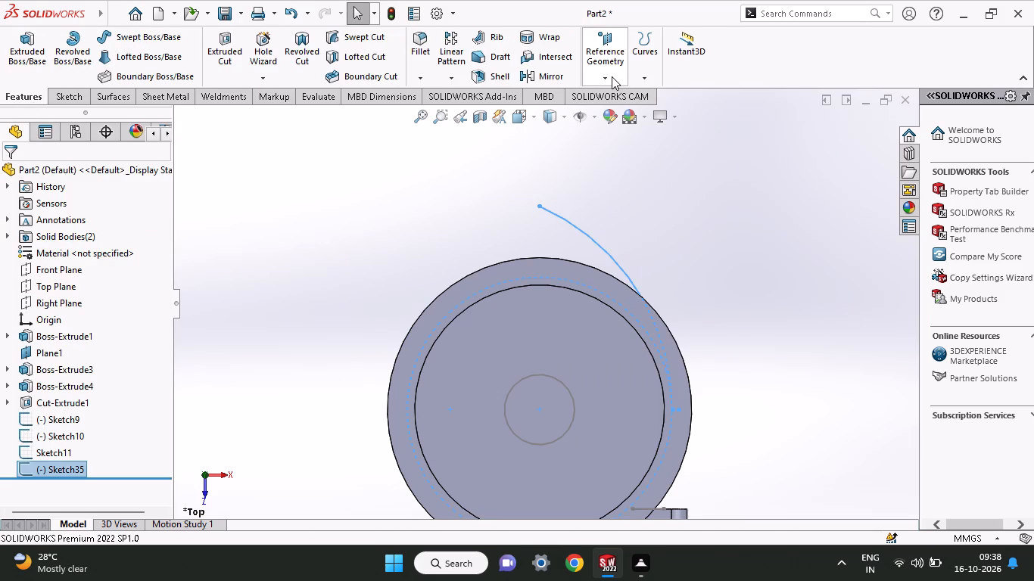
# Sketch on the Right Plane a vertical line through the scroll arc's free endpoint, reaching about 10.5 mm above and 9.6 mm below it.
pyautogui.click(72, 301)
pyautogui.click(83, 275)
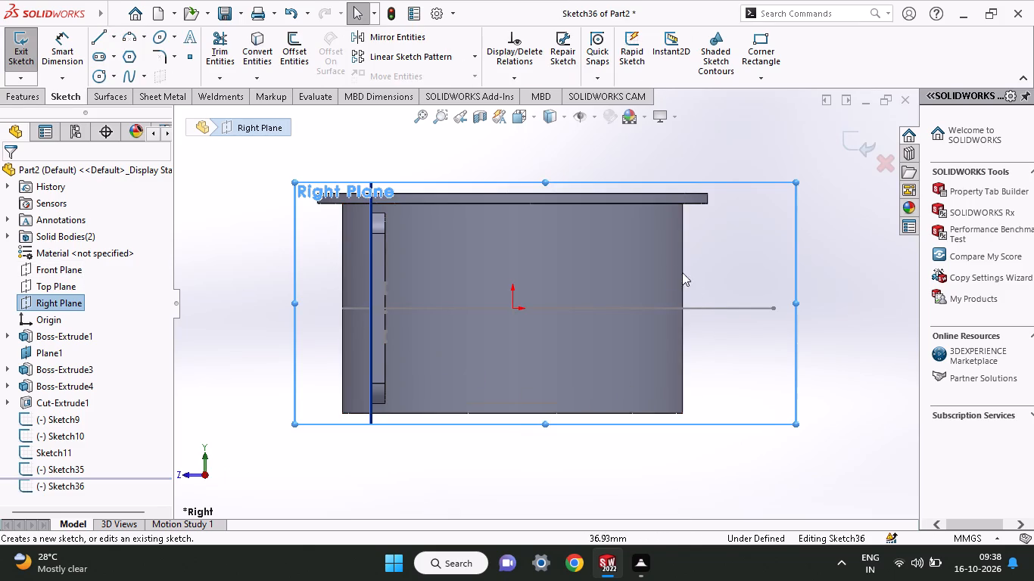
pyautogui.click(95, 36)
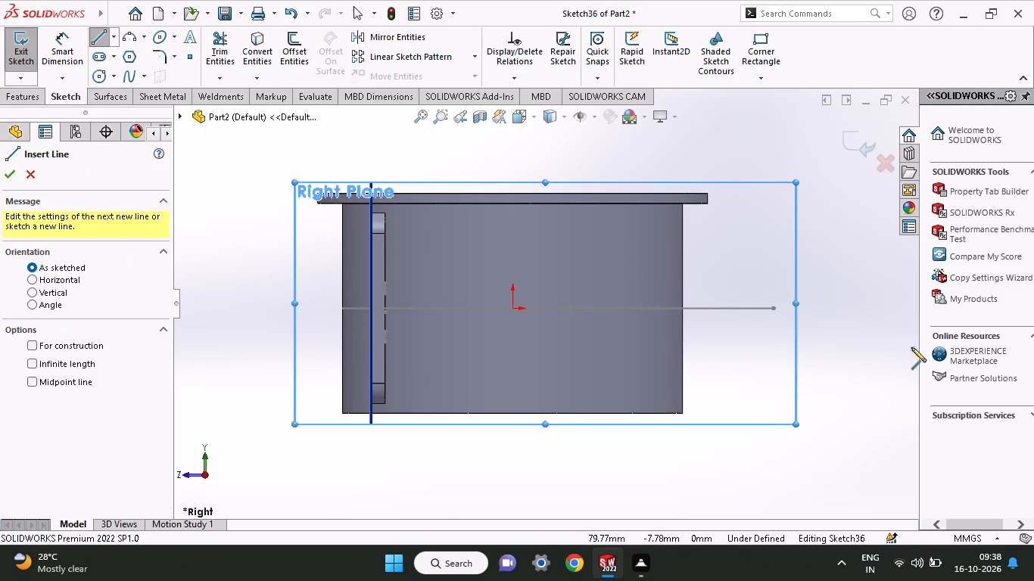
pyautogui.click(772, 307)
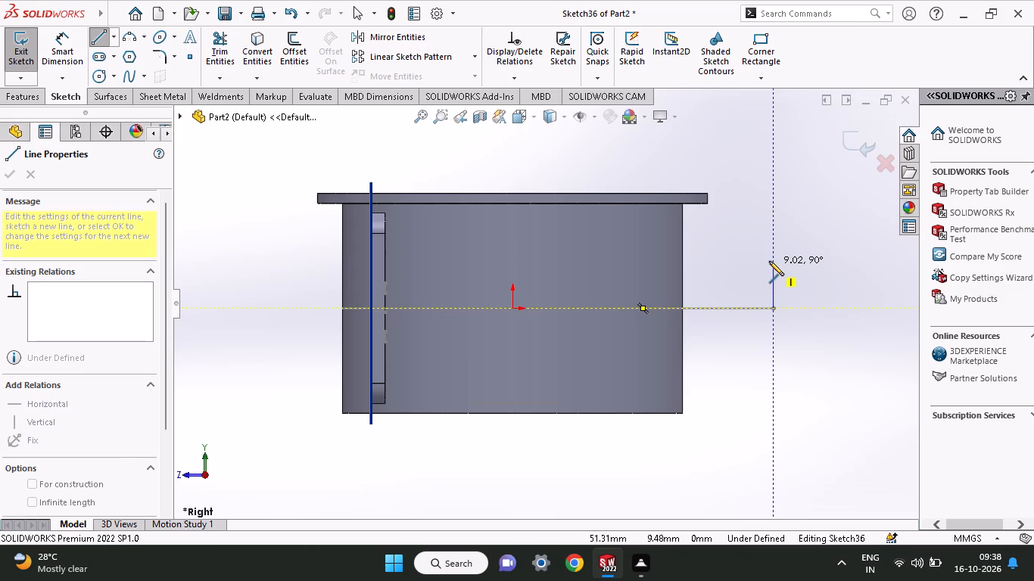
pyautogui.click(770, 256)
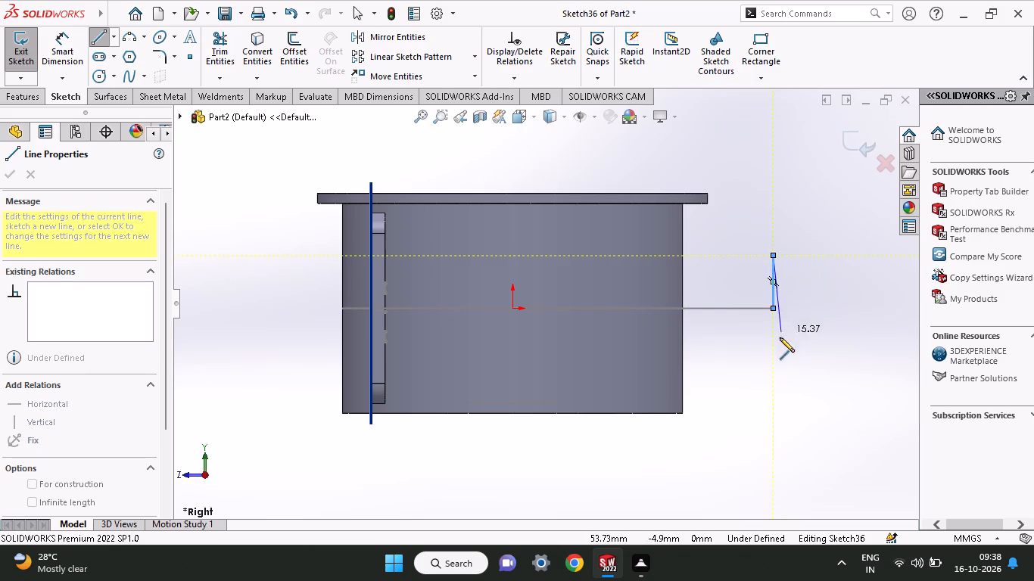
pyautogui.click(769, 356)
pyautogui.rightClick(793, 311)
pyautogui.click(806, 317)
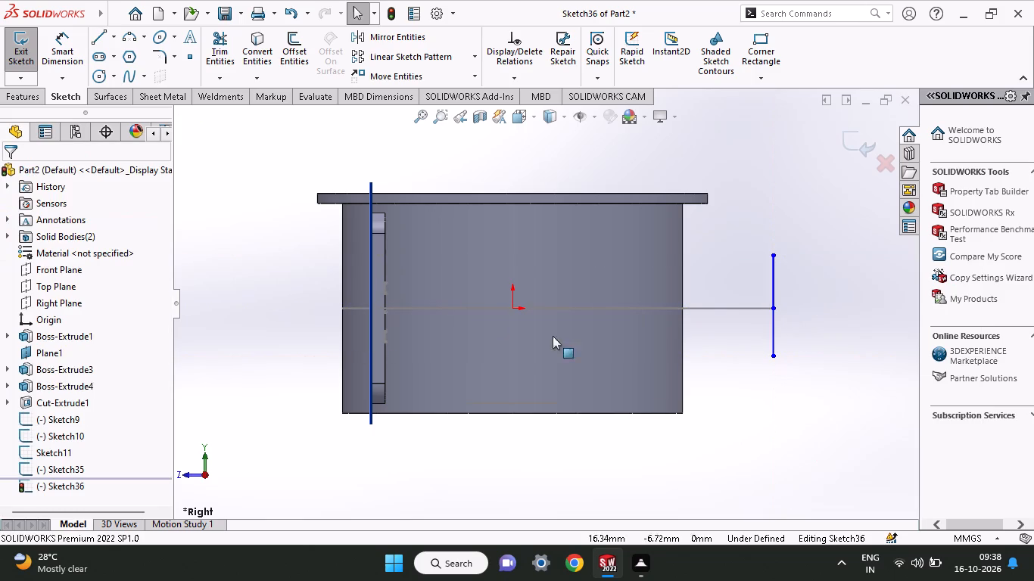
# Dimension the vertical line's upper and lower ends at 19 mm each from the scroll arc's endpoint.
pyautogui.click(67, 36)
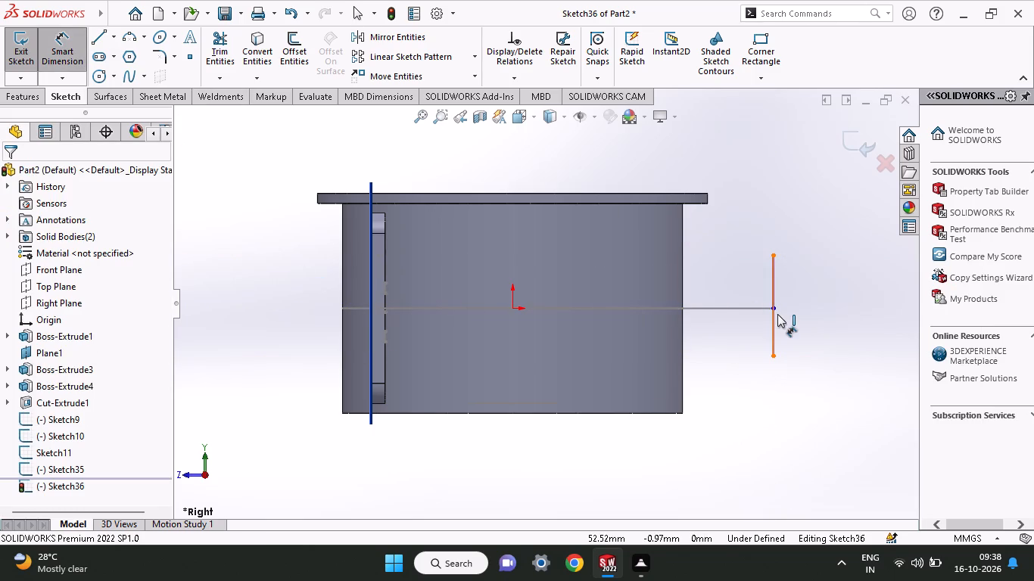
pyautogui.click(776, 307)
pyautogui.click(774, 251)
pyautogui.click(811, 278)
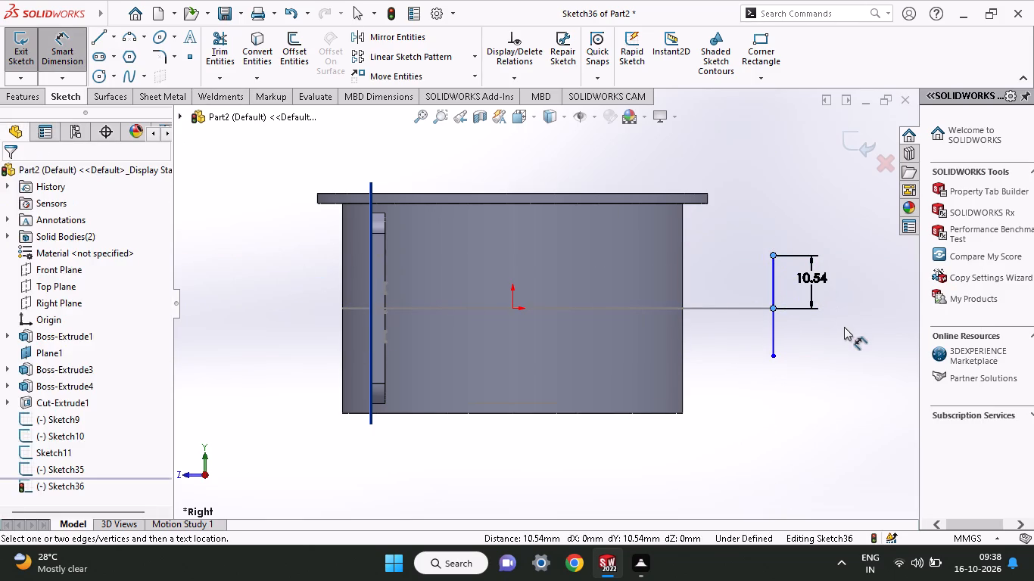
pyautogui.write('19')
pyautogui.press('Return')
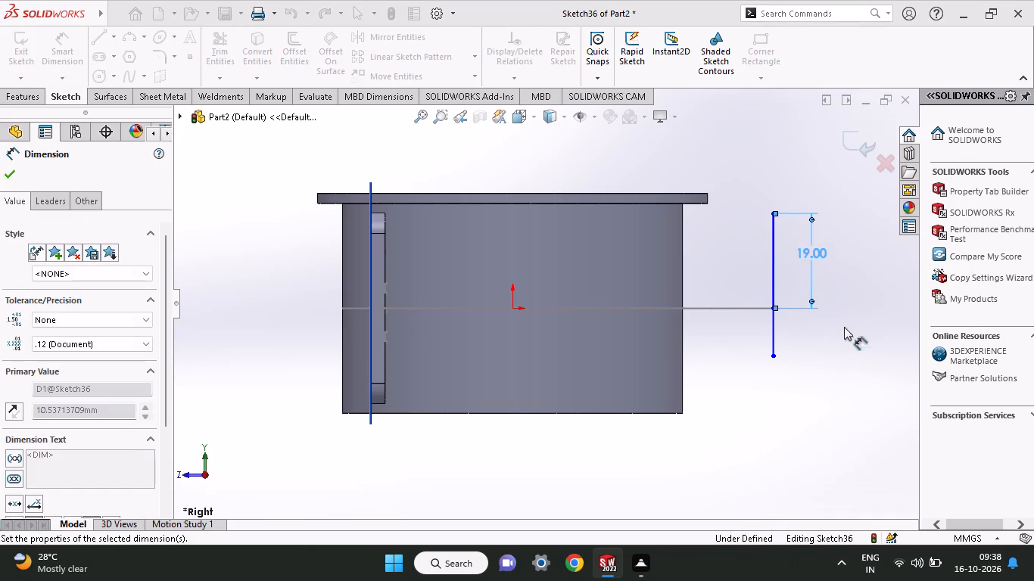
pyautogui.click(773, 353)
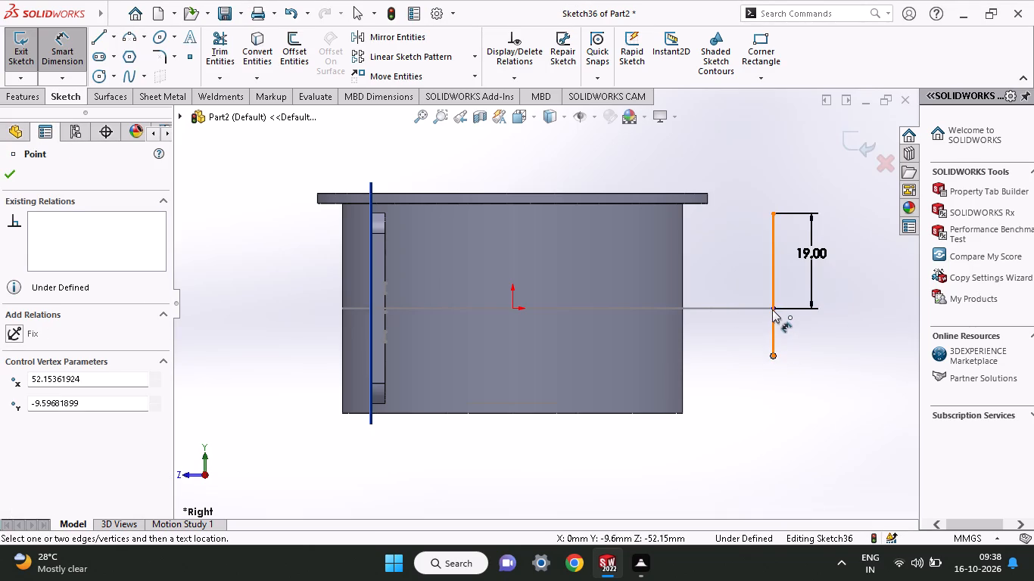
pyautogui.click(772, 309)
pyautogui.click(802, 331)
pyautogui.write('19')
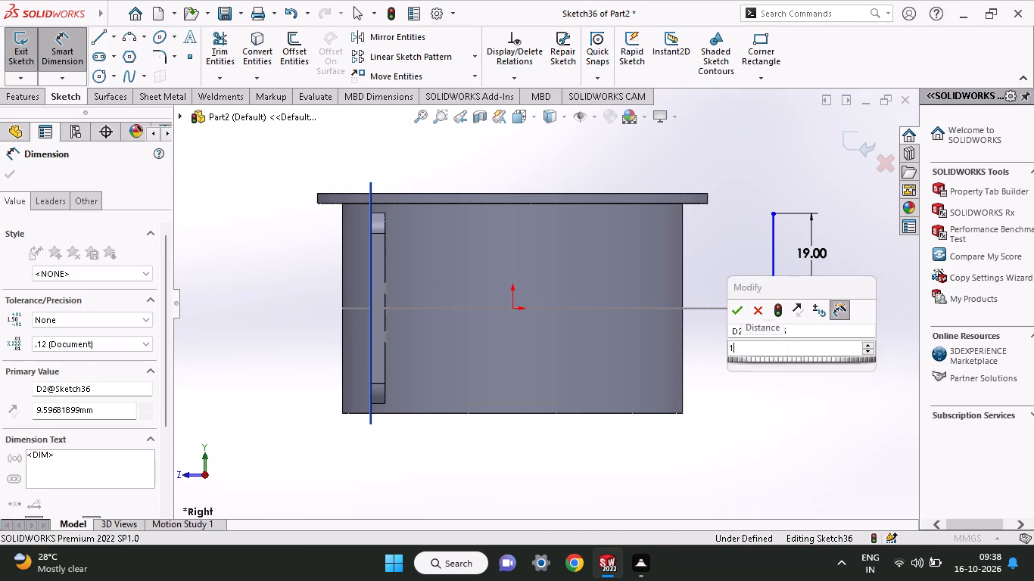
pyautogui.press('Return')
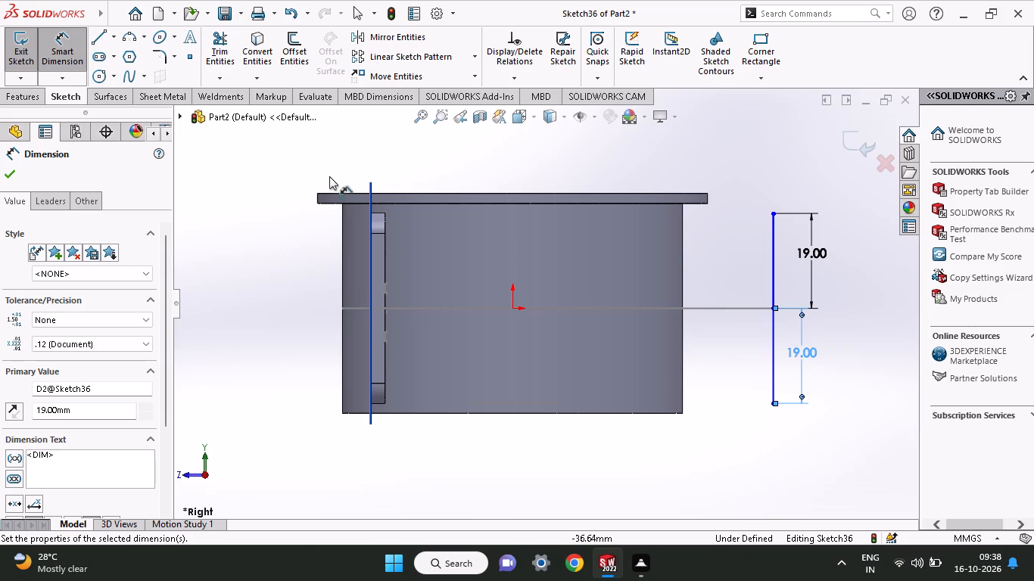
# Draw a horizontal line from the vertical line's upper end toward the round body and dimension it to 22.56 mm.
pyautogui.click(96, 33)
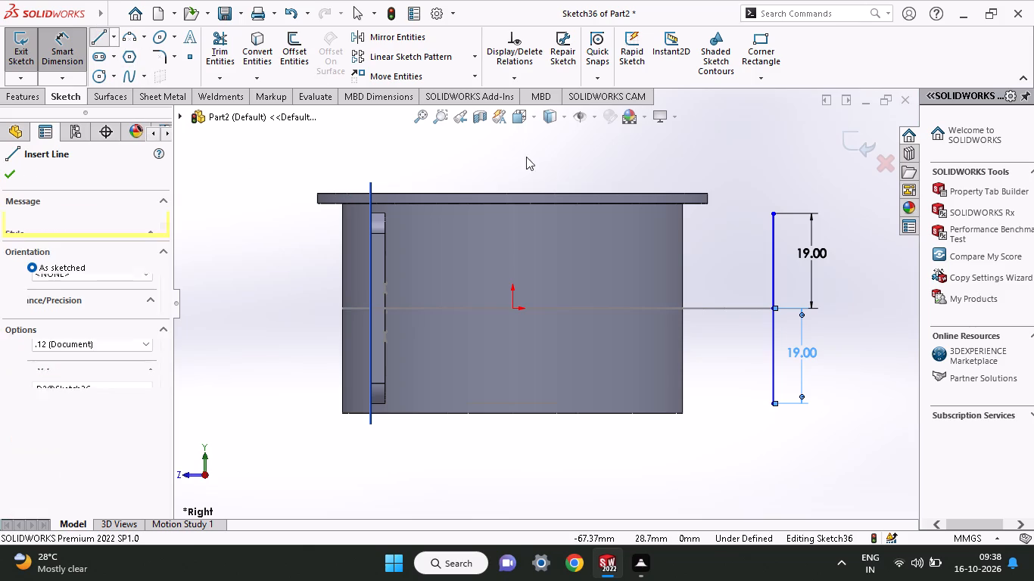
pyautogui.click(774, 213)
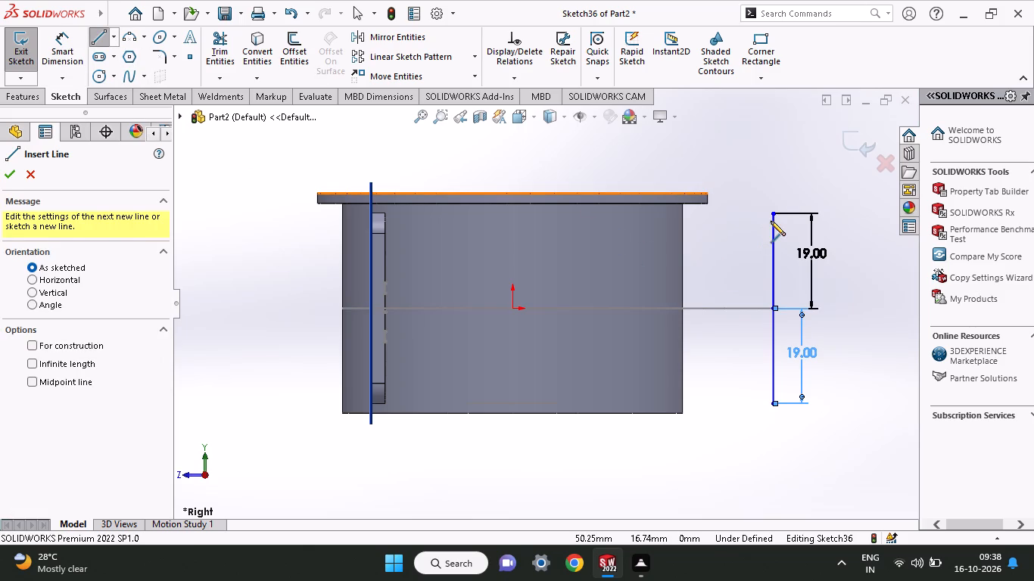
pyautogui.click(656, 212)
pyautogui.rightClick(652, 239)
pyautogui.click(675, 247)
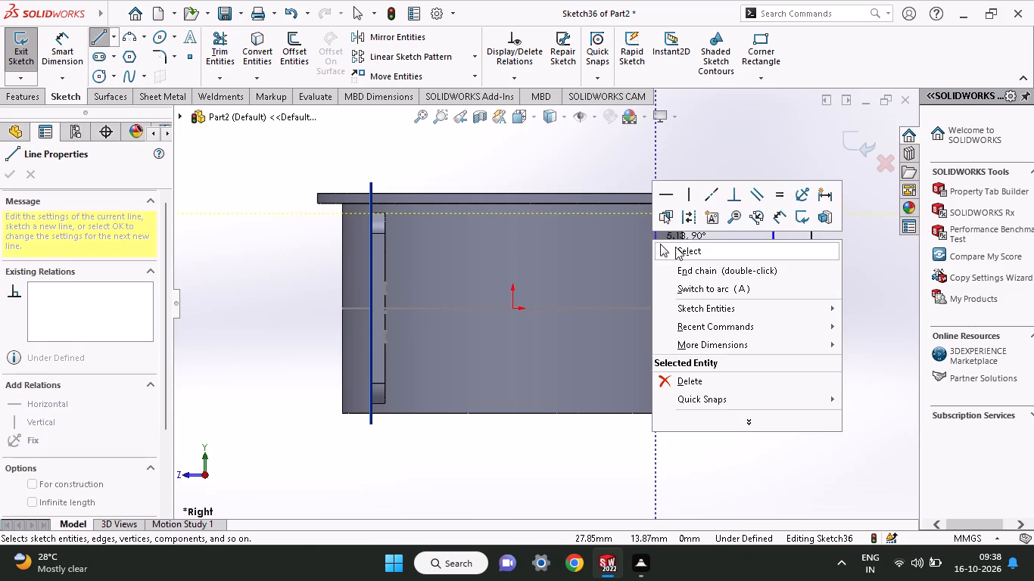
pyautogui.click(61, 44)
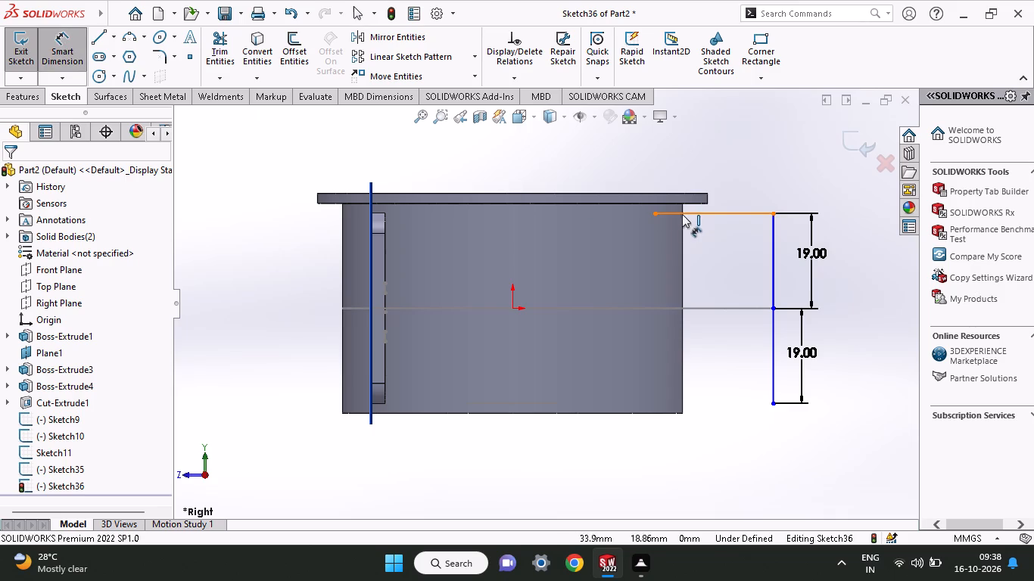
pyautogui.click(682, 214)
pyautogui.click(720, 158)
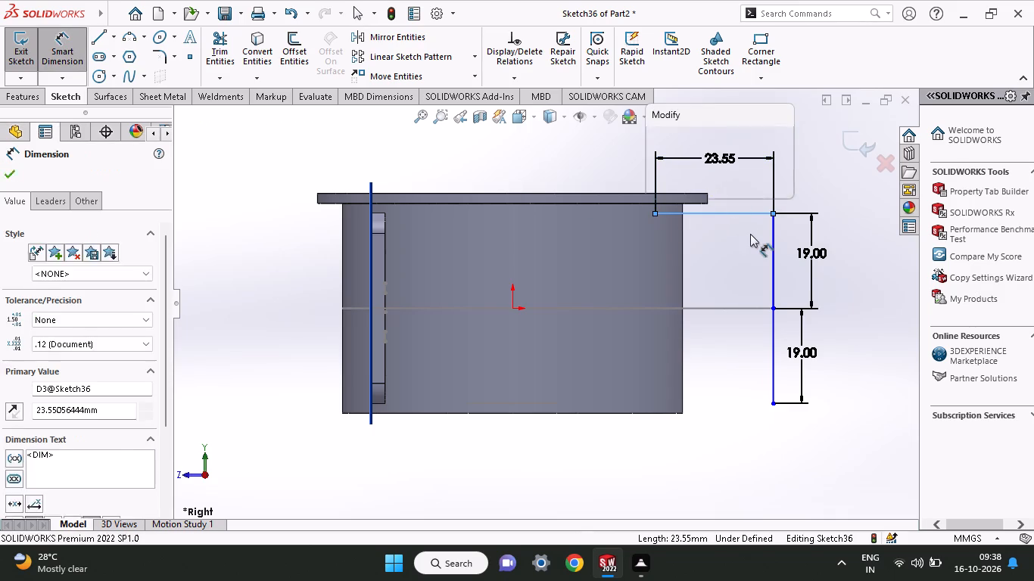
pyautogui.write('22.56')
pyautogui.press('Return')
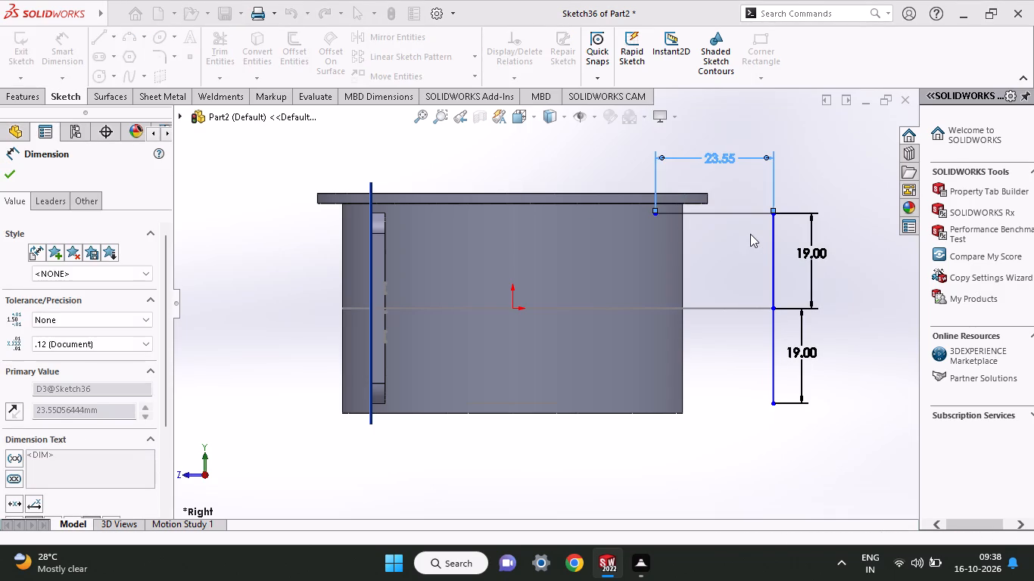
# Draw a line about 38 mm long down from the horizontal line's inner end and make it vertical.
pyautogui.click(94, 41)
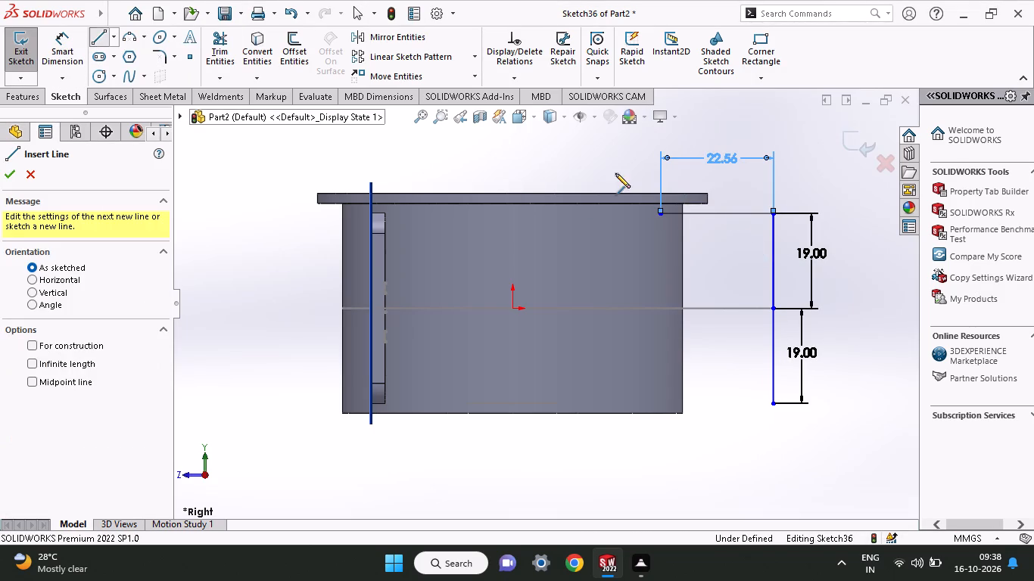
pyautogui.click(659, 216)
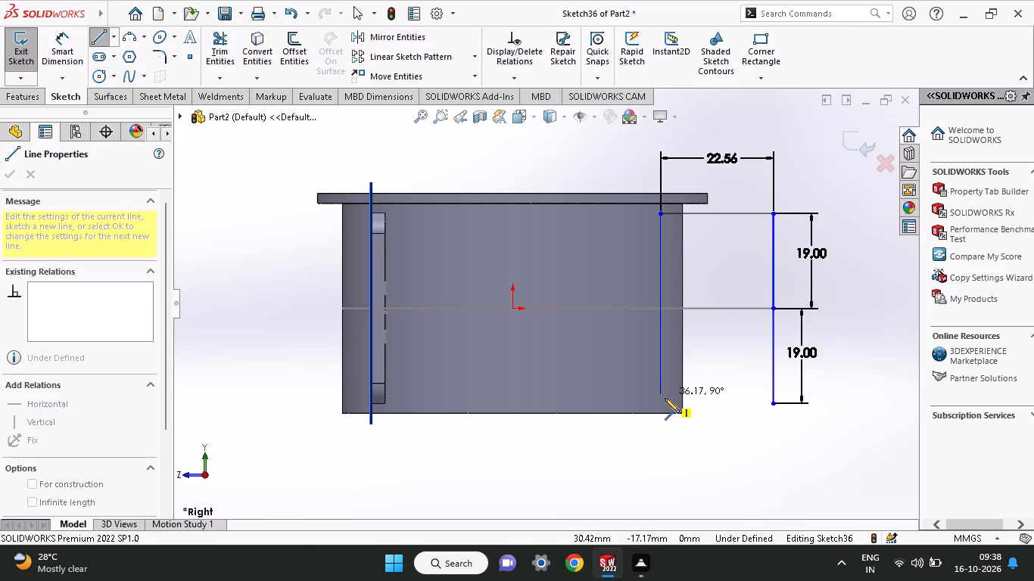
pyautogui.click(667, 403)
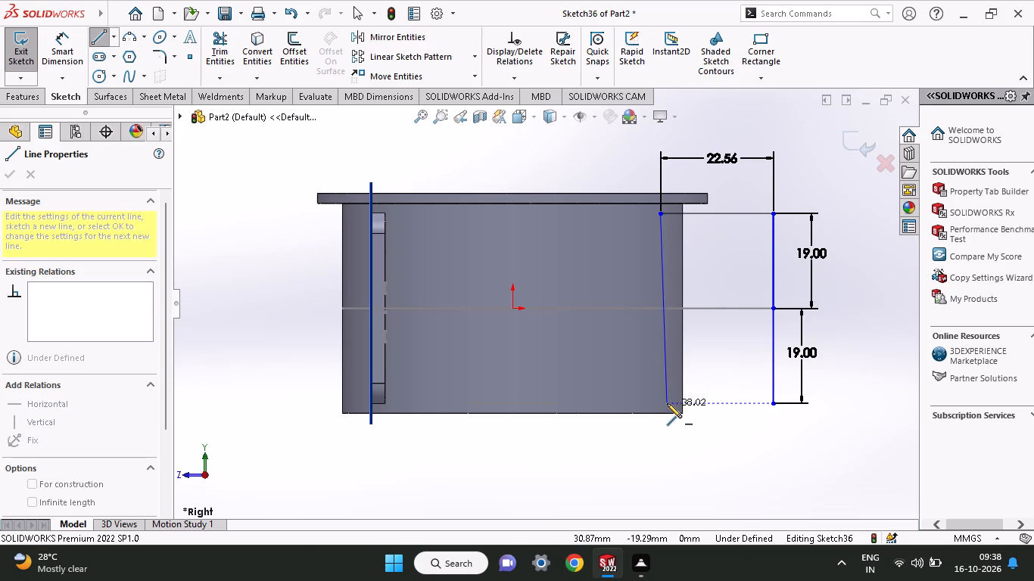
pyautogui.rightClick(749, 431)
pyautogui.click(765, 400)
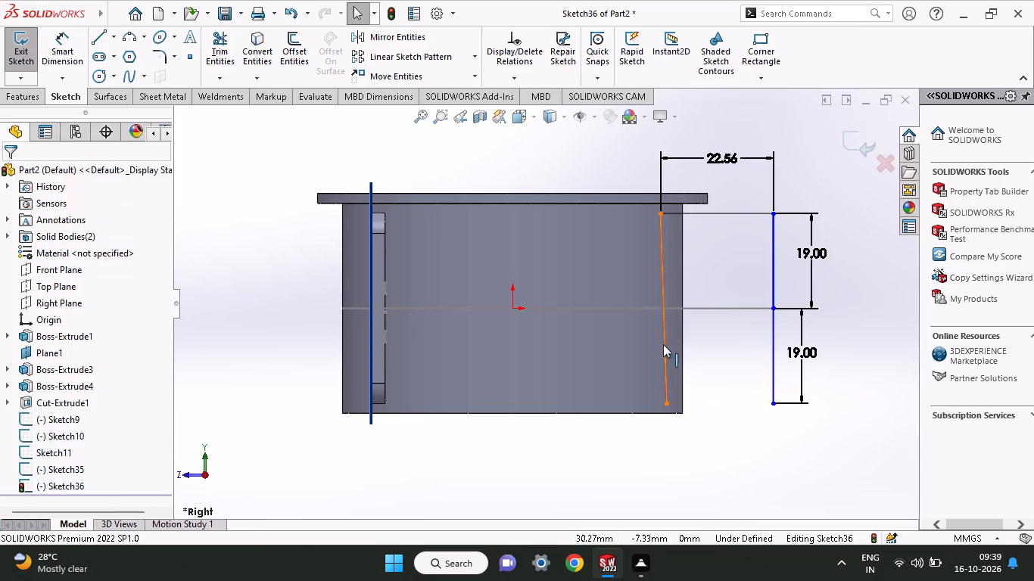
pyautogui.click(663, 343)
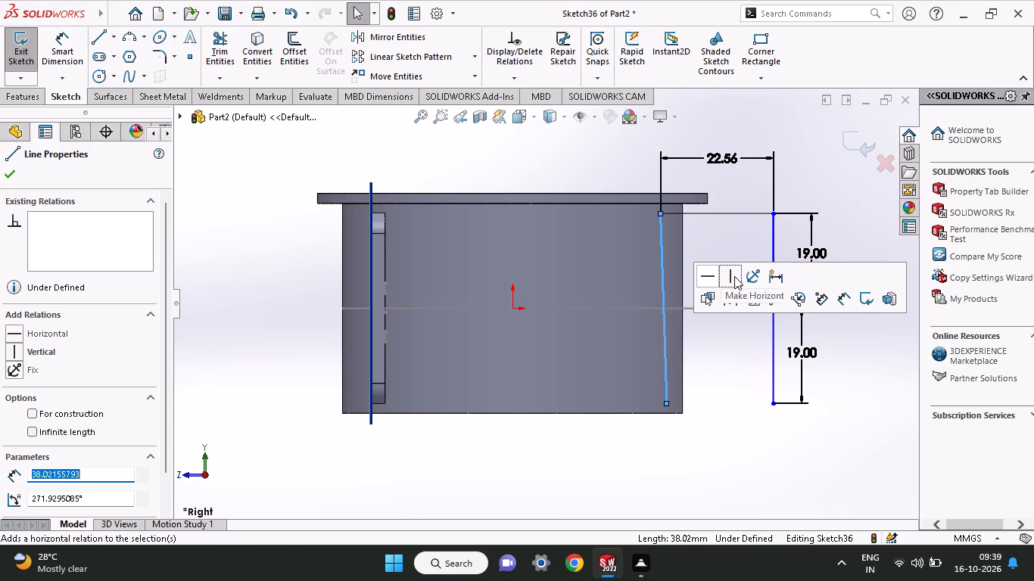
pyautogui.click(734, 276)
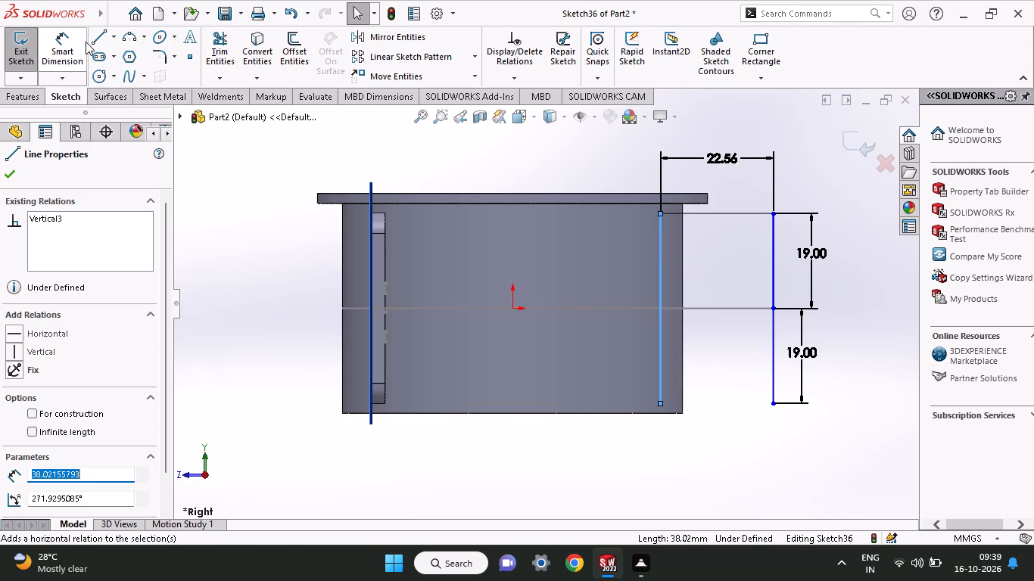
# Close the rectangular profile with a horizontal line joining the lower ends of the two vertical sides.
pyautogui.click(90, 36)
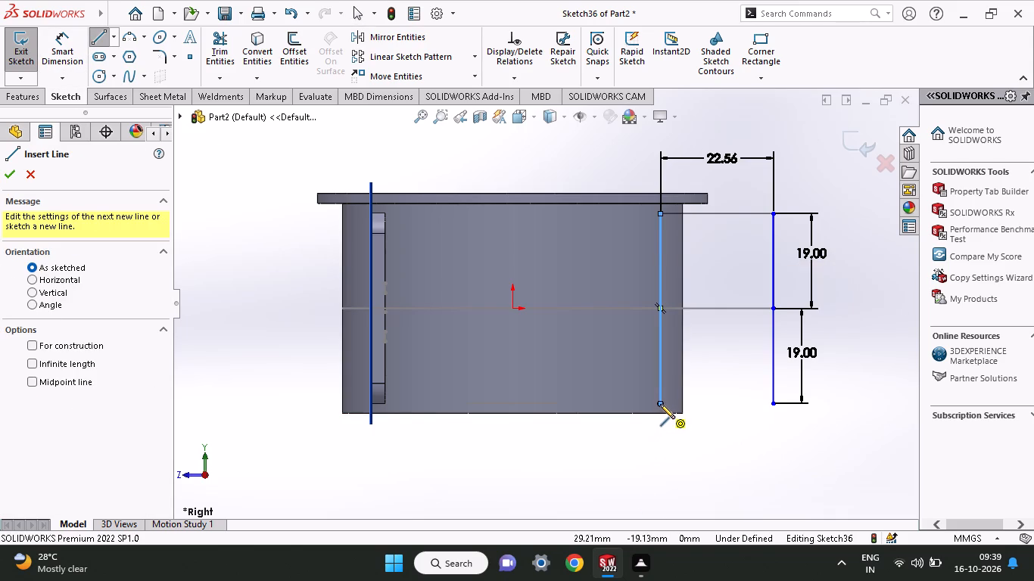
pyautogui.click(662, 402)
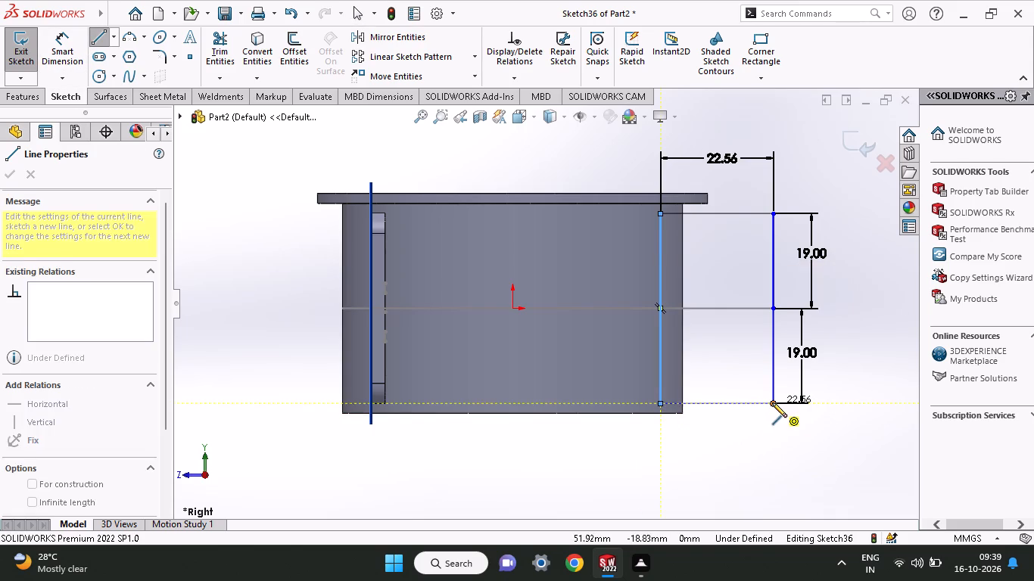
pyautogui.click(772, 402)
pyautogui.rightClick(755, 427)
pyautogui.click(774, 437)
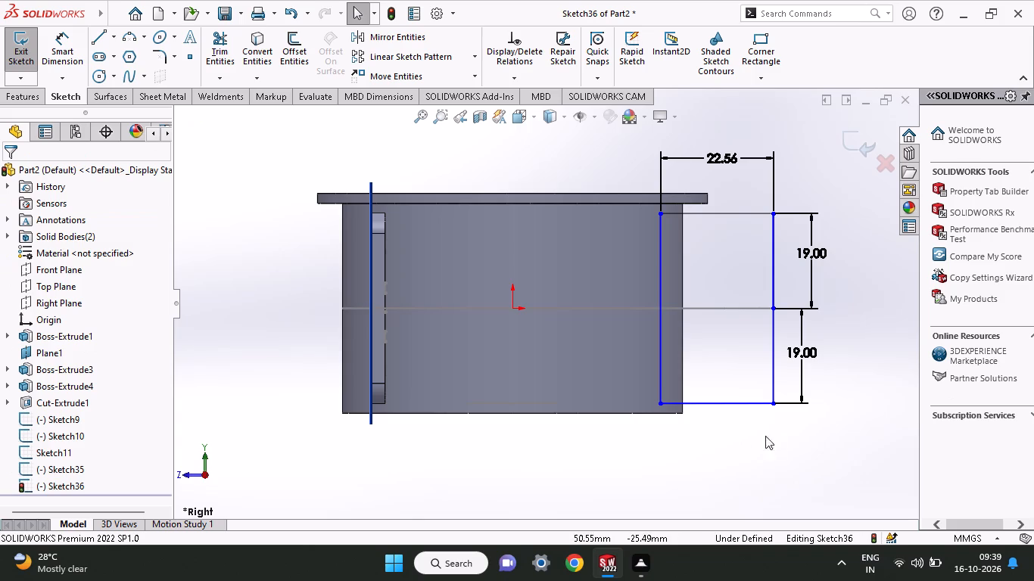
# Fillet all four corners of the rectangular section profile with a 7 mm radius.
pyautogui.click(164, 59)
pyautogui.click(659, 240)
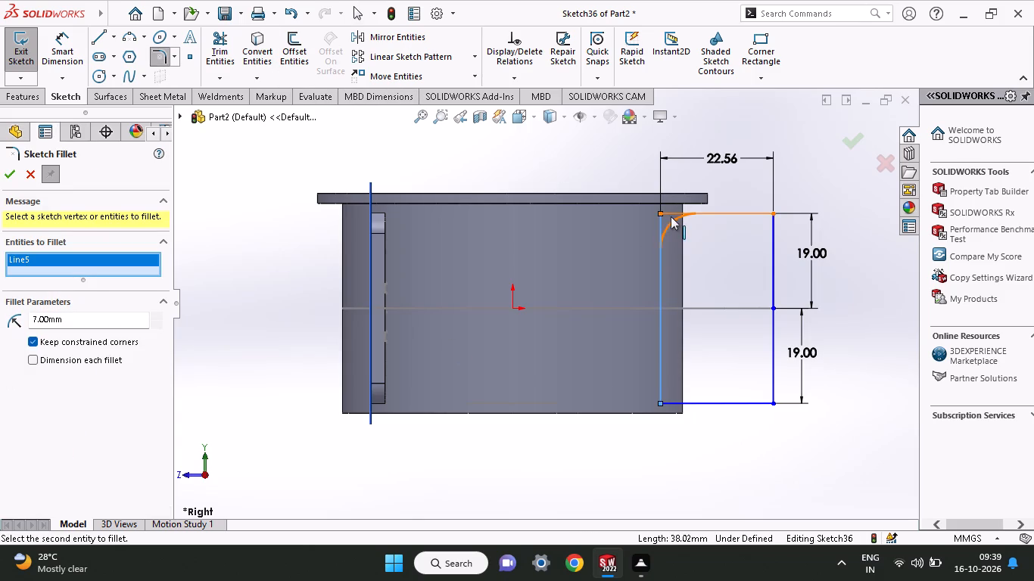
pyautogui.click(671, 215)
pyautogui.click(773, 226)
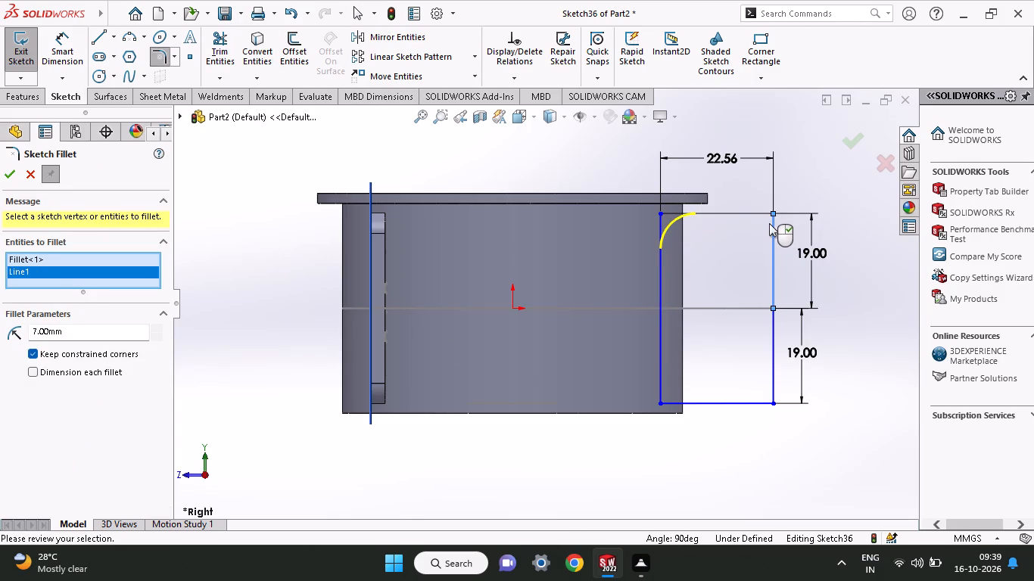
pyautogui.click(766, 213)
pyautogui.click(657, 402)
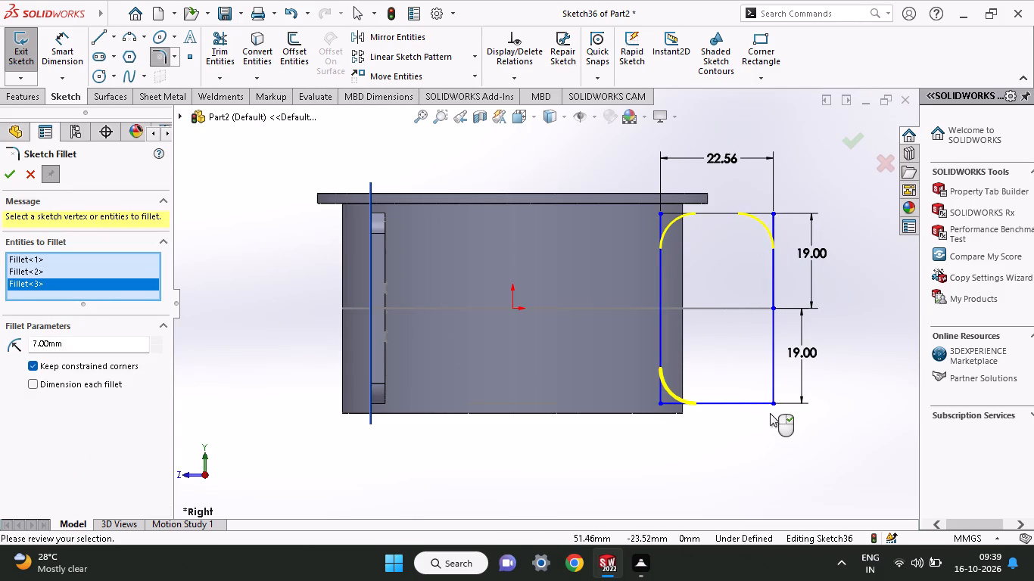
pyautogui.click(774, 404)
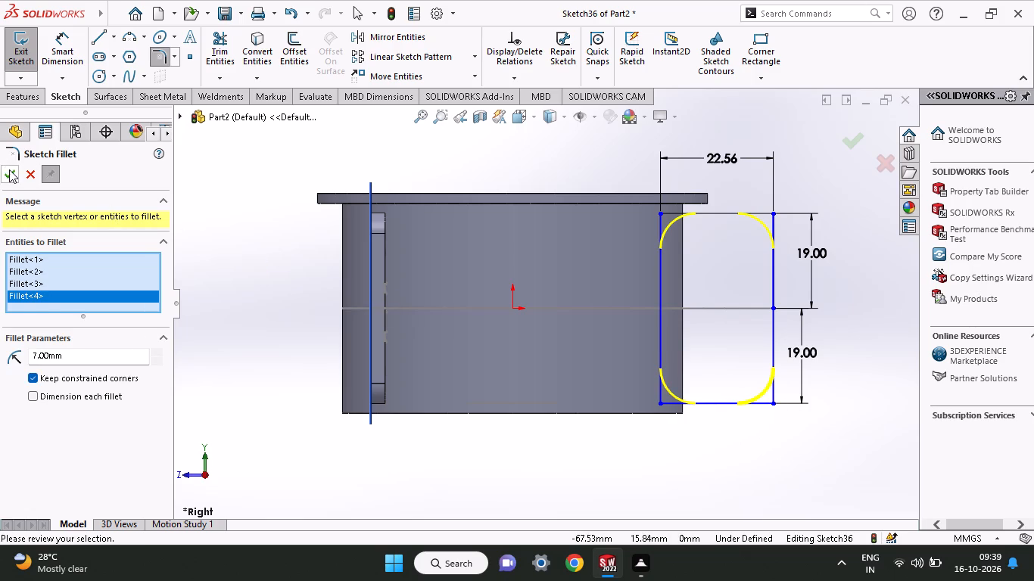
pyautogui.click(9, 169)
pyautogui.moveTo(559, 421); pyautogui.dragTo(418, 317, button='middle')
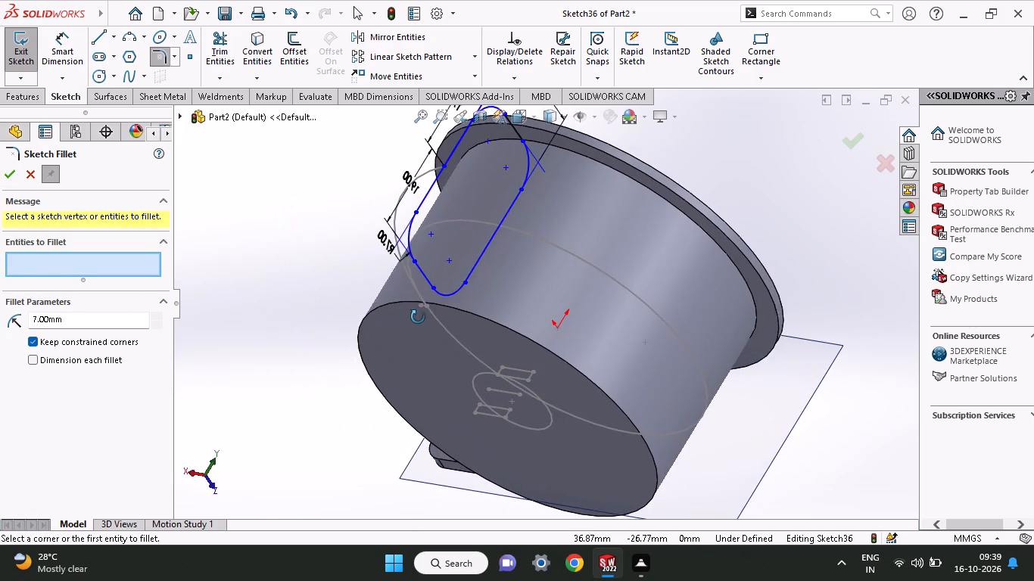
pyautogui.moveTo(418, 317); pyautogui.dragTo(366, 280, button='middle')
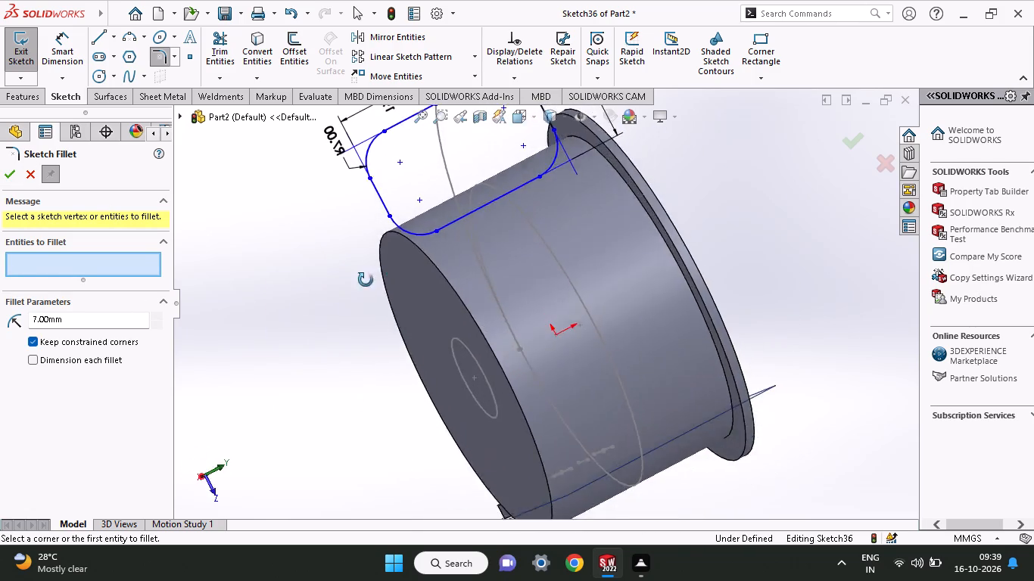
pyautogui.moveTo(366, 280); pyautogui.dragTo(339, 427, button='middle')
pyautogui.moveTo(375, 153); pyautogui.dragTo(321, 210, button='middle')
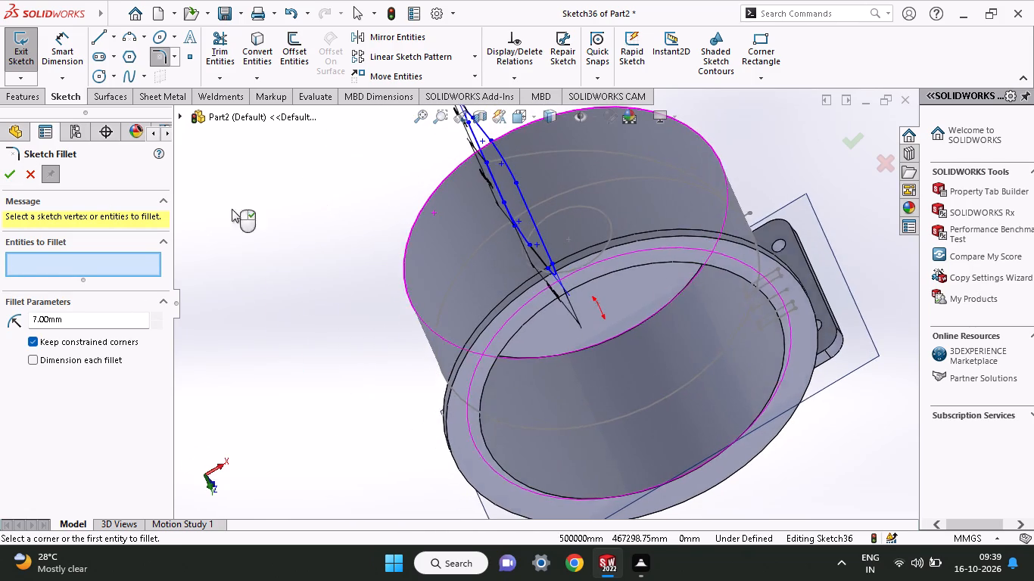
pyautogui.click(9, 176)
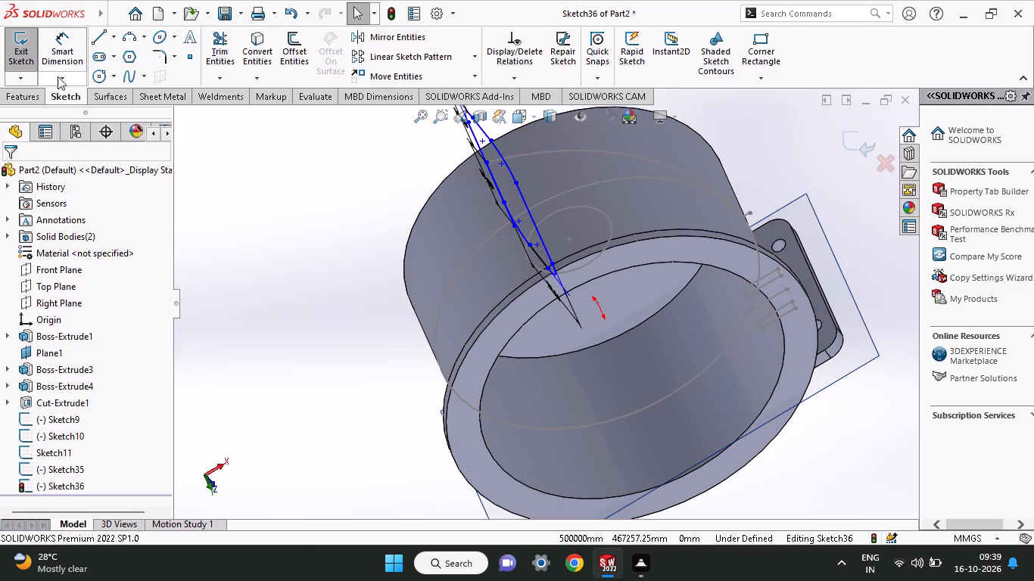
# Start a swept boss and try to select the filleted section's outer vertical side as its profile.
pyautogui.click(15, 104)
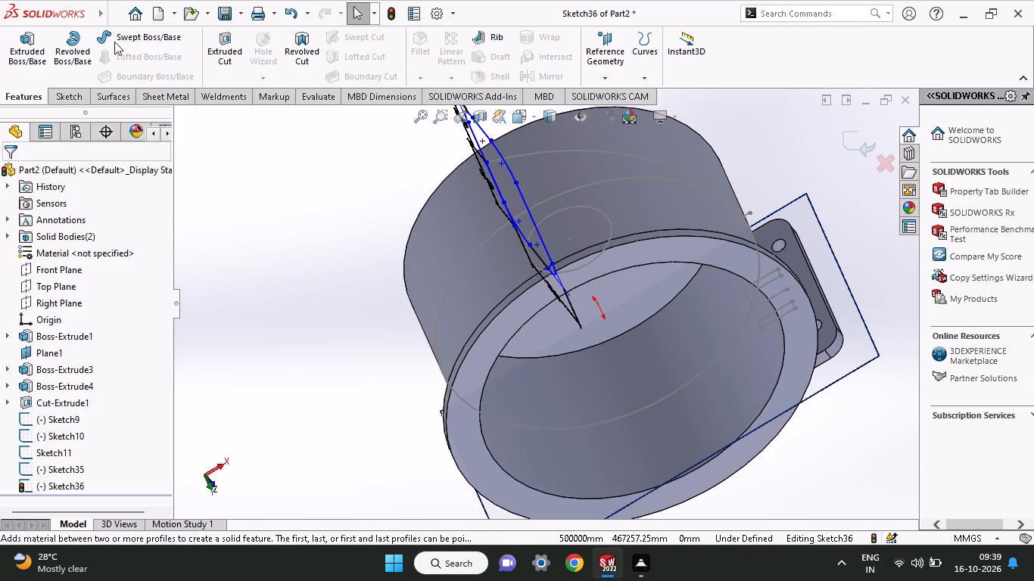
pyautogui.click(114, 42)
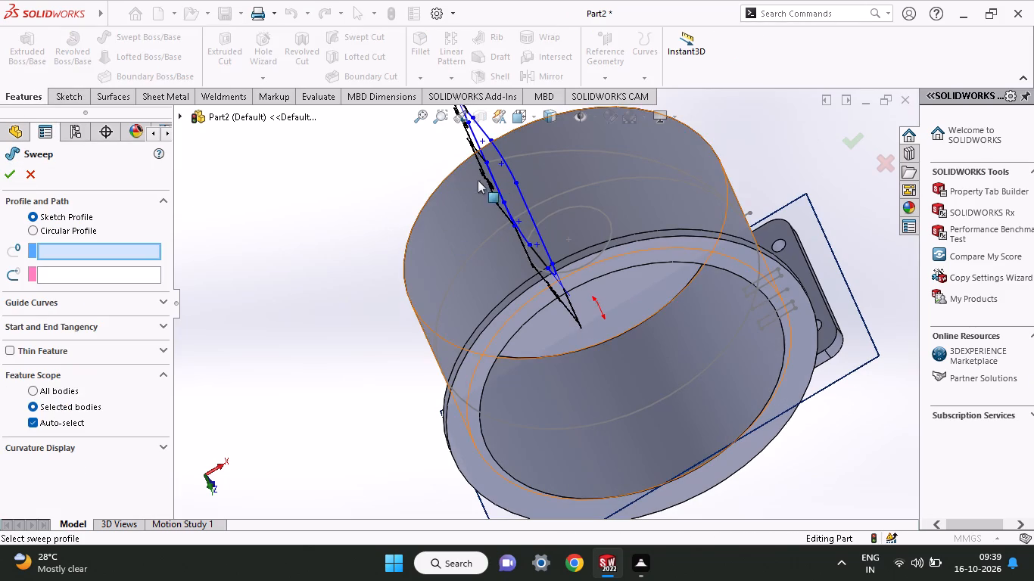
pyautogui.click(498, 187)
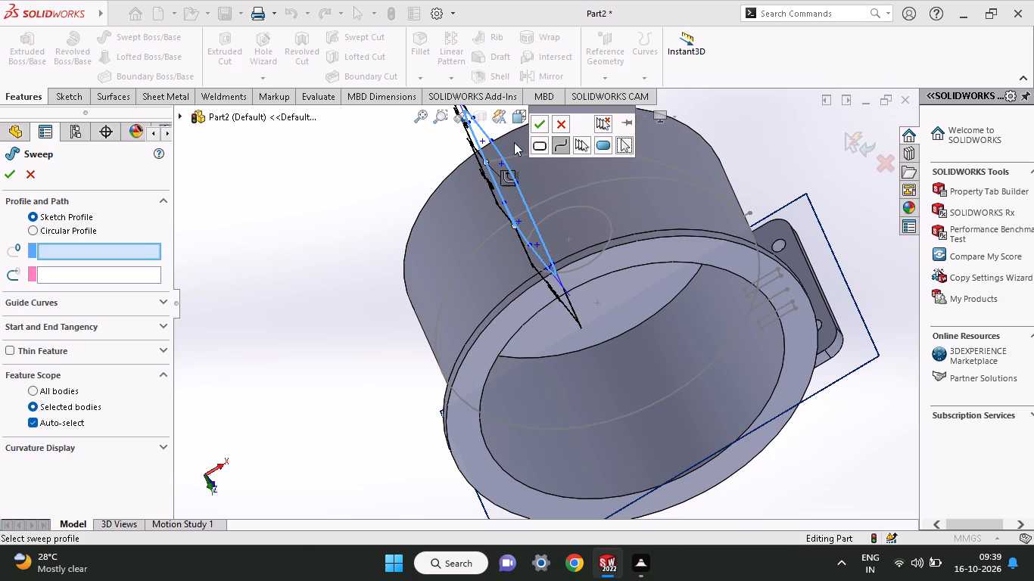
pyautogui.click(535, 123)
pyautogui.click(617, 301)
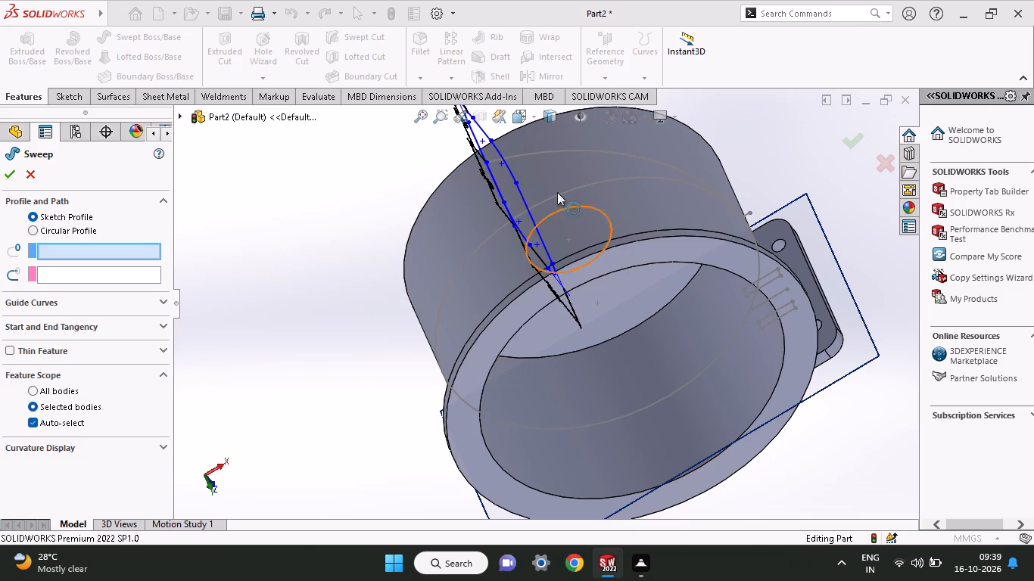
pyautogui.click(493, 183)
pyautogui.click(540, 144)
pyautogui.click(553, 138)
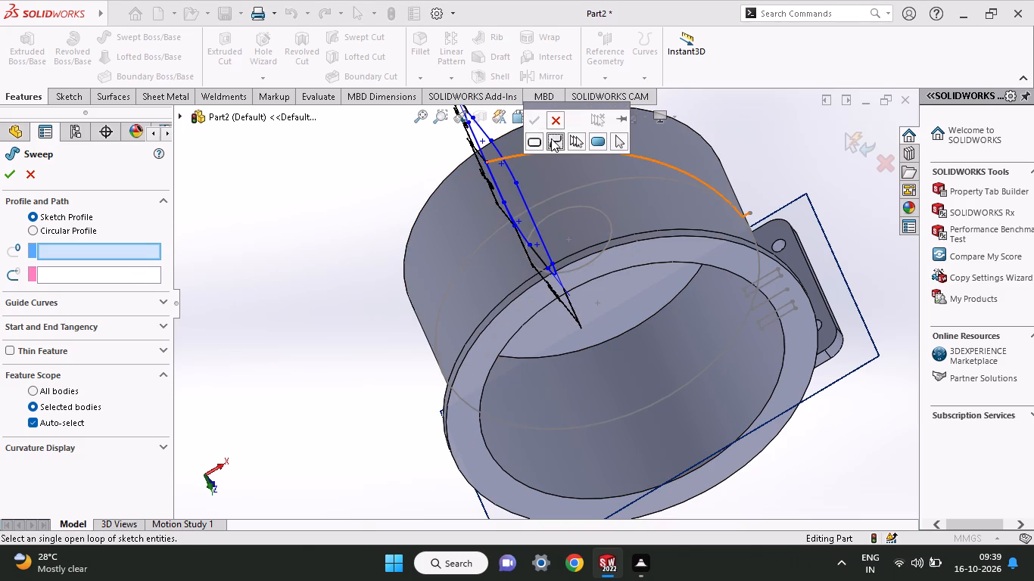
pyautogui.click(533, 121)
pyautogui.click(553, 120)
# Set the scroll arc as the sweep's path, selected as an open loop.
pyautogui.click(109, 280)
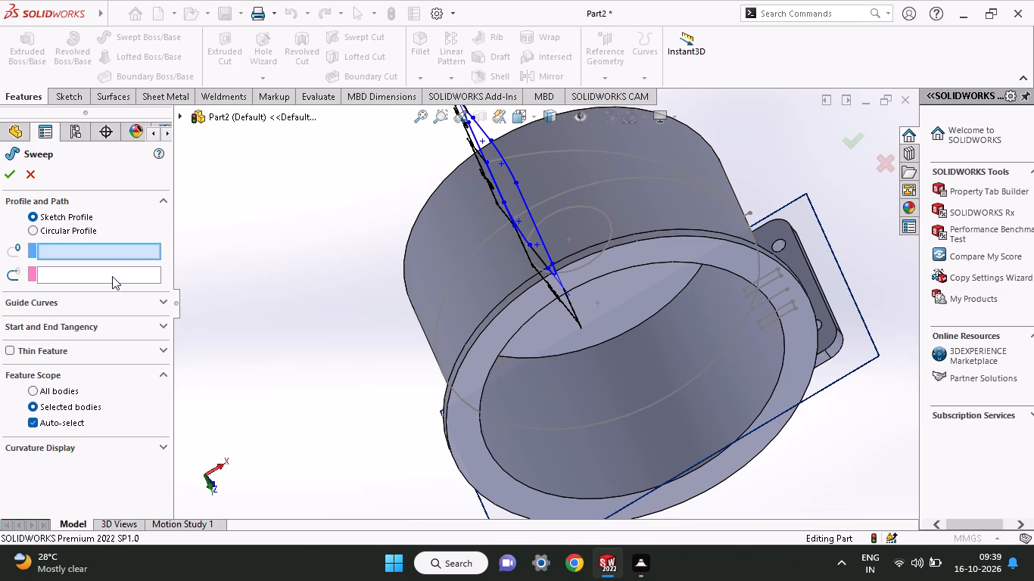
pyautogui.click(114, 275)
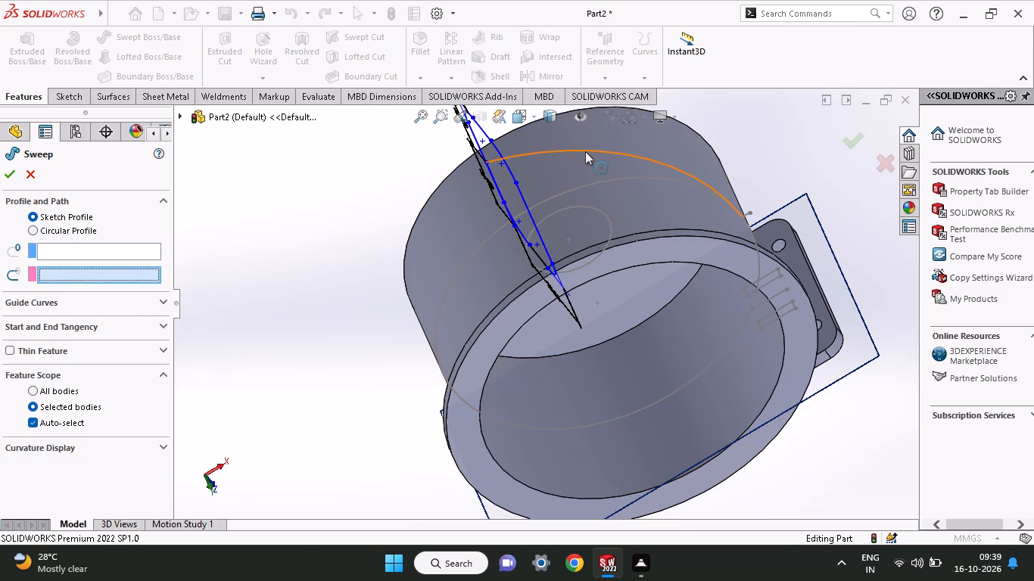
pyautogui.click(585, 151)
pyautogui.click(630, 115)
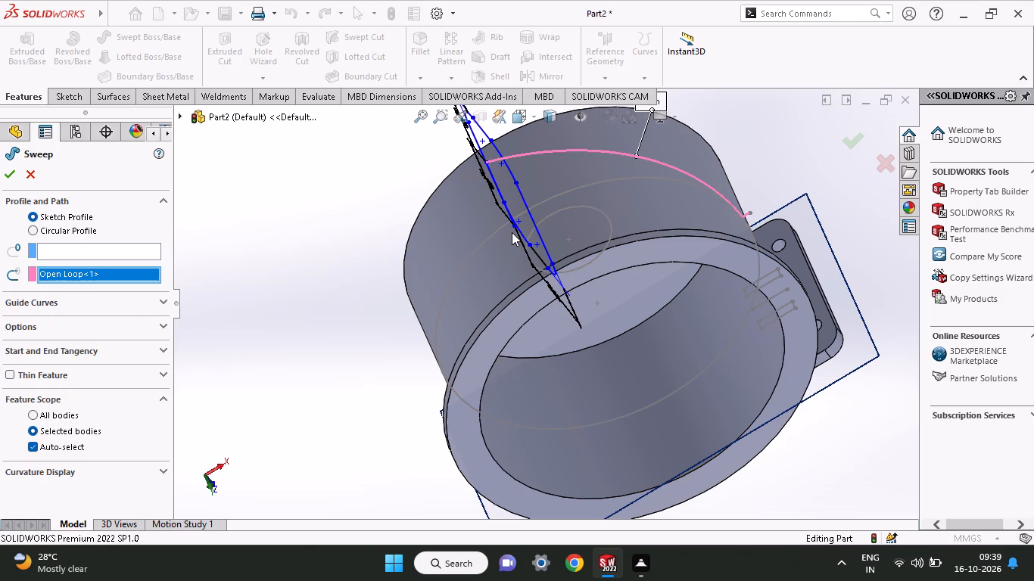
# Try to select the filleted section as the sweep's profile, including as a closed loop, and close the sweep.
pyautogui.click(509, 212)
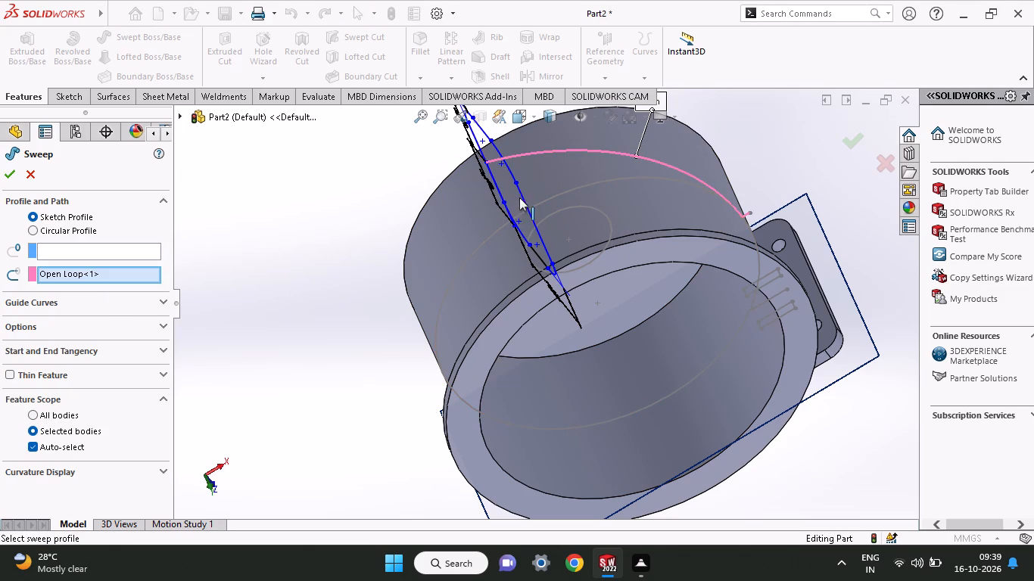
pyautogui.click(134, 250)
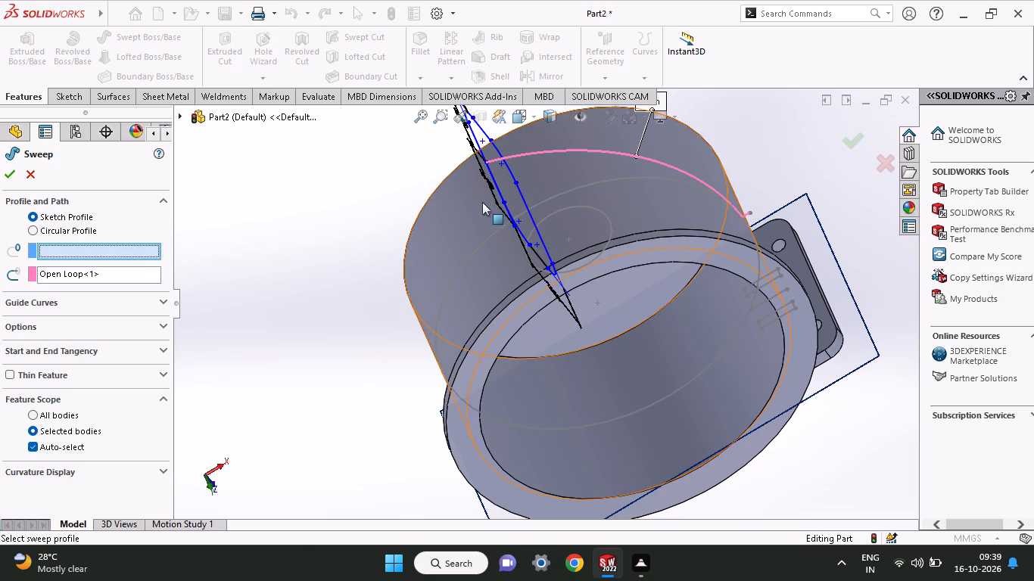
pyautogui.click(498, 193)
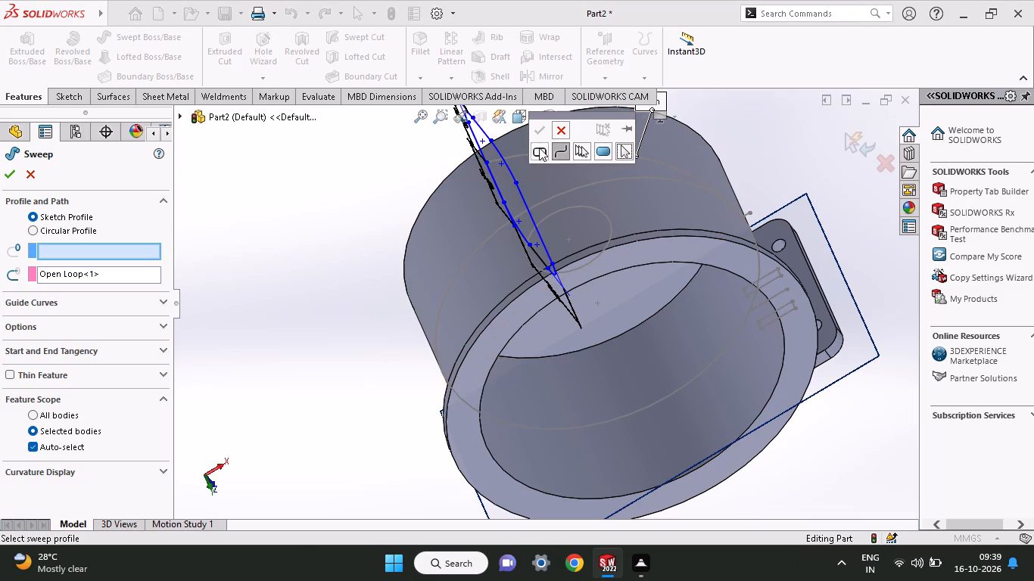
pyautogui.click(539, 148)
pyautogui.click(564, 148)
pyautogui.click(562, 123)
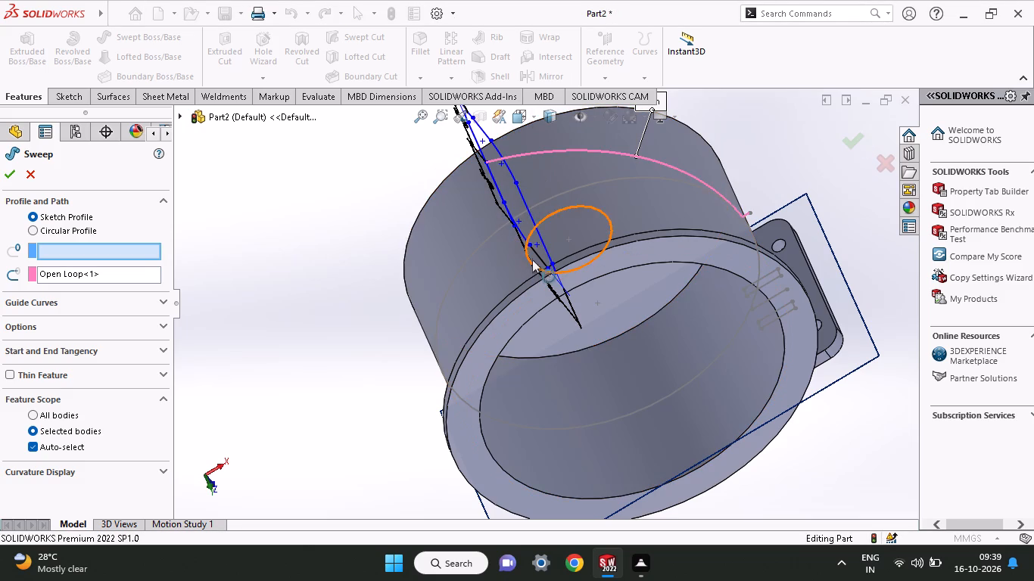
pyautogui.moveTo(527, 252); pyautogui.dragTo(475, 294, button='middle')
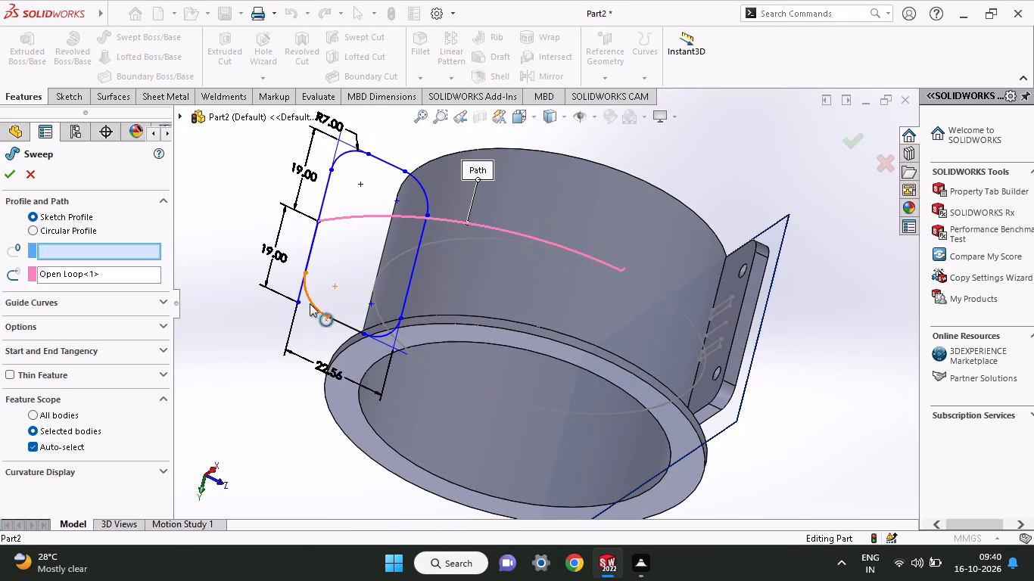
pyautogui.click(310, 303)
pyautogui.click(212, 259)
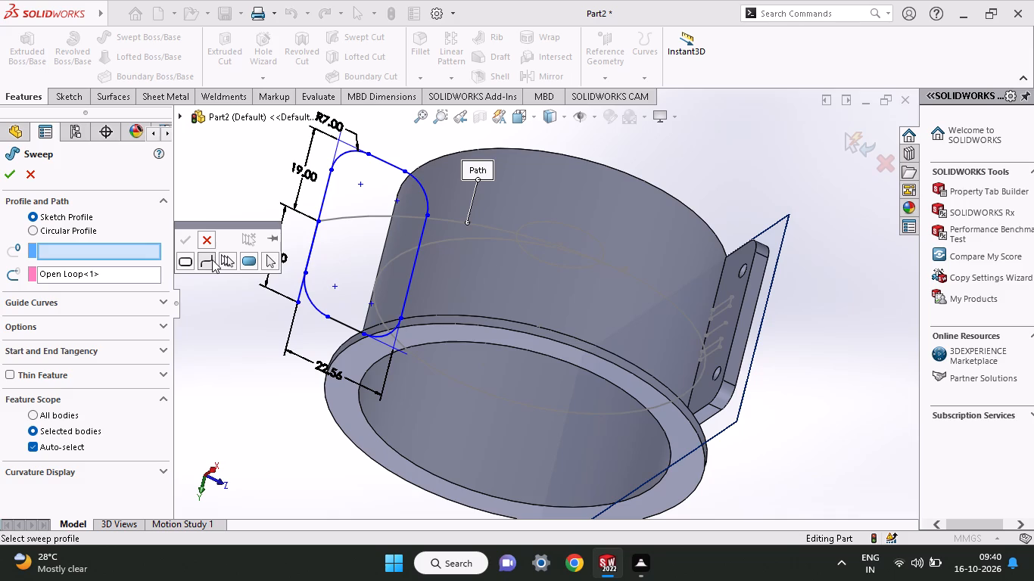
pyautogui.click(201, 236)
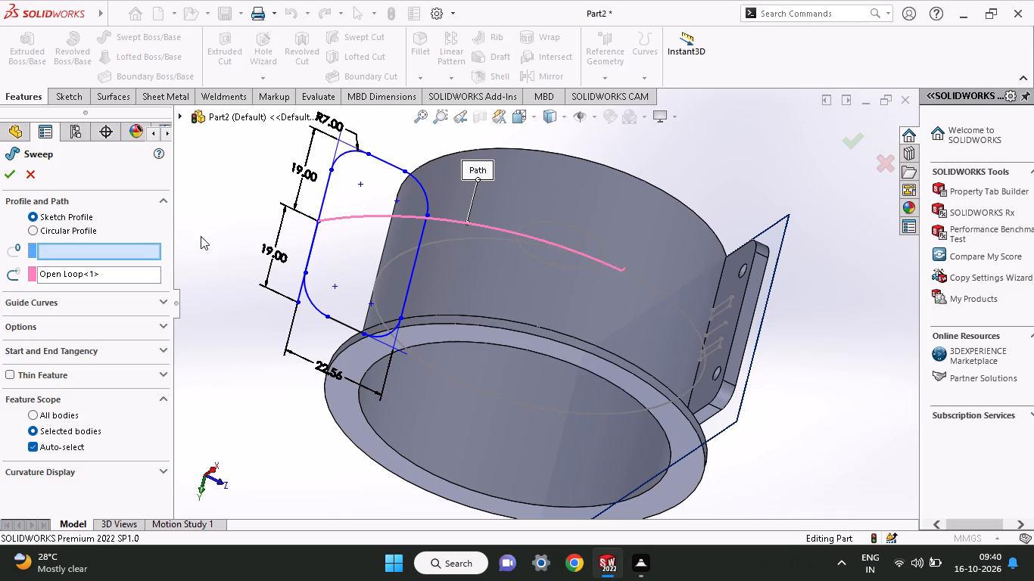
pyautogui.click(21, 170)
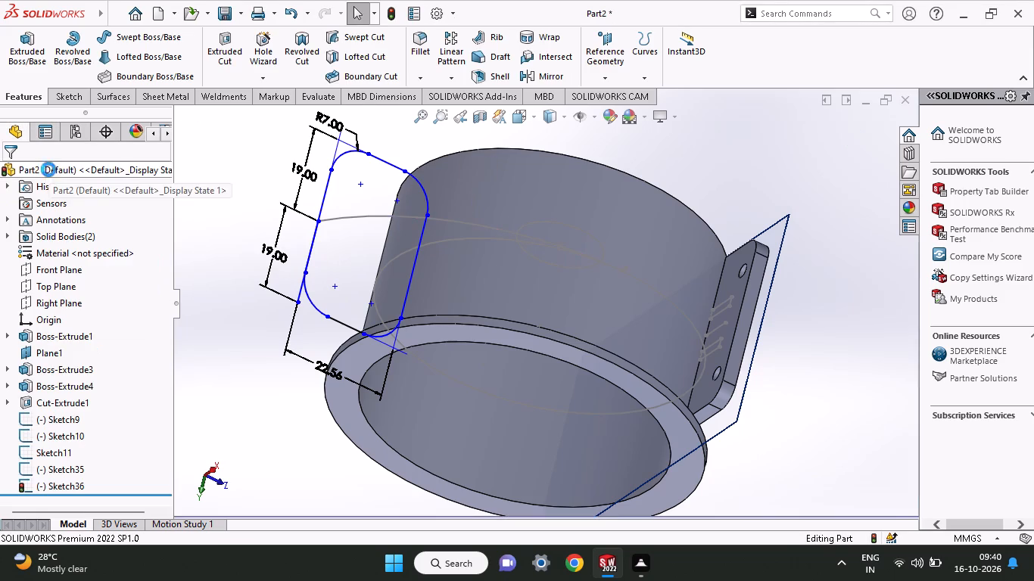
# Return to editing the section sketch and trim the leftover line stub beyond the fillet at its upper outer corner.
pyautogui.click(79, 98)
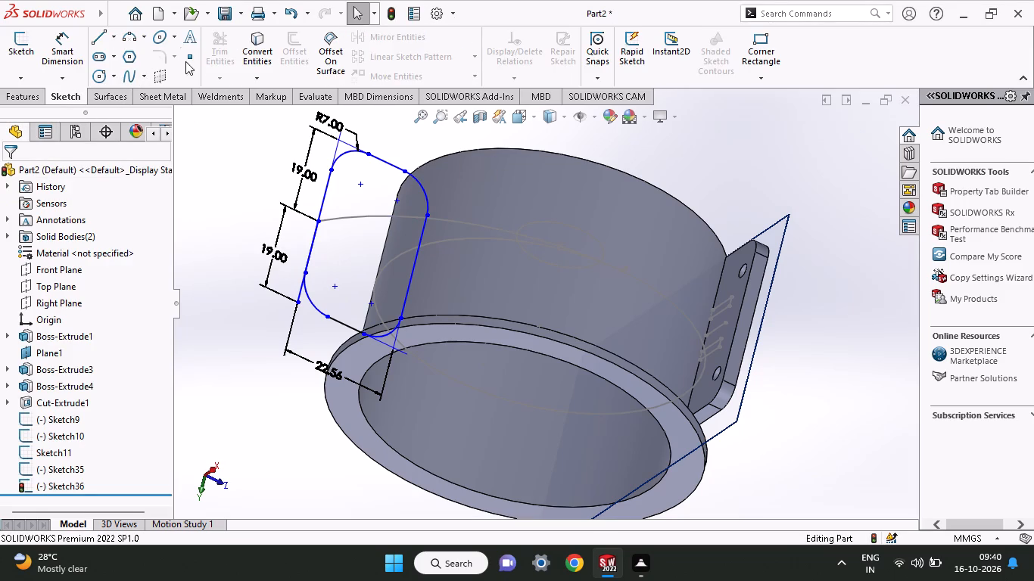
pyautogui.hotkey('ctrl', 'z')
pyautogui.click(229, 51)
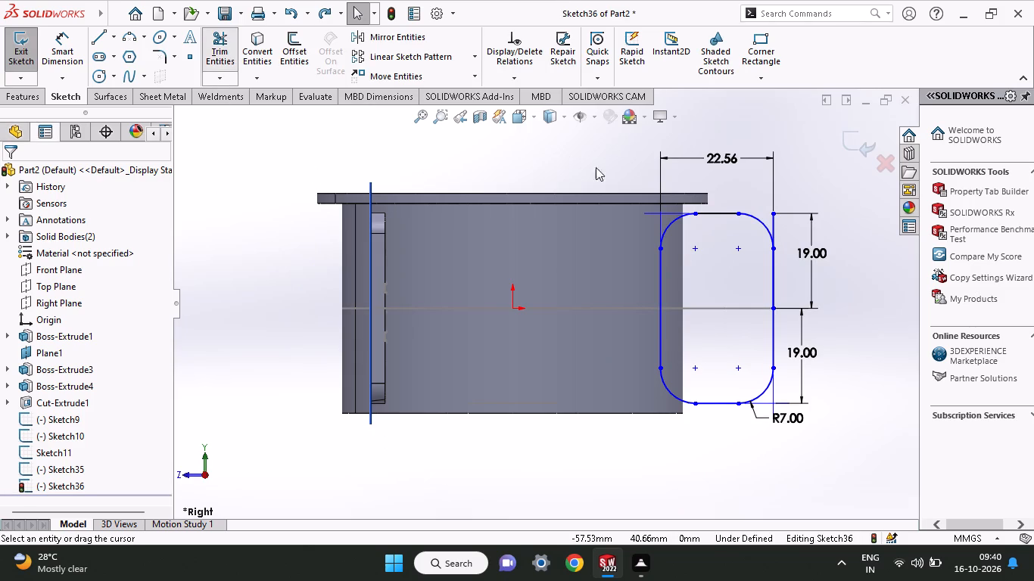
pyautogui.moveTo(760, 206); pyautogui.dragTo(780, 227)
pyautogui.click(14, 172)
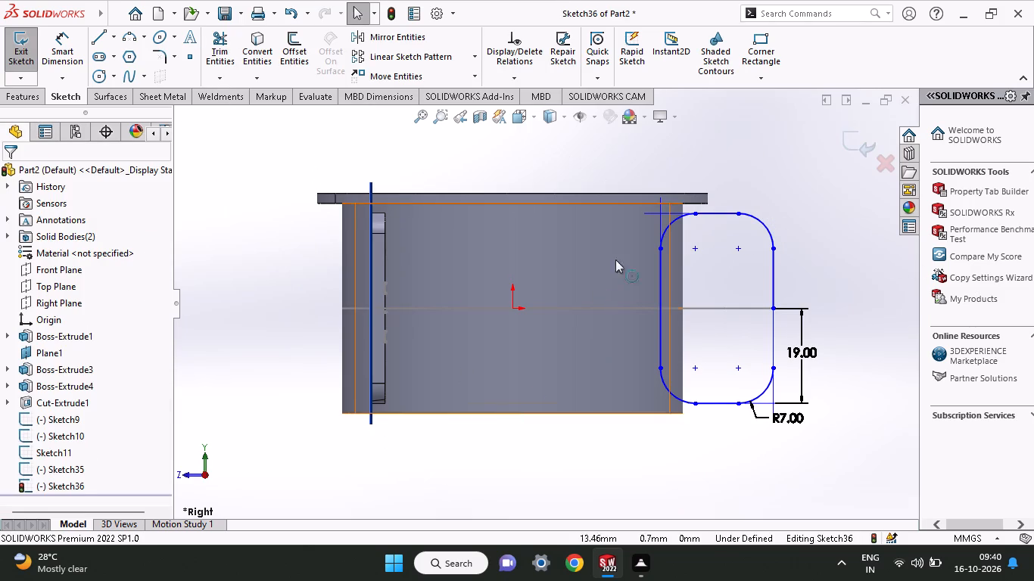
# Start a swept boss and try to select the trimmed section sketch as its profile from its outer straight side.
pyautogui.moveTo(671, 282); pyautogui.dragTo(559, 249, button='middle')
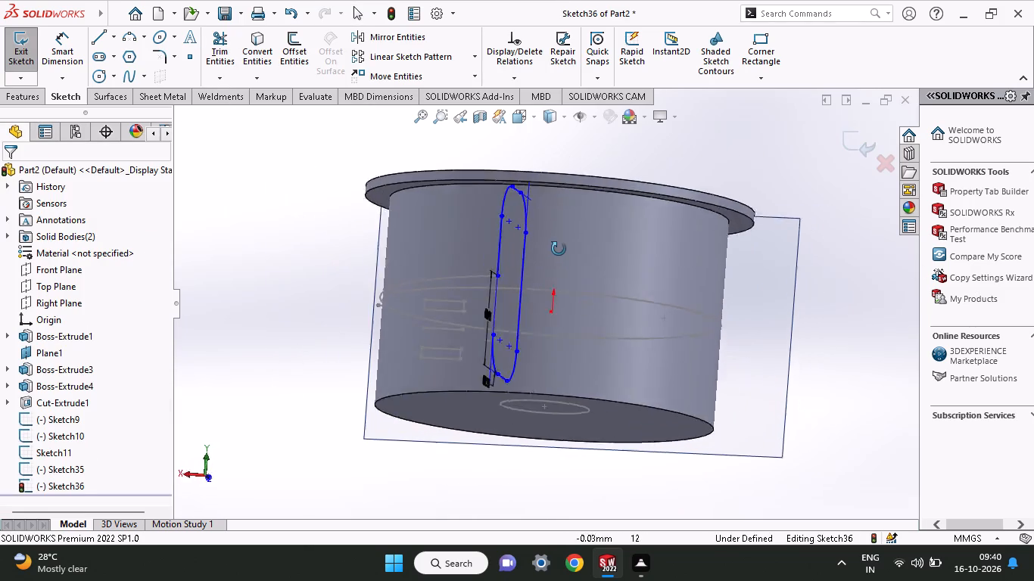
pyautogui.moveTo(559, 249); pyautogui.dragTo(519, 191, button='middle')
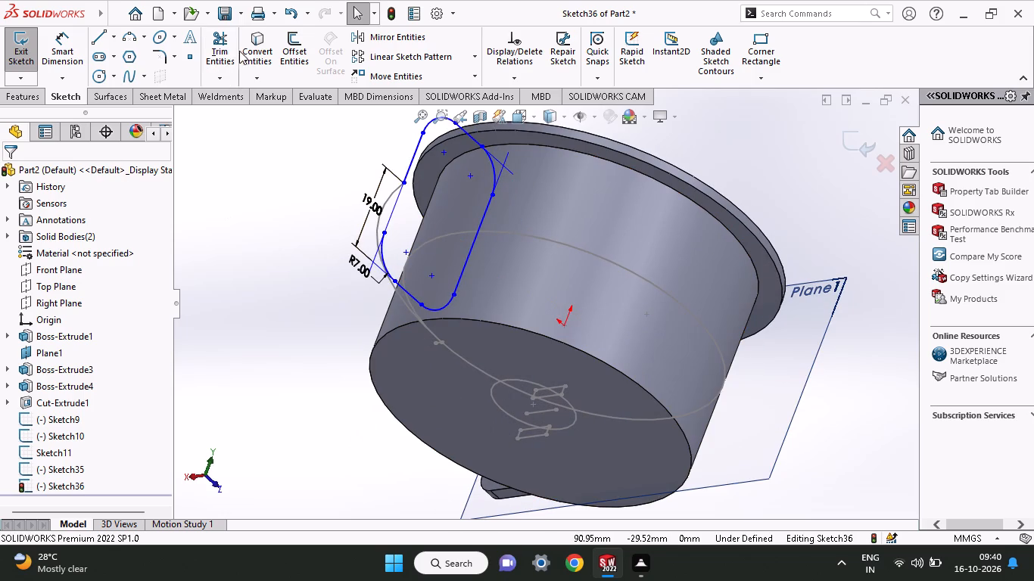
pyautogui.click(42, 98)
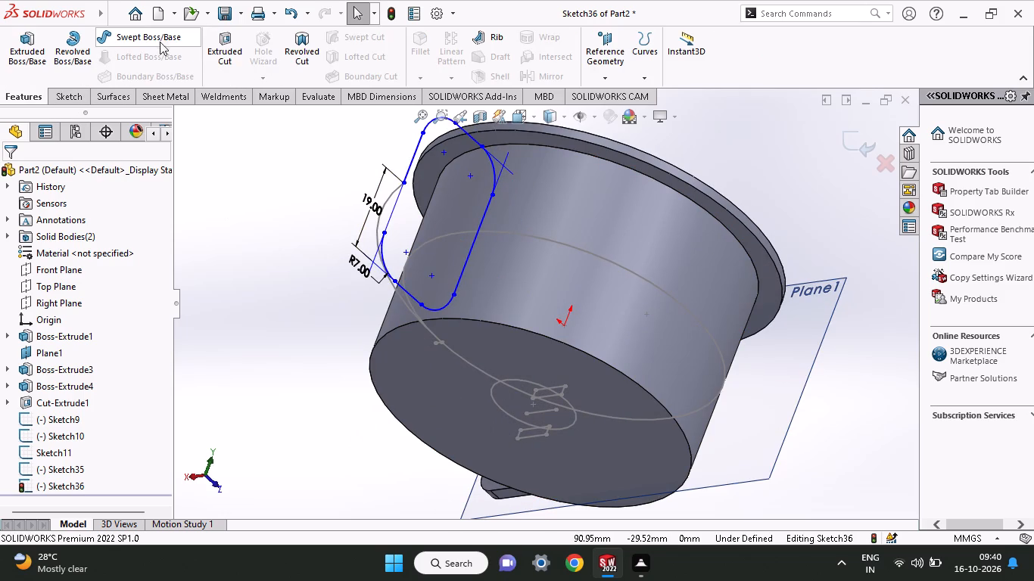
pyautogui.click(168, 38)
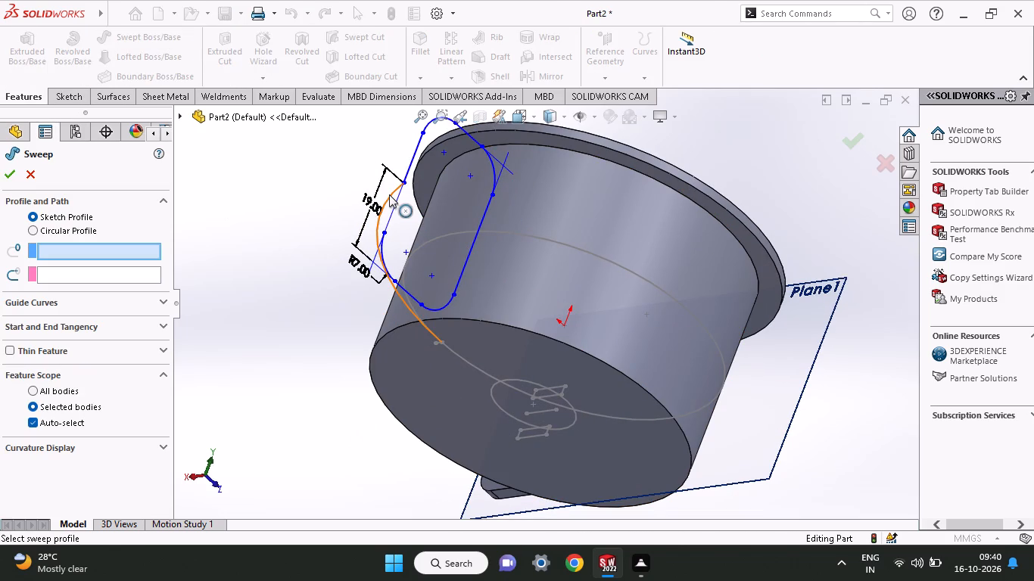
pyautogui.click(400, 204)
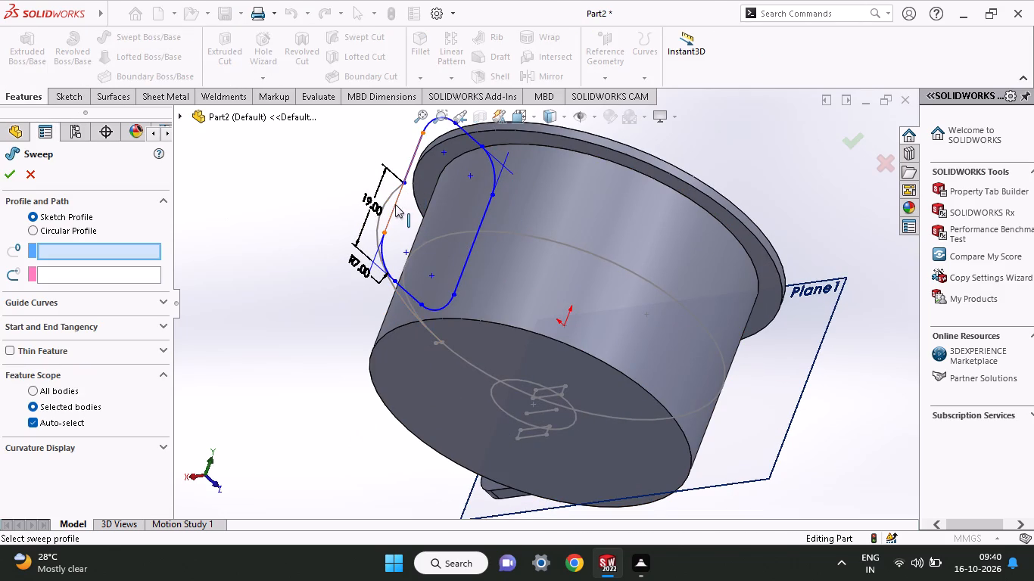
pyautogui.click(395, 204)
pyautogui.click(444, 141)
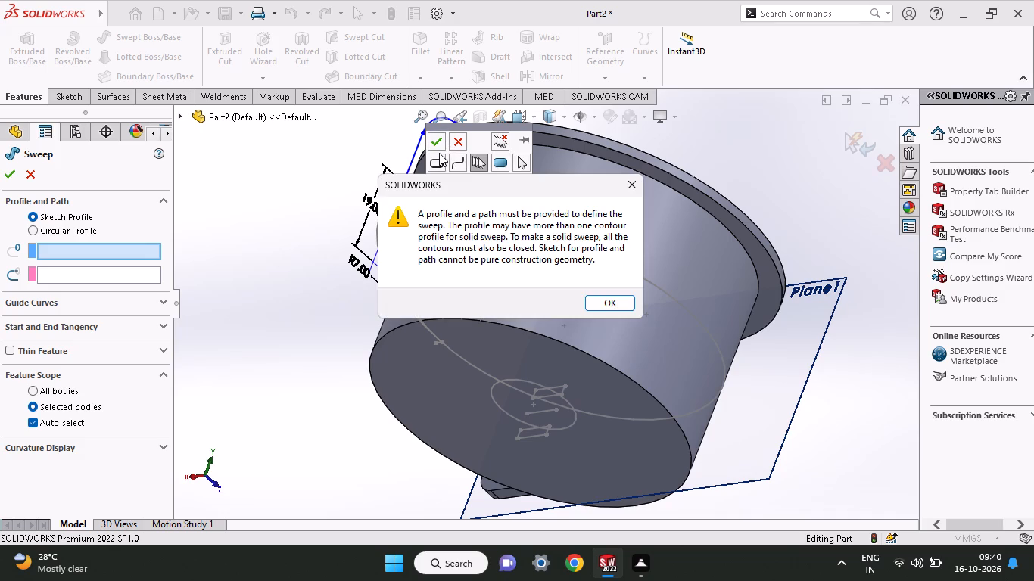
pyautogui.click(596, 303)
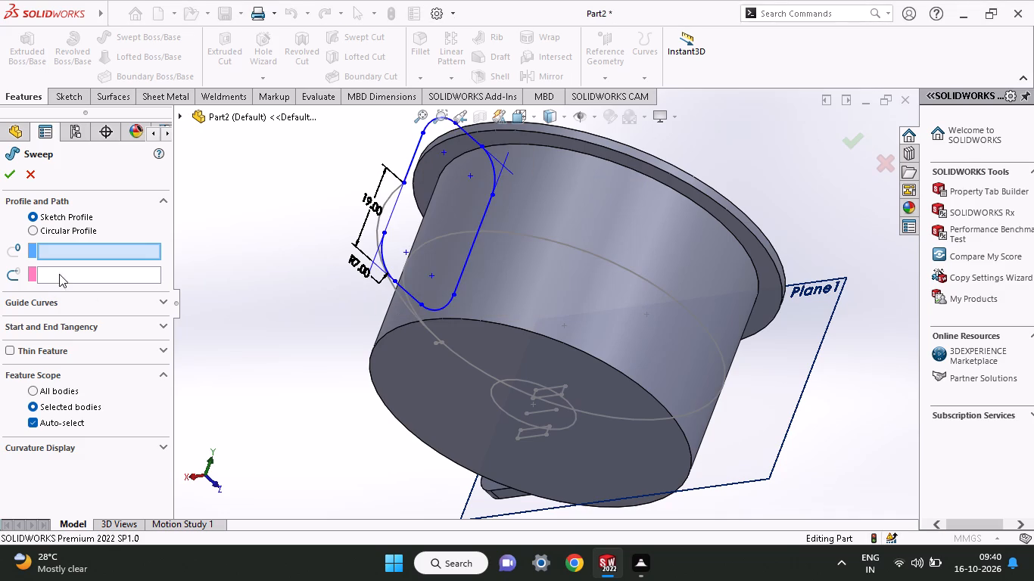
pyautogui.click(391, 215)
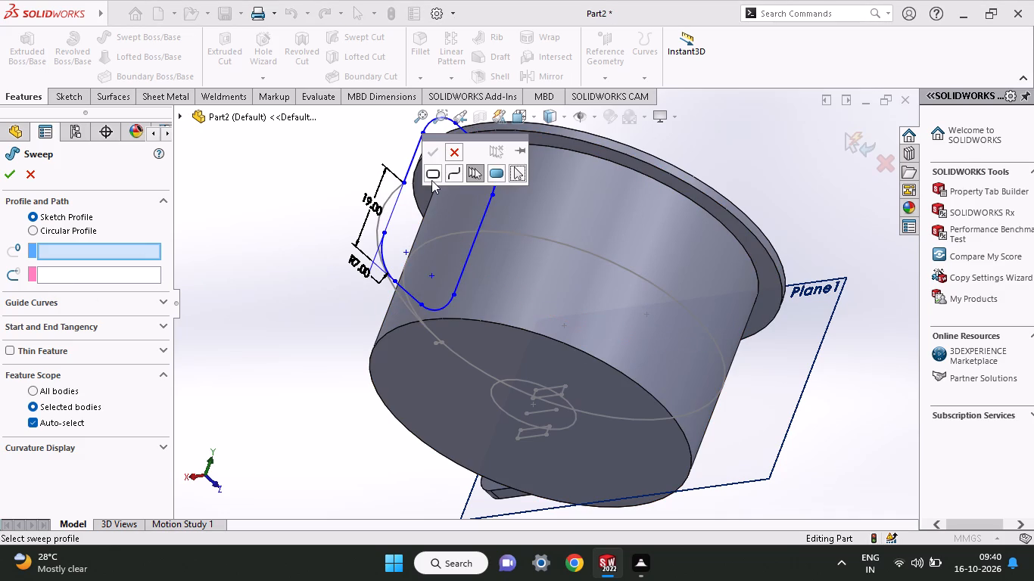
pyautogui.click(431, 180)
pyautogui.click(431, 153)
pyautogui.click(447, 169)
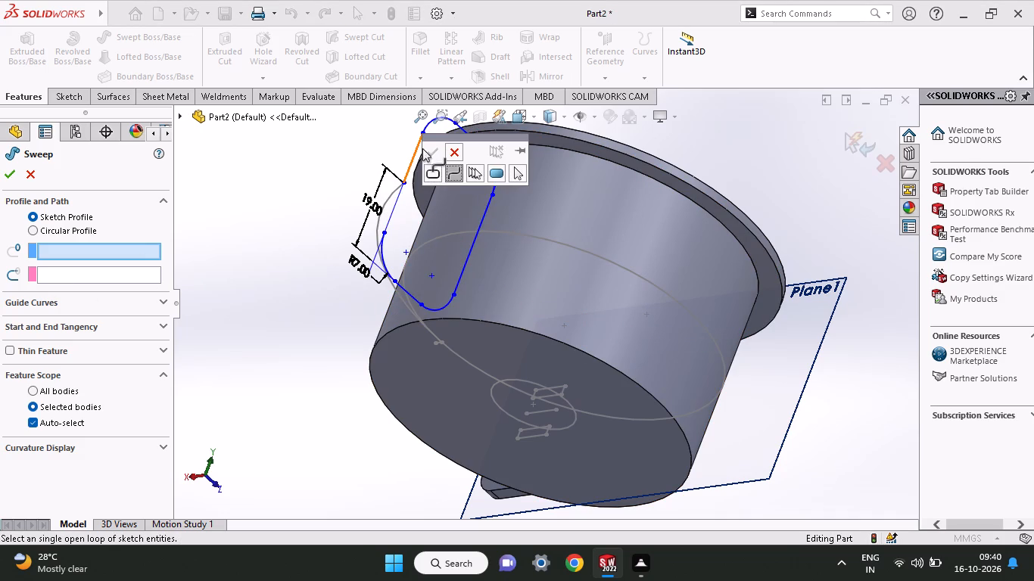
# Set the scroll arc as the sweep's path, selected as an open loop.
pyautogui.click(67, 253)
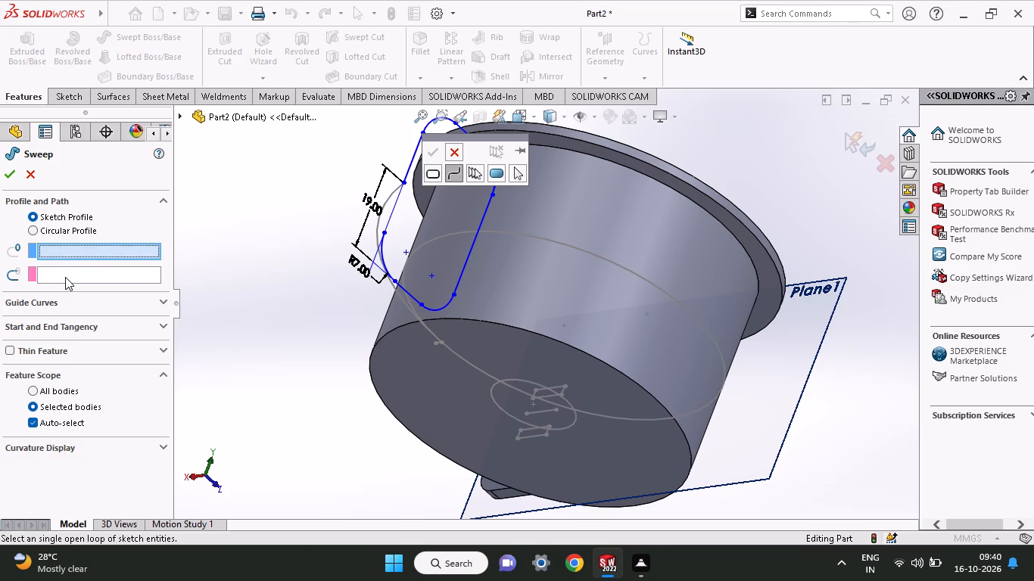
pyautogui.click(65, 277)
pyautogui.click(392, 196)
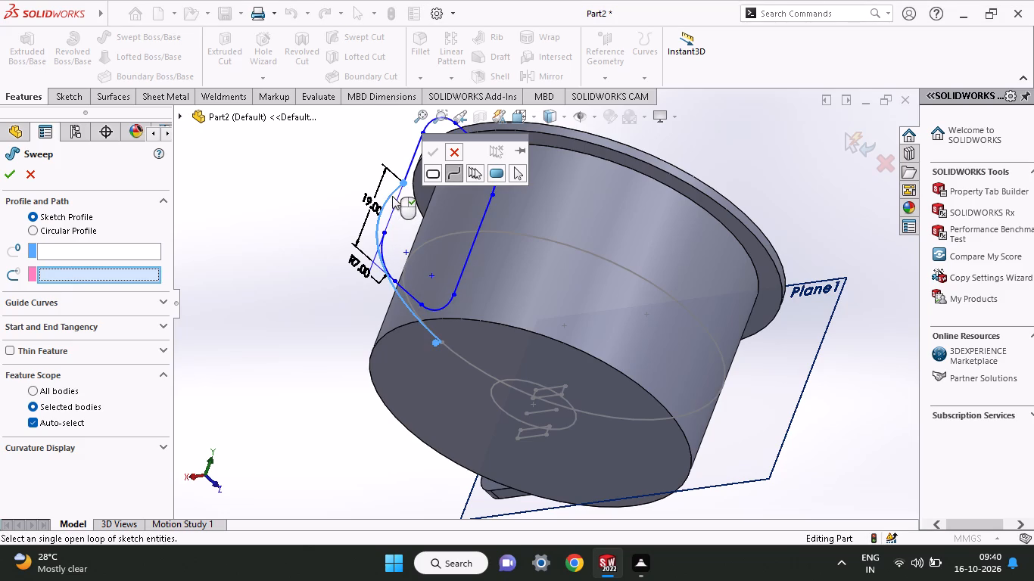
pyautogui.click(438, 148)
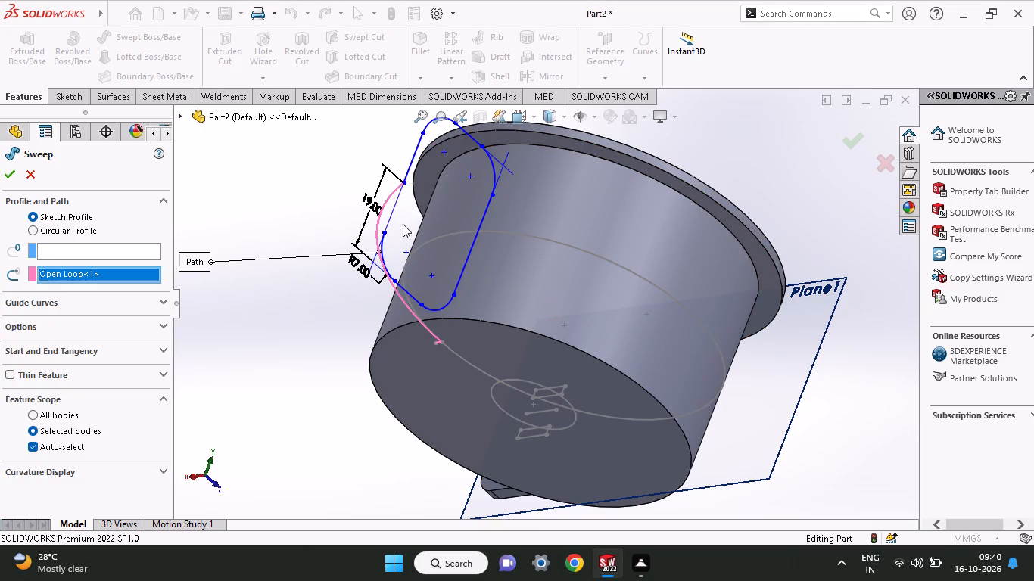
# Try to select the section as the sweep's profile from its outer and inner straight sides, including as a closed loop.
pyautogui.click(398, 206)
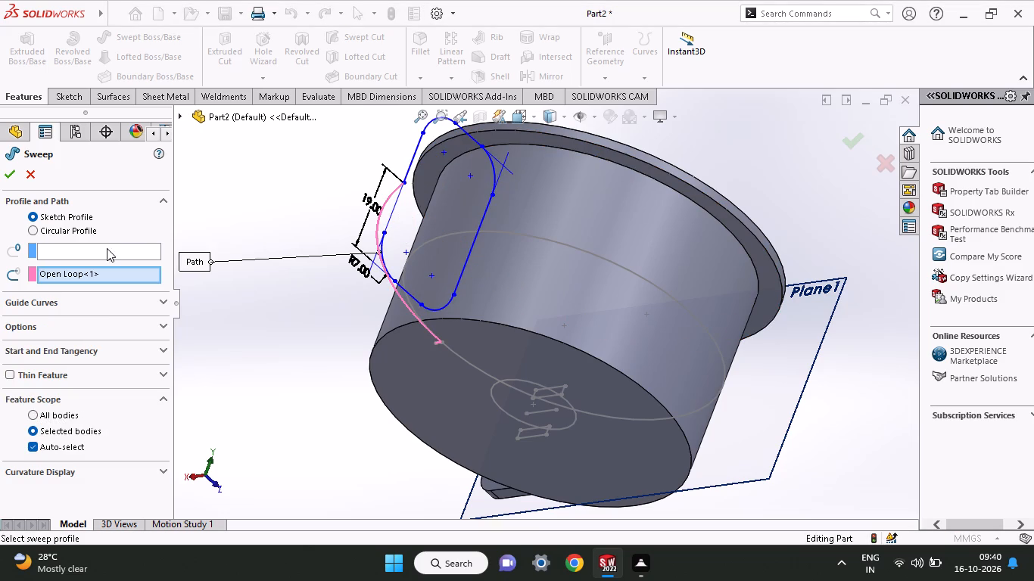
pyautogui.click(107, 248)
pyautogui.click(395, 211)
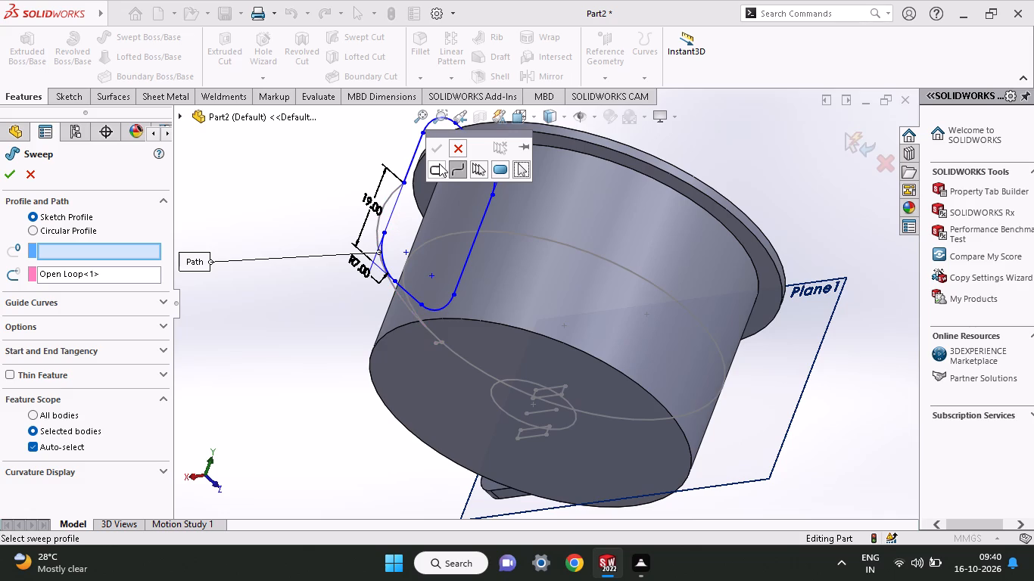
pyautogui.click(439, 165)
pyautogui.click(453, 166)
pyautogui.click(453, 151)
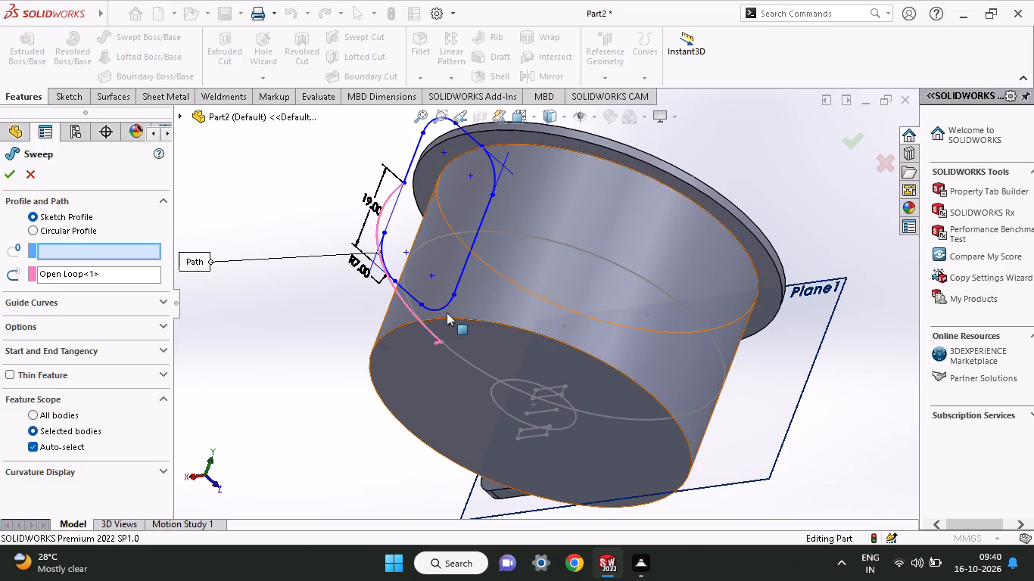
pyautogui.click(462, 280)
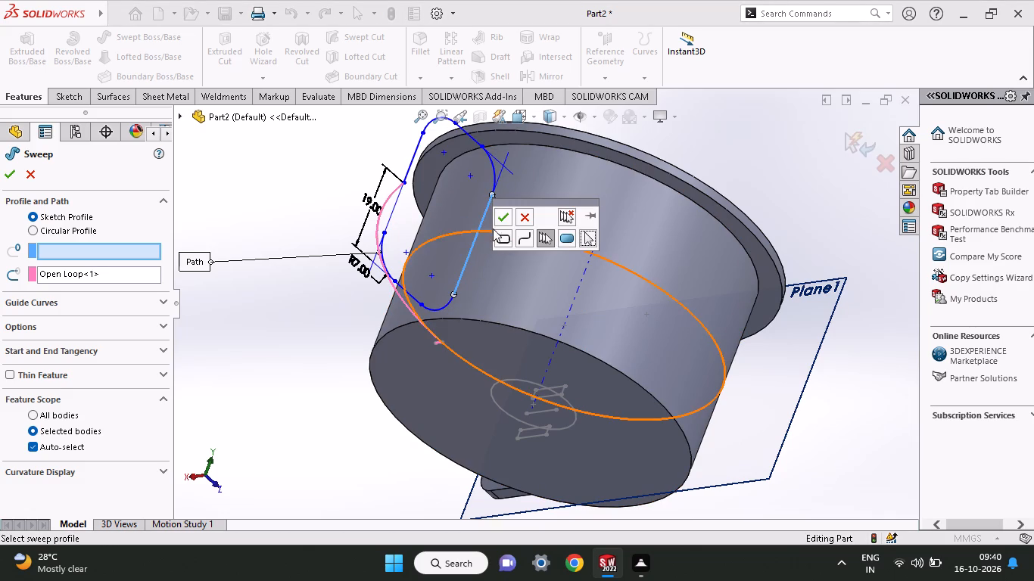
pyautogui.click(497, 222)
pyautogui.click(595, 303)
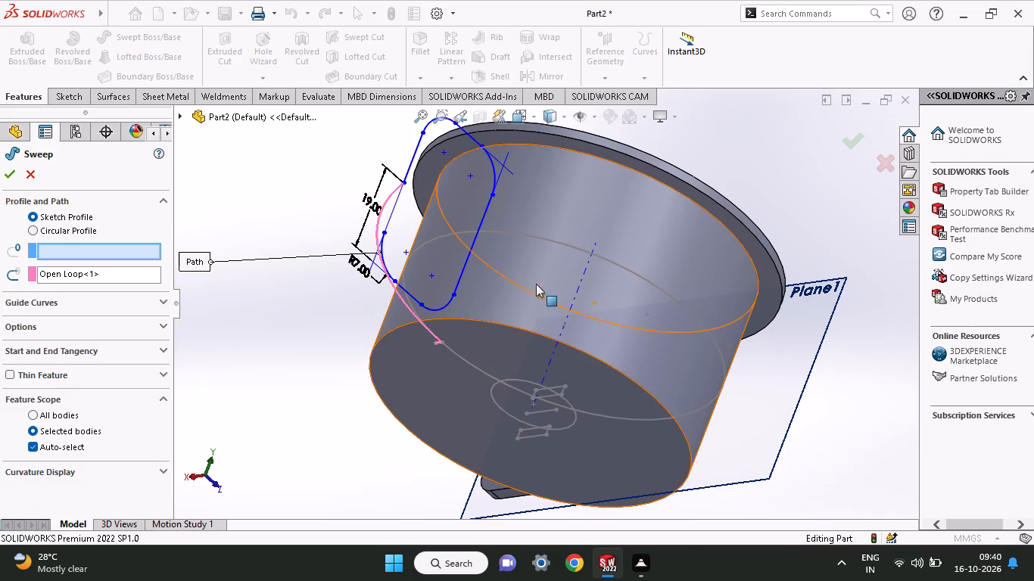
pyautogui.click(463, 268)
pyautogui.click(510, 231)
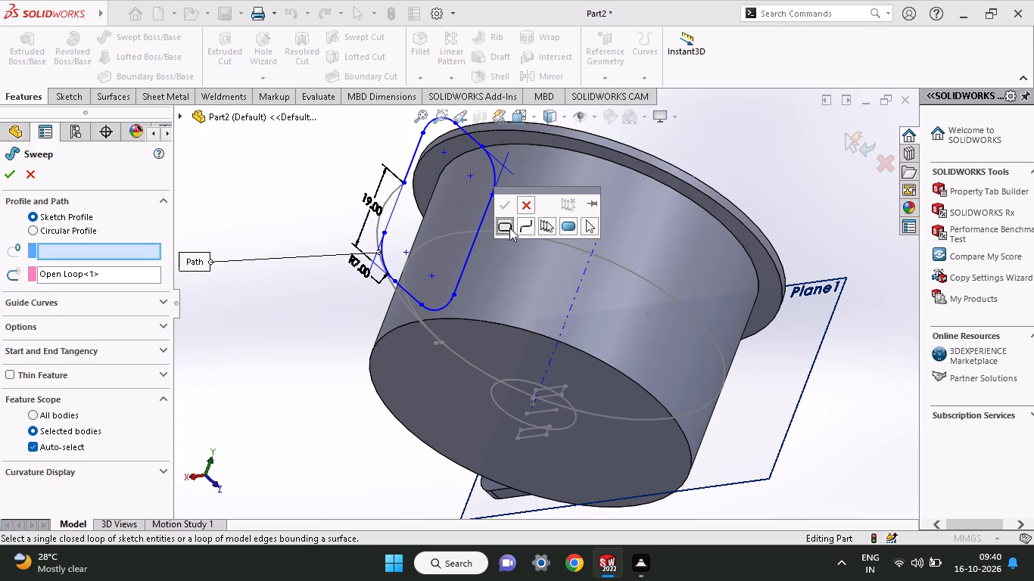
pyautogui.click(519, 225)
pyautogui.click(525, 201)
# Set the filleted section as the sweep's profile, selected as a closed loop from one of its corner fillets.
pyautogui.moveTo(547, 305); pyautogui.dragTo(537, 210, button='middle')
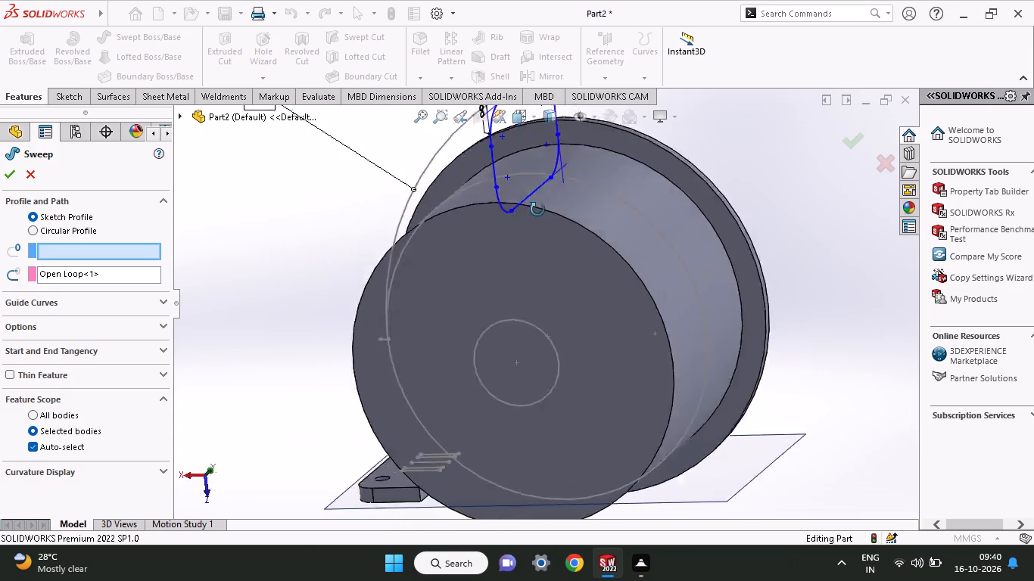
pyautogui.moveTo(537, 210); pyautogui.dragTo(404, 394, button='middle')
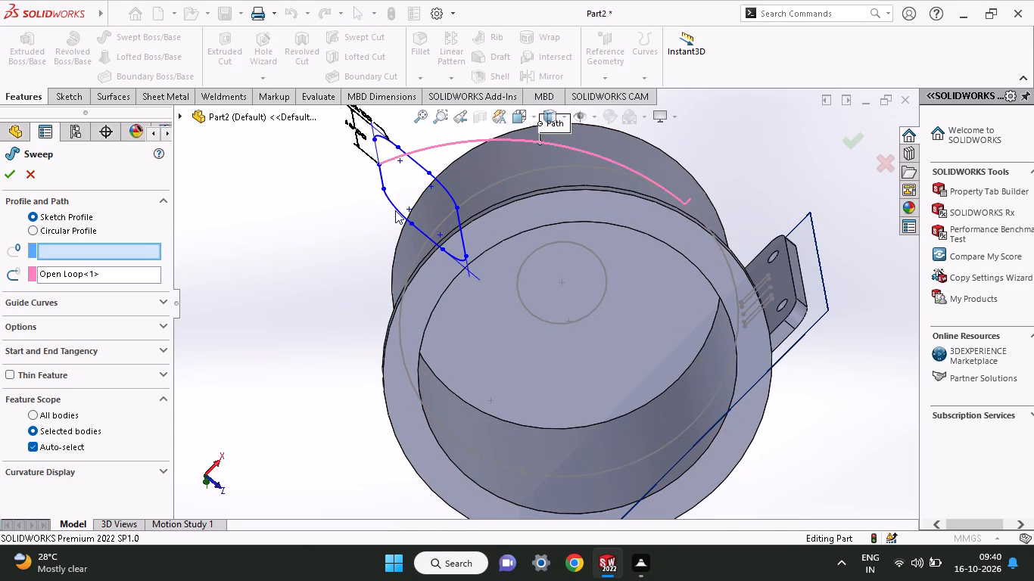
pyautogui.click(395, 210)
pyautogui.click(395, 209)
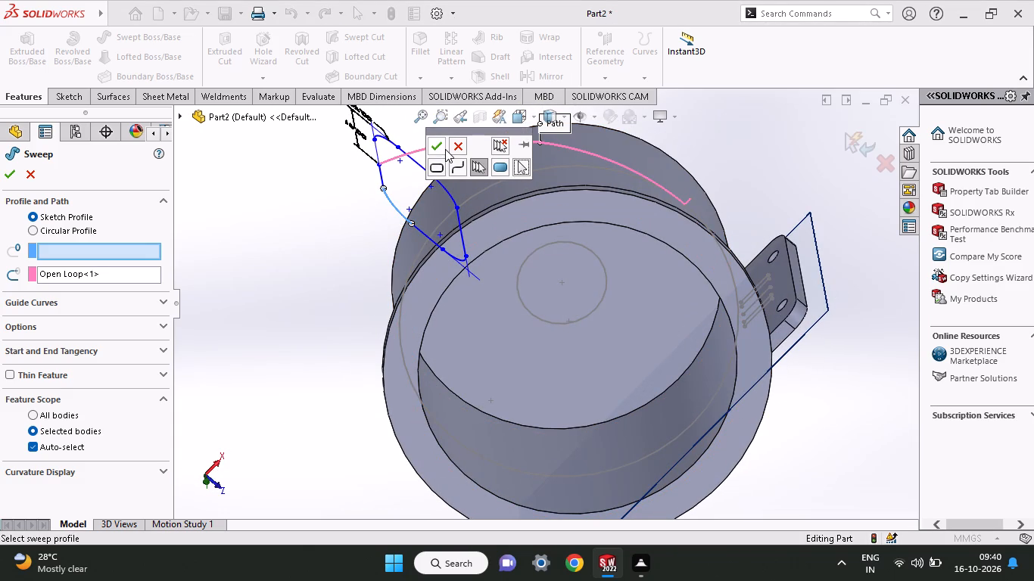
pyautogui.click(437, 166)
pyautogui.click(437, 152)
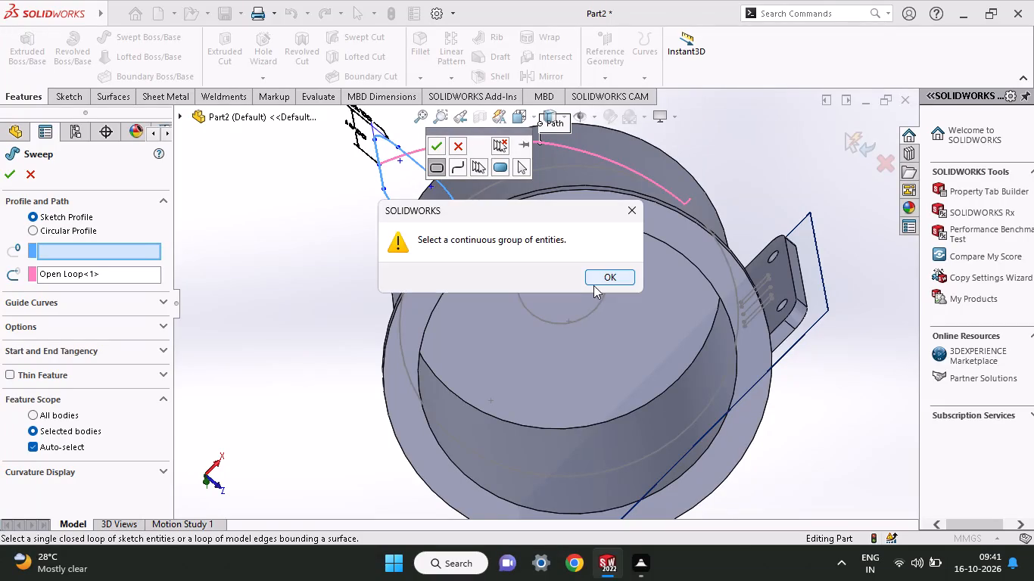
pyautogui.click(599, 281)
pyautogui.tripleClick(427, 142)
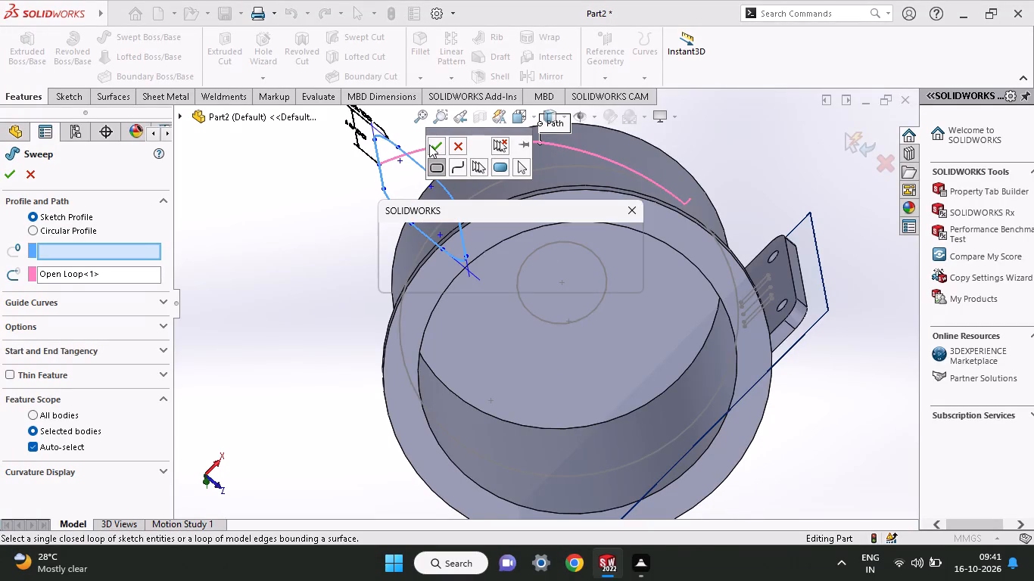
pyautogui.click(590, 275)
pyautogui.click(466, 166)
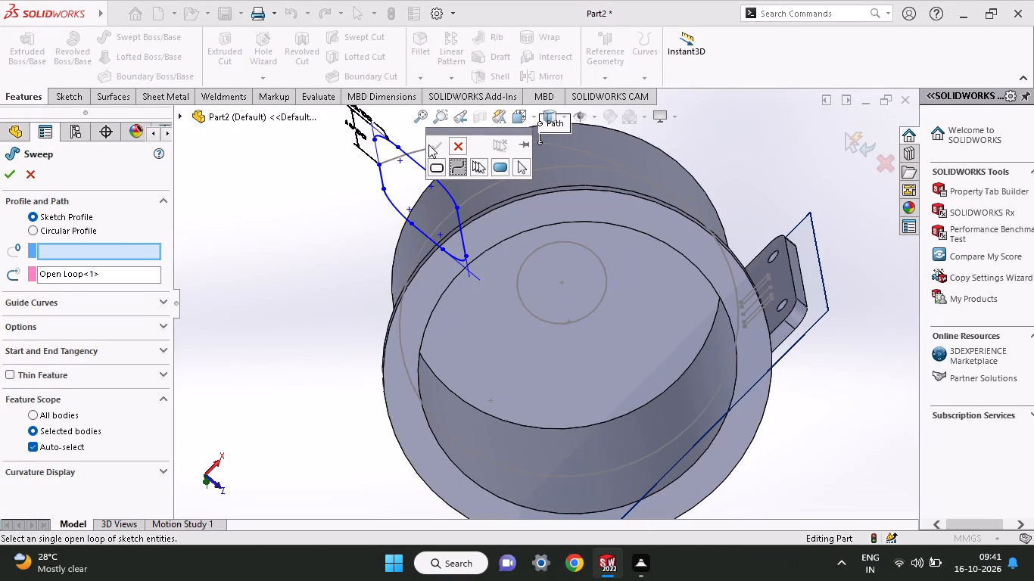
pyautogui.click(431, 169)
pyautogui.click(435, 148)
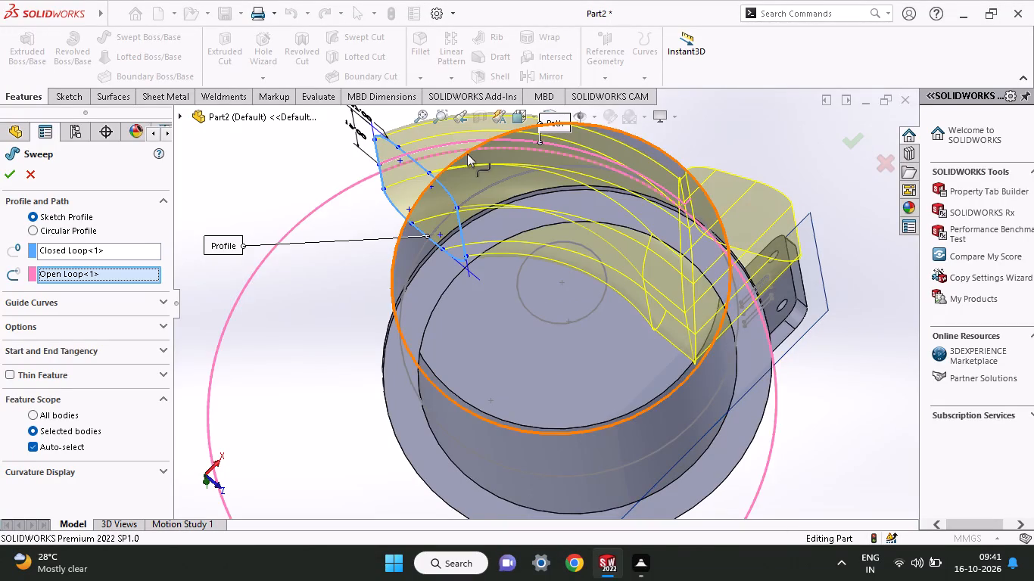
# Check the scroll preview from several sides and create the swept boss along the arc path.
pyautogui.moveTo(585, 362); pyautogui.dragTo(562, 373, button='middle')
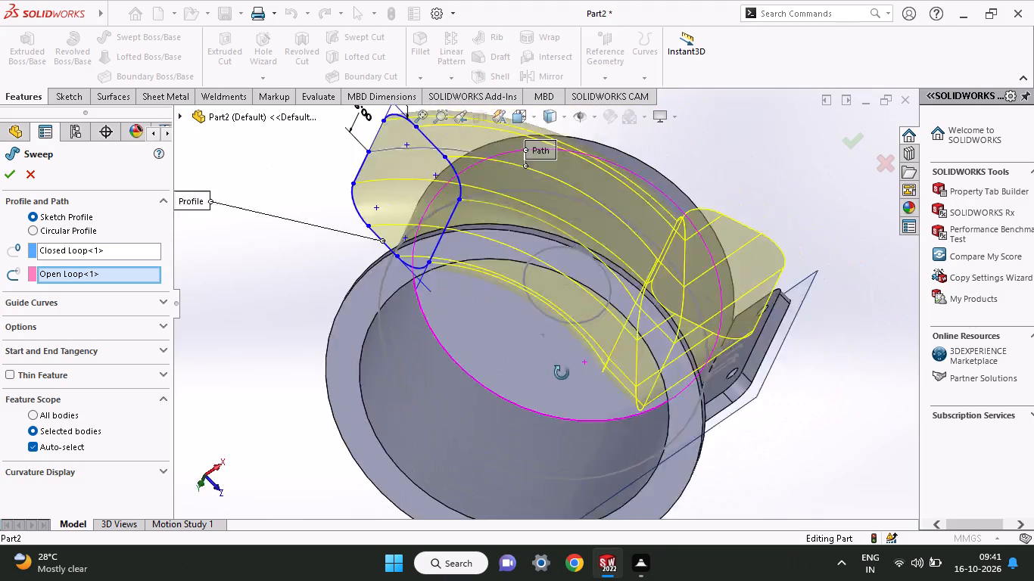
pyautogui.moveTo(562, 373); pyautogui.dragTo(432, 564, button='middle')
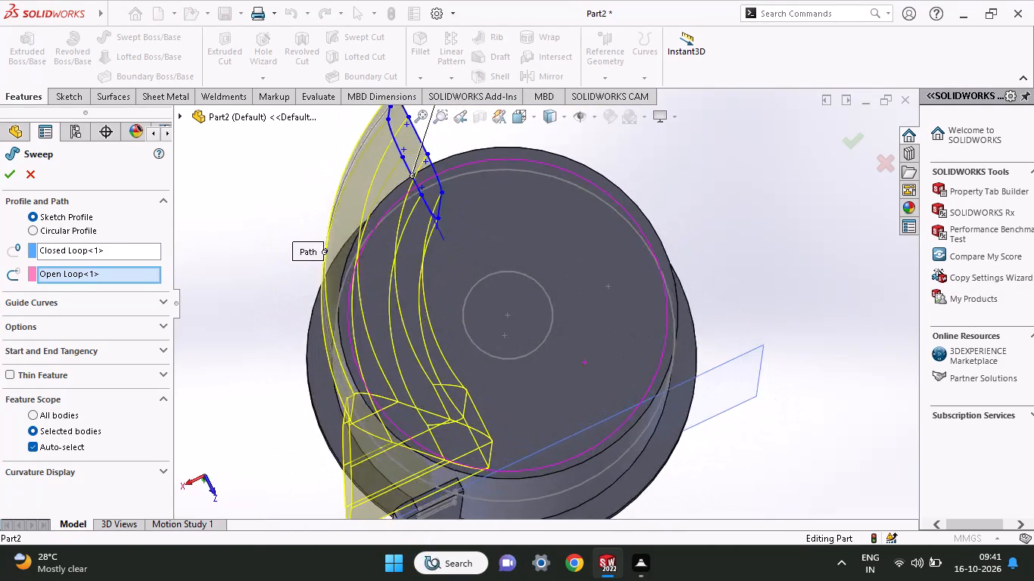
pyautogui.moveTo(432, 564); pyautogui.dragTo(653, 534, button='middle')
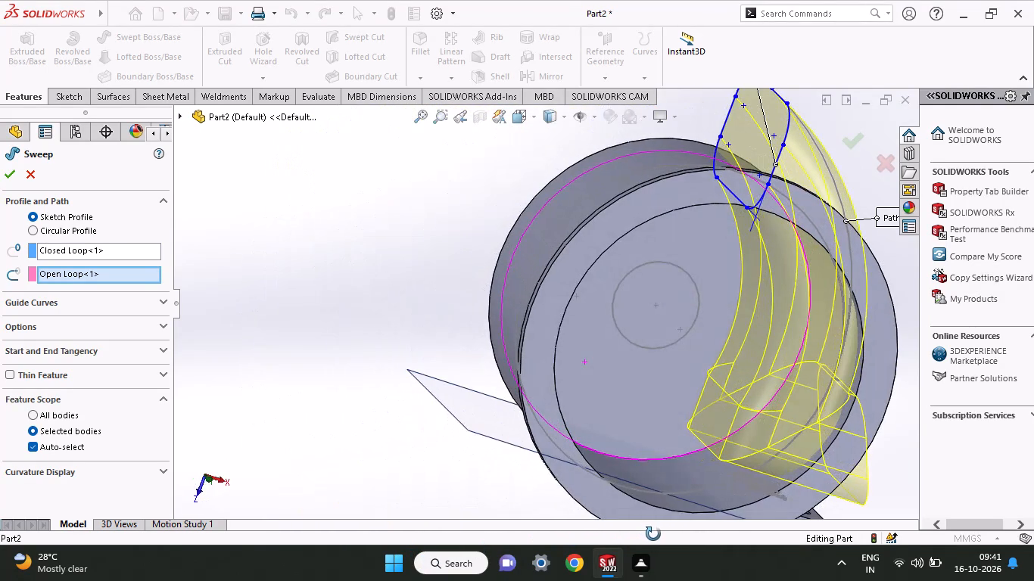
pyautogui.moveTo(653, 534); pyautogui.dragTo(525, 524, button='middle')
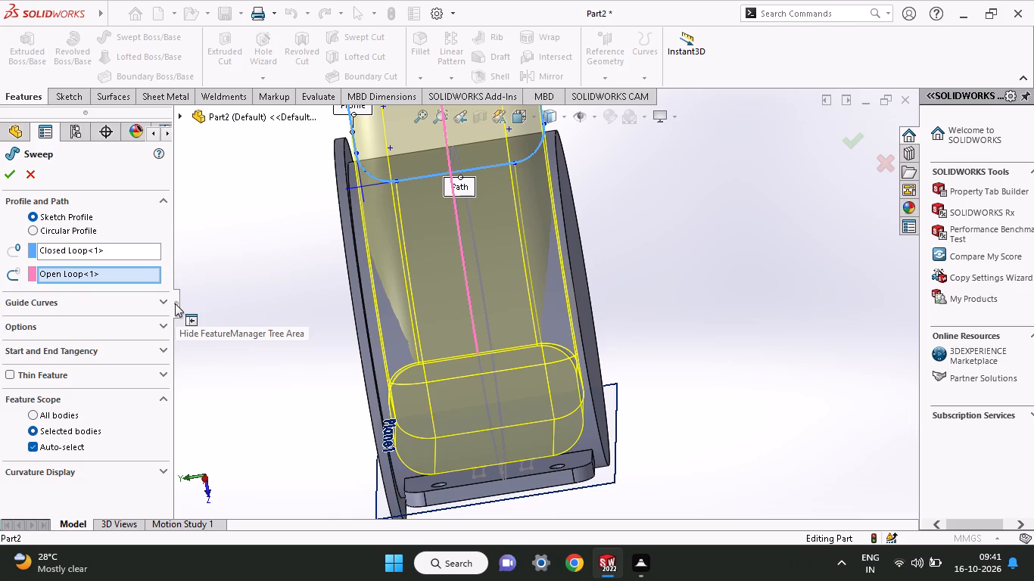
pyautogui.click(15, 181)
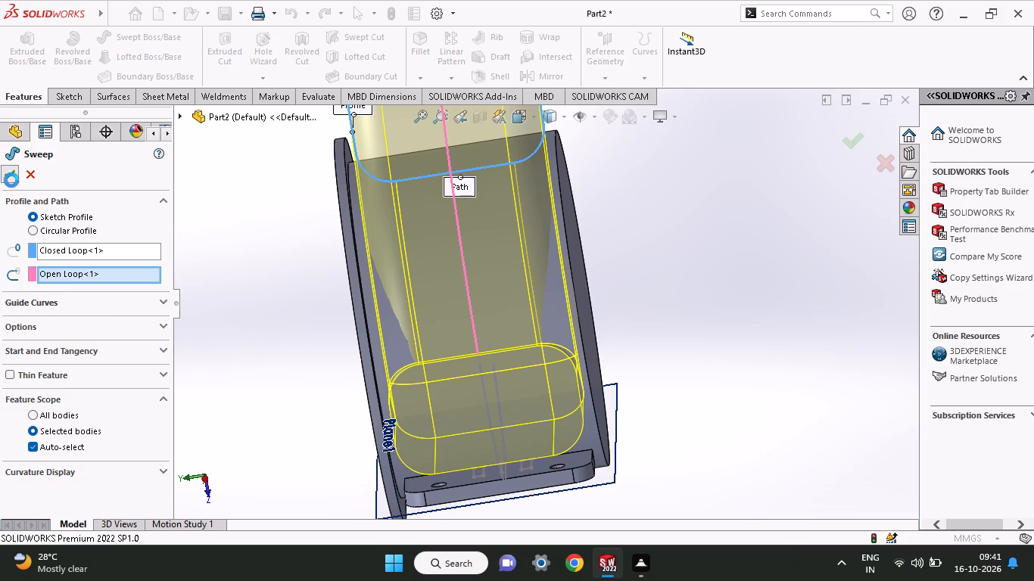
# Start a new sketch on the round body's closed flat end face.
pyautogui.moveTo(621, 539); pyautogui.dragTo(699, 474, button='middle')
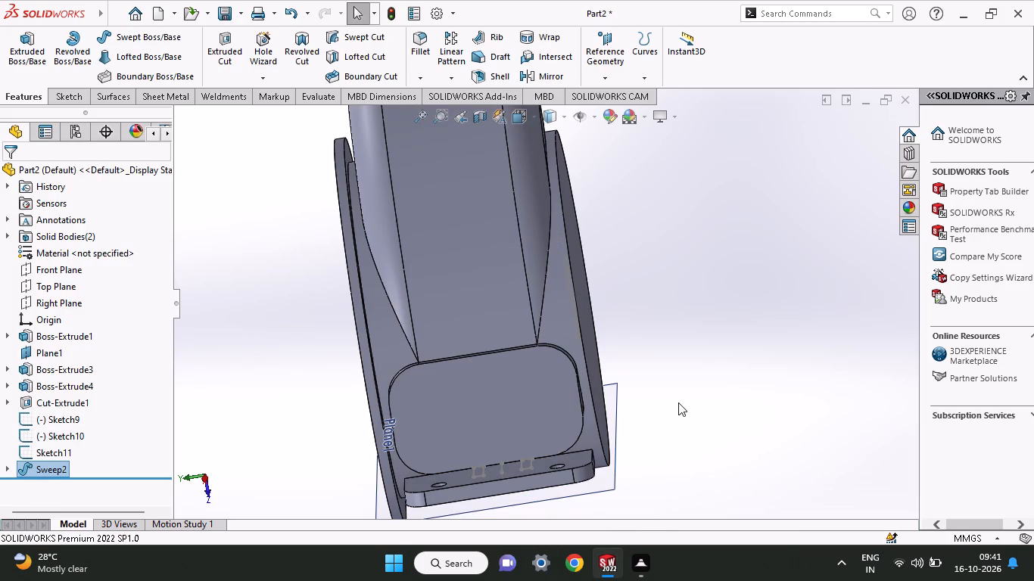
pyautogui.moveTo(683, 404); pyautogui.dragTo(786, 371, button='middle')
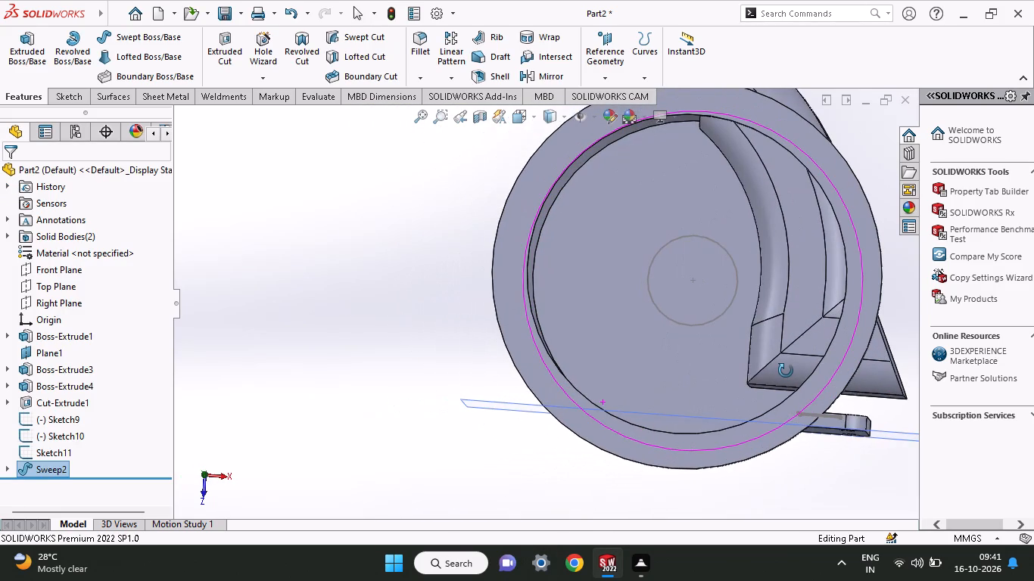
pyautogui.moveTo(786, 371); pyautogui.dragTo(749, 367, button='middle')
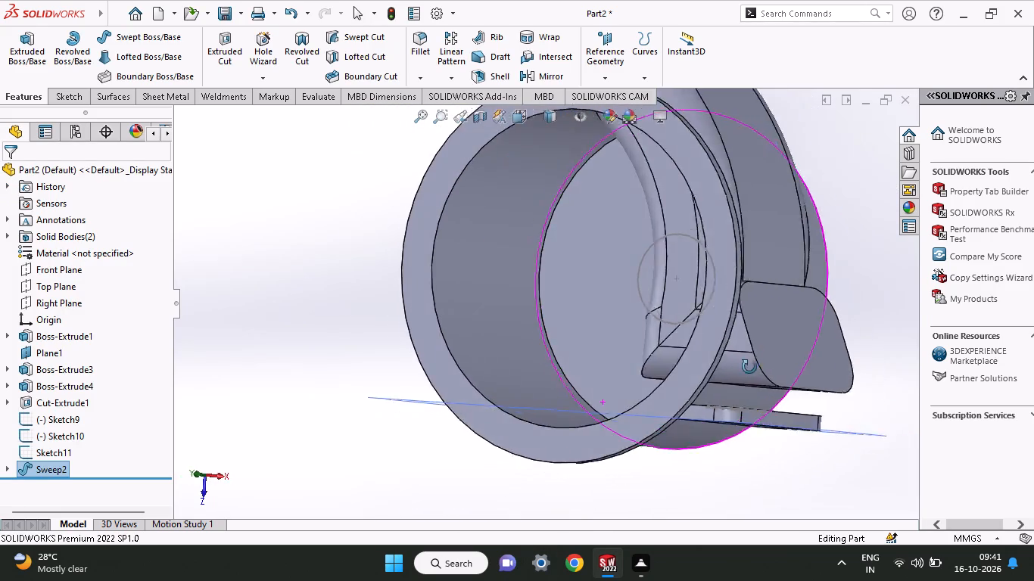
pyautogui.moveTo(749, 367); pyautogui.dragTo(583, 368, button='middle')
pyautogui.click(452, 362)
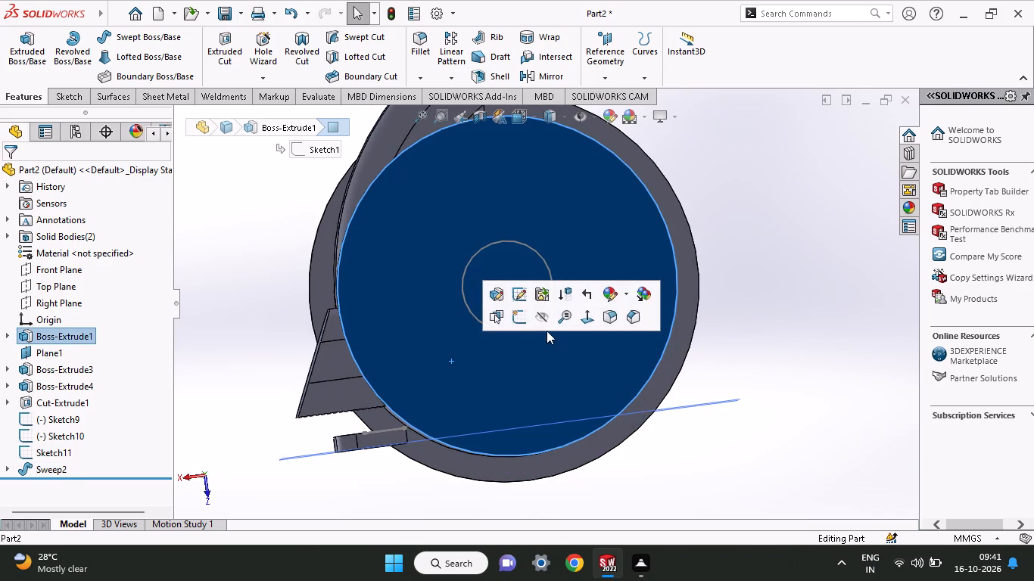
pyautogui.click(525, 321)
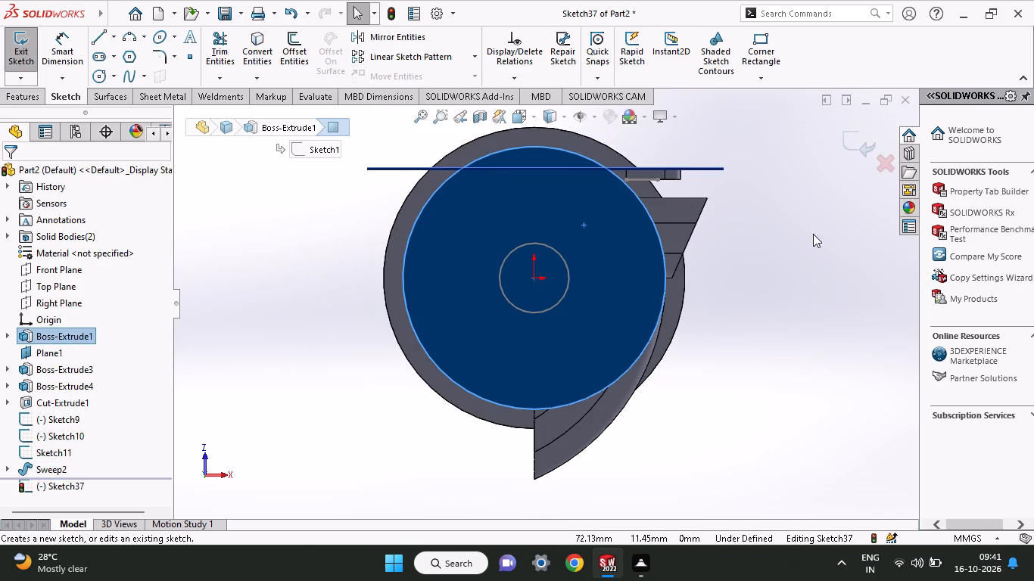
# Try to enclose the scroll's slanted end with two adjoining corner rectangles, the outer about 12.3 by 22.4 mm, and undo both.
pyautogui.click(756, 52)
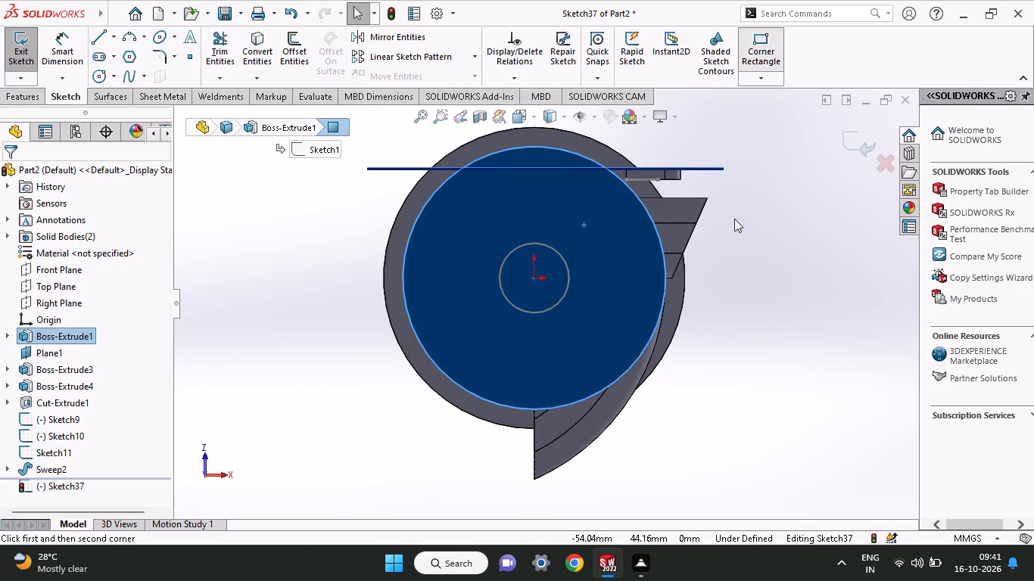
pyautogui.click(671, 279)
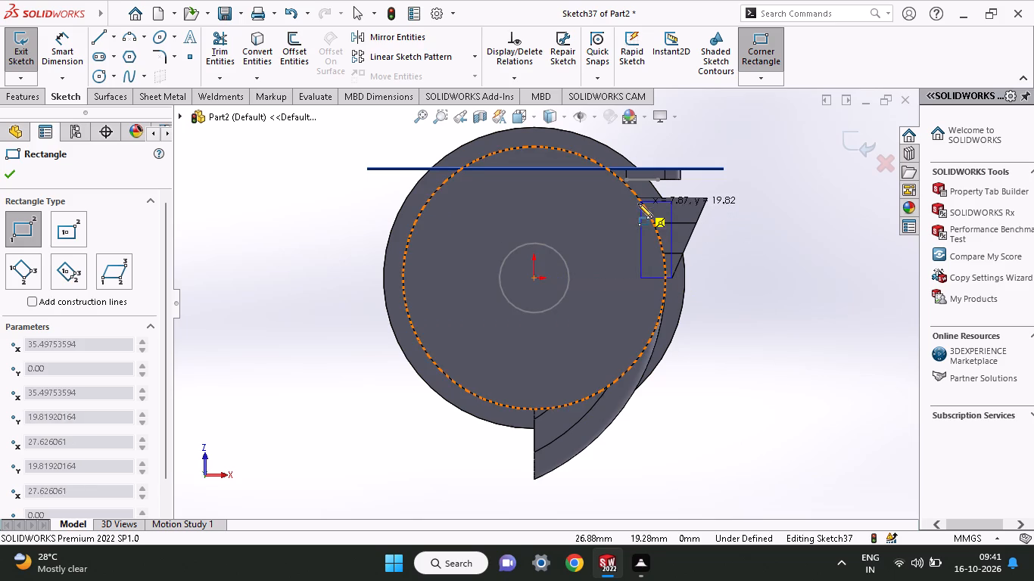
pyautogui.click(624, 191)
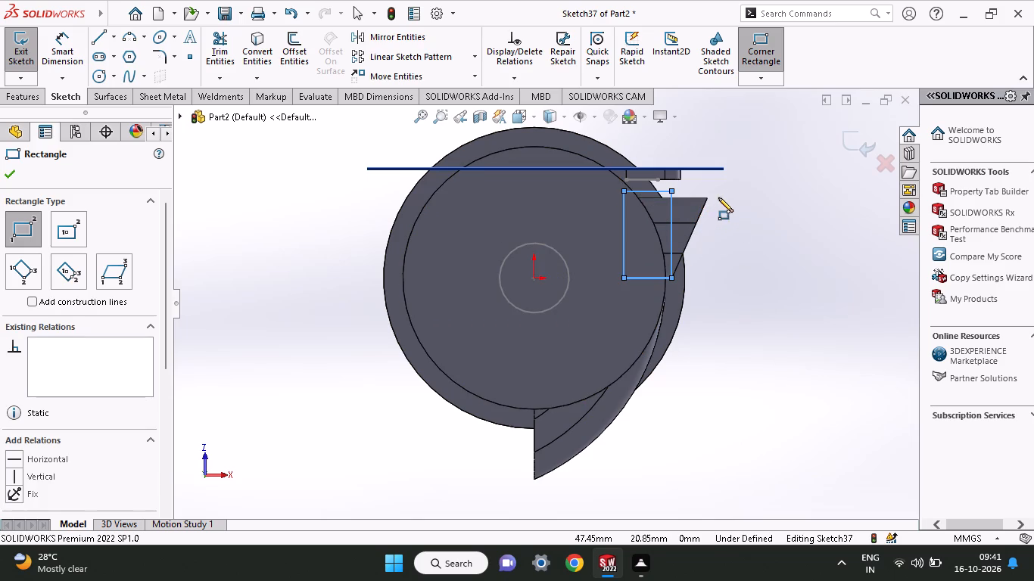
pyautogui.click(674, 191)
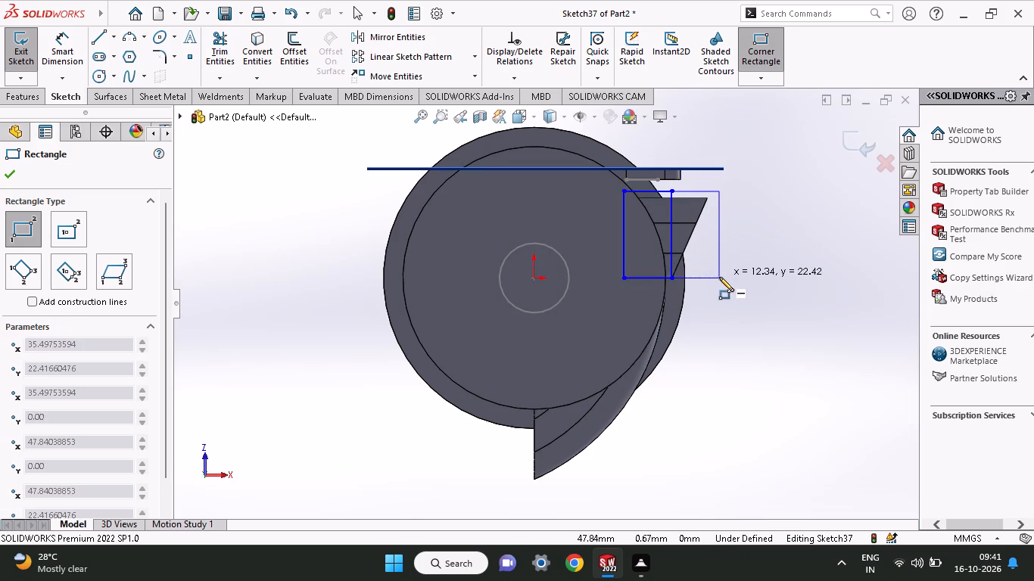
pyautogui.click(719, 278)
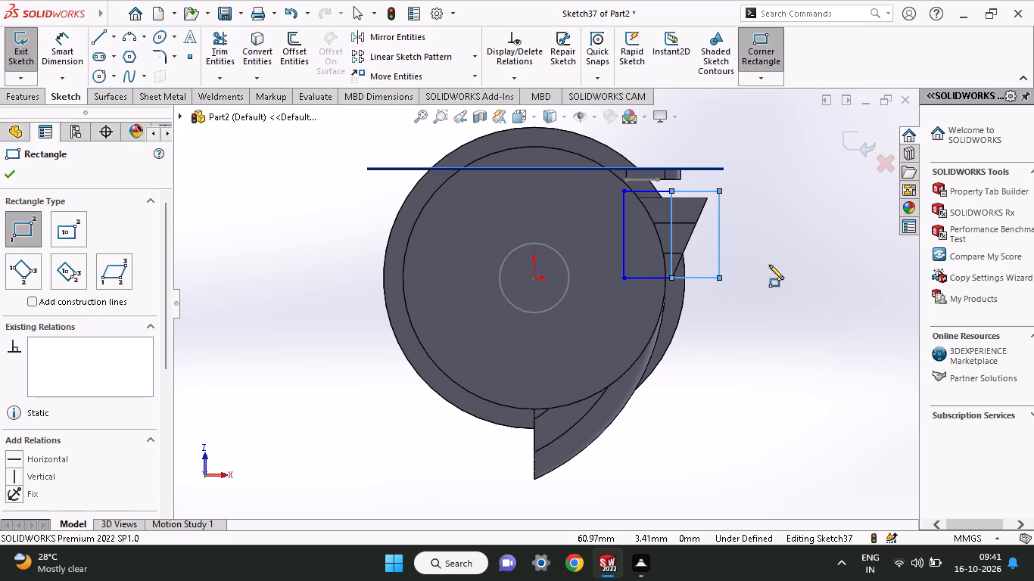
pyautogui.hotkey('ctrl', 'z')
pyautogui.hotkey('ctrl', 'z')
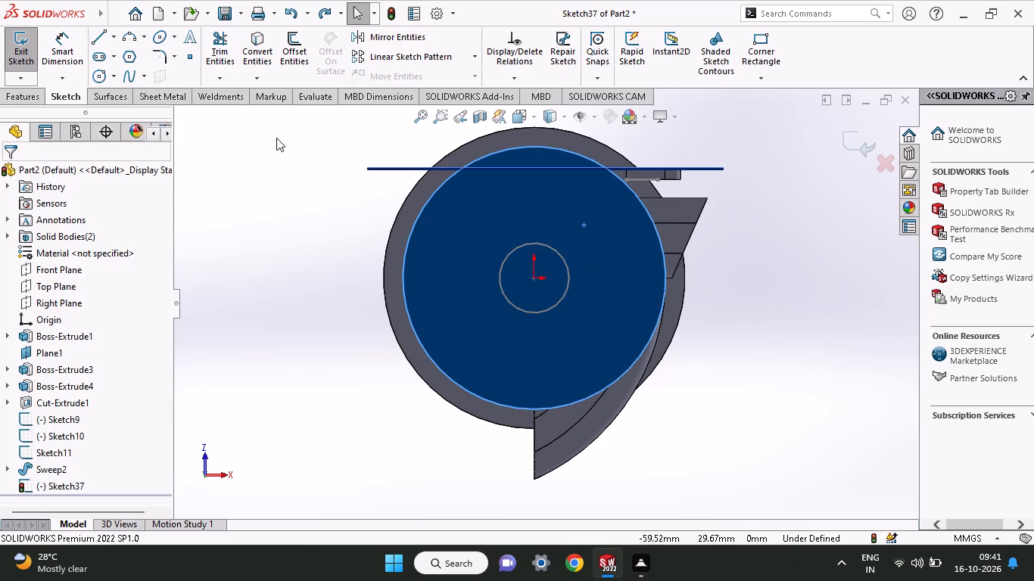
# Sketch a circle centred on the origin and matching the end face's outer edge.
pyautogui.click(97, 79)
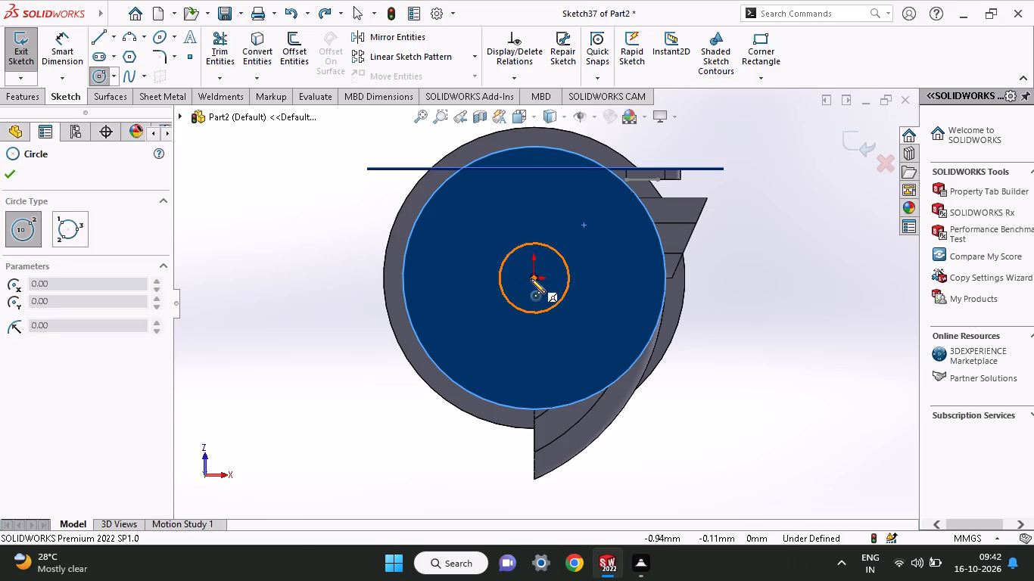
pyautogui.click(531, 278)
pyautogui.click(661, 244)
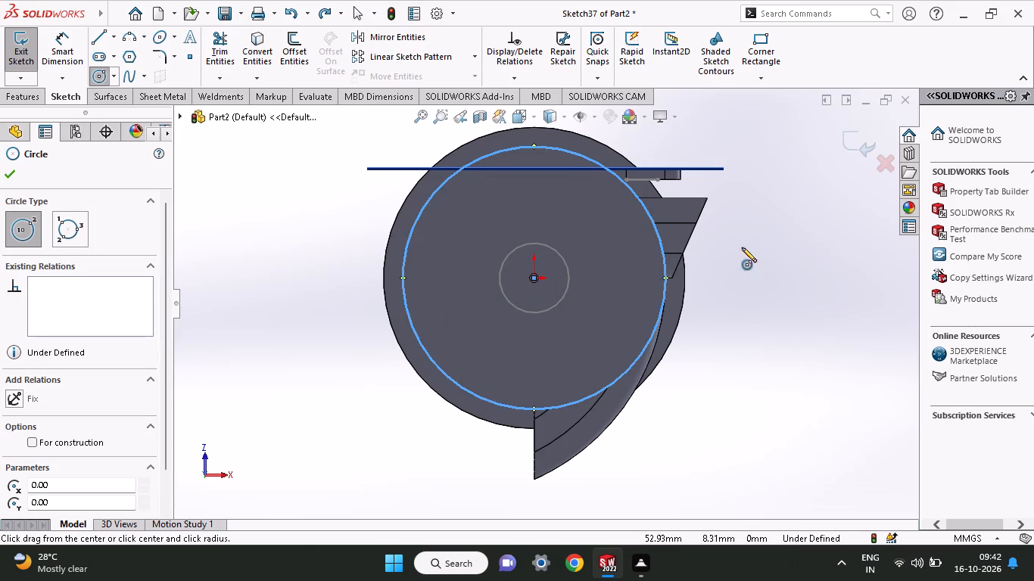
pyautogui.rightClick(742, 247)
pyautogui.click(766, 262)
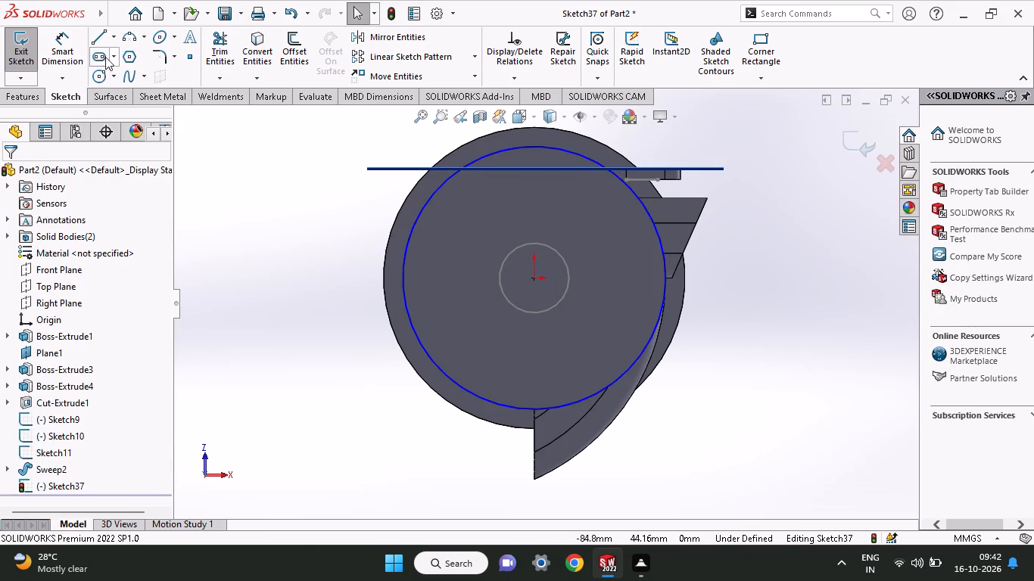
# Draw three connected lines from the circle around the scroll's slanted end and back, starting with a horizontal line about 11 mm long.
pyautogui.click(98, 39)
pyautogui.click(669, 278)
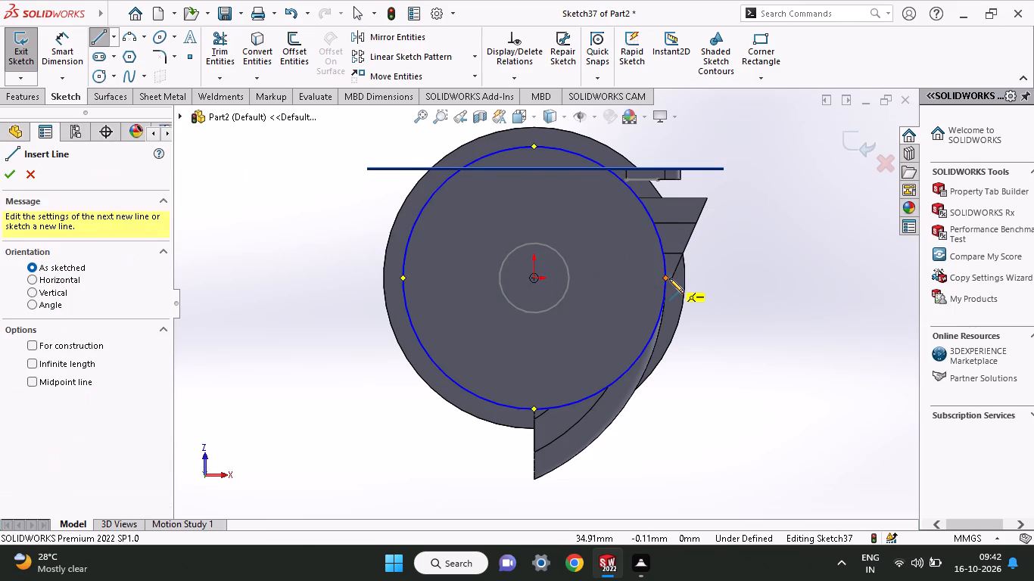
pyautogui.click(709, 281)
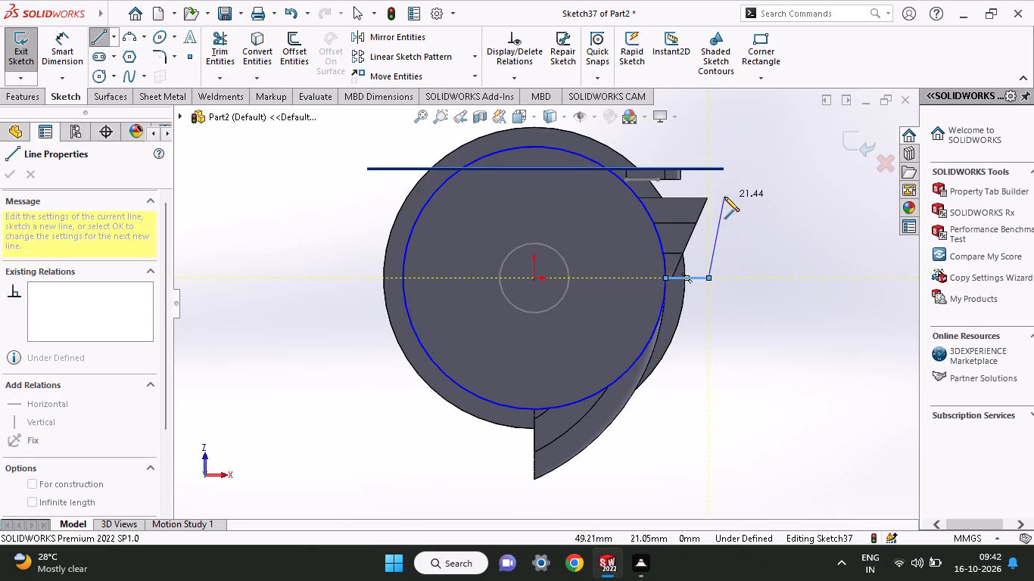
pyautogui.click(726, 191)
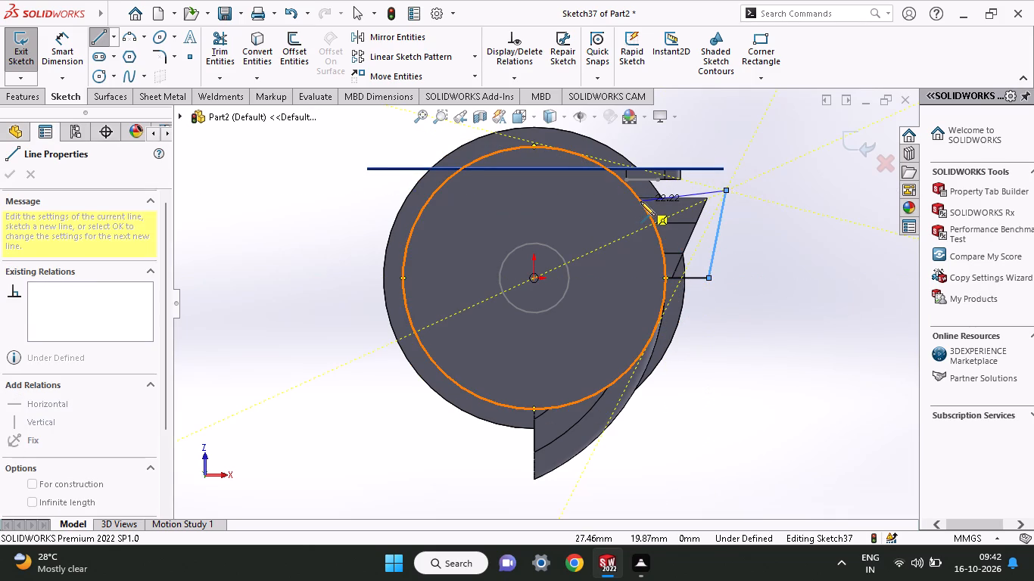
pyautogui.click(640, 198)
pyautogui.rightClick(765, 242)
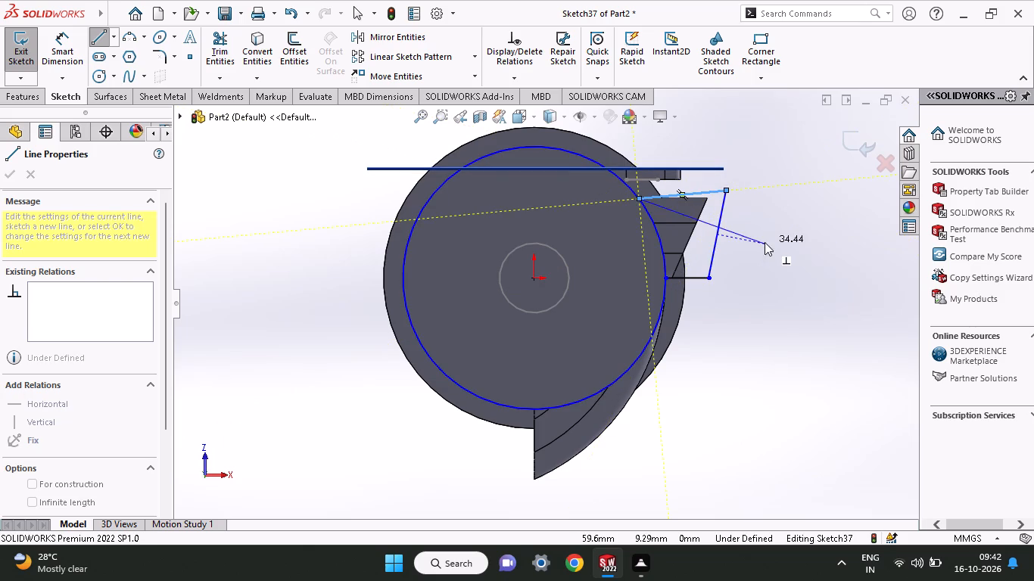
pyautogui.click(775, 246)
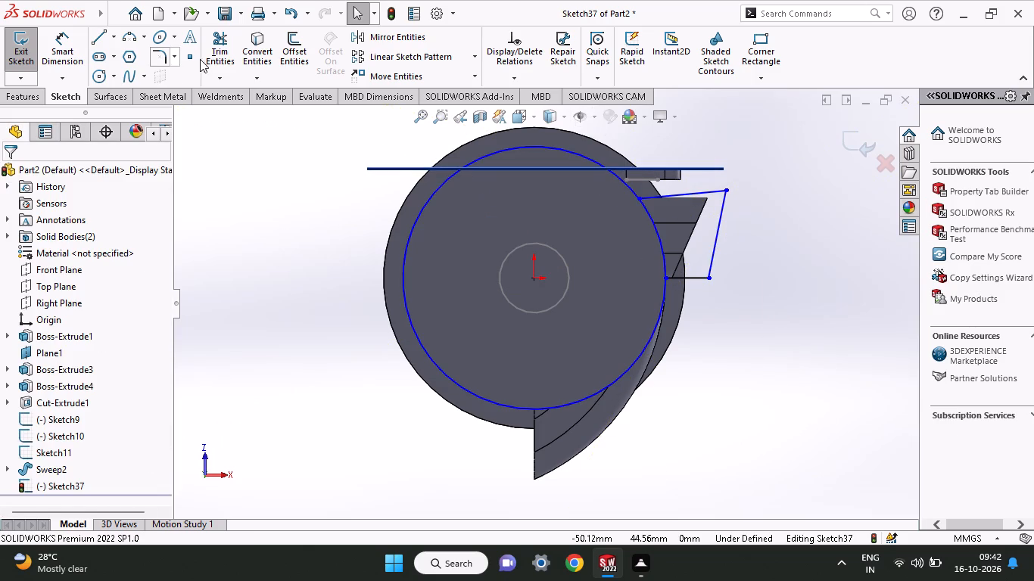
# Trim away the circle's long portion, keeping only the short arc that closes the three-line outline.
pyautogui.click(206, 57)
pyautogui.moveTo(431, 188); pyautogui.dragTo(386, 303)
pyautogui.moveTo(434, 288); pyautogui.dragTo(355, 395)
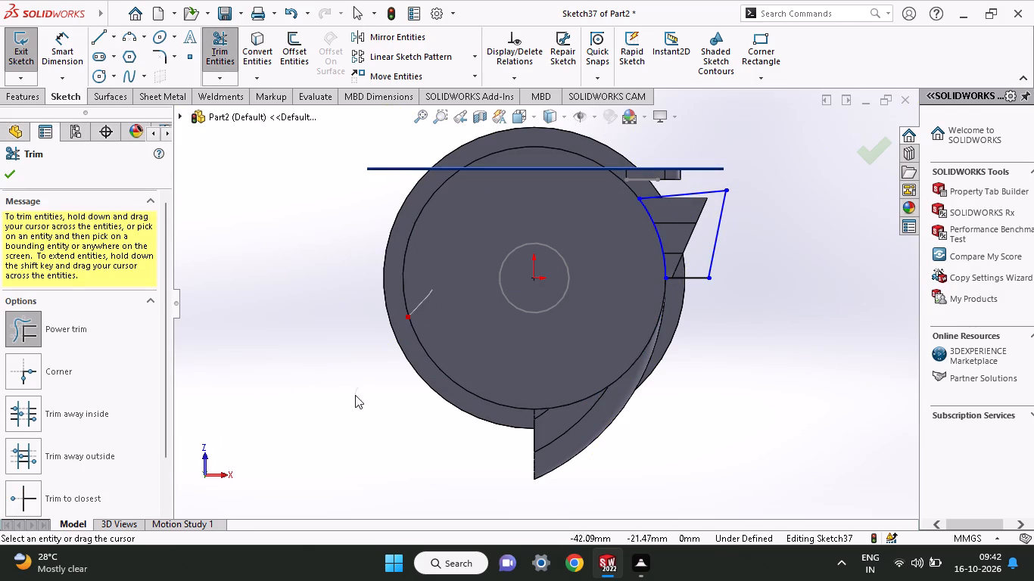
pyautogui.moveTo(355, 395); pyautogui.dragTo(355, 396)
# Cut off the scroll's slanted end by extruding the closed outline as a 42 mm blind cut.
pyautogui.moveTo(500, 333); pyautogui.dragTo(416, 425, button='middle')
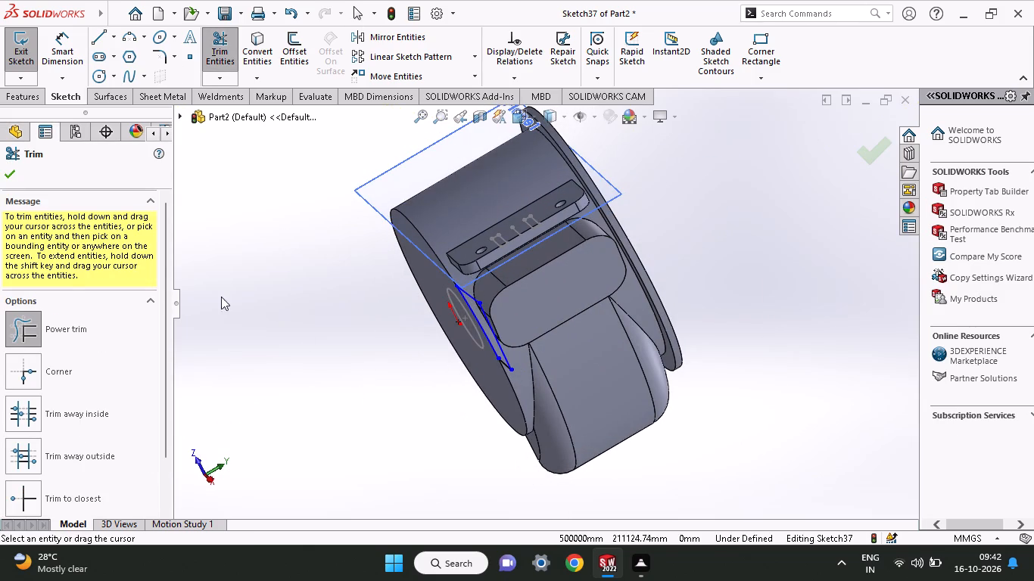
pyautogui.click(31, 98)
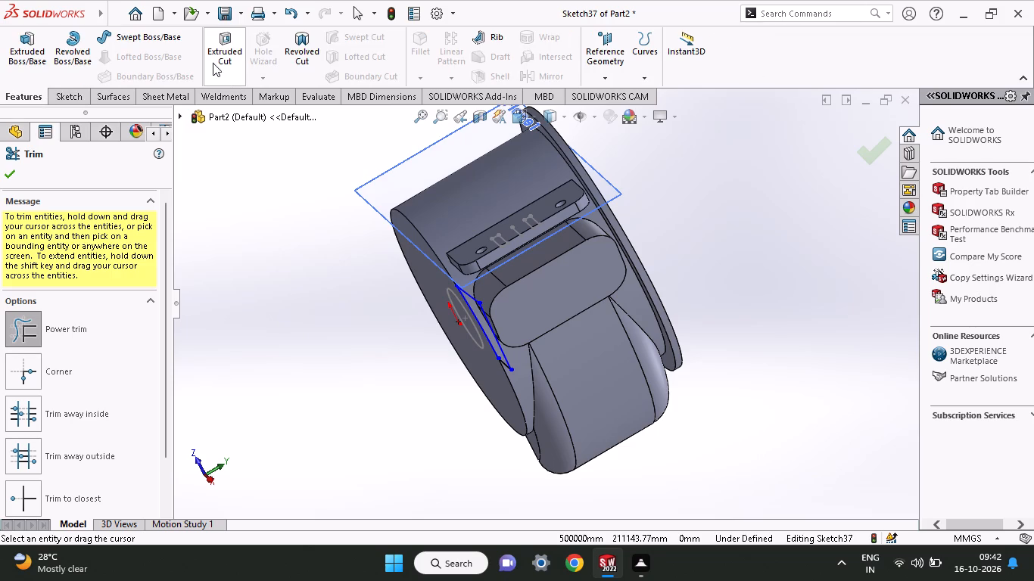
pyautogui.click(213, 63)
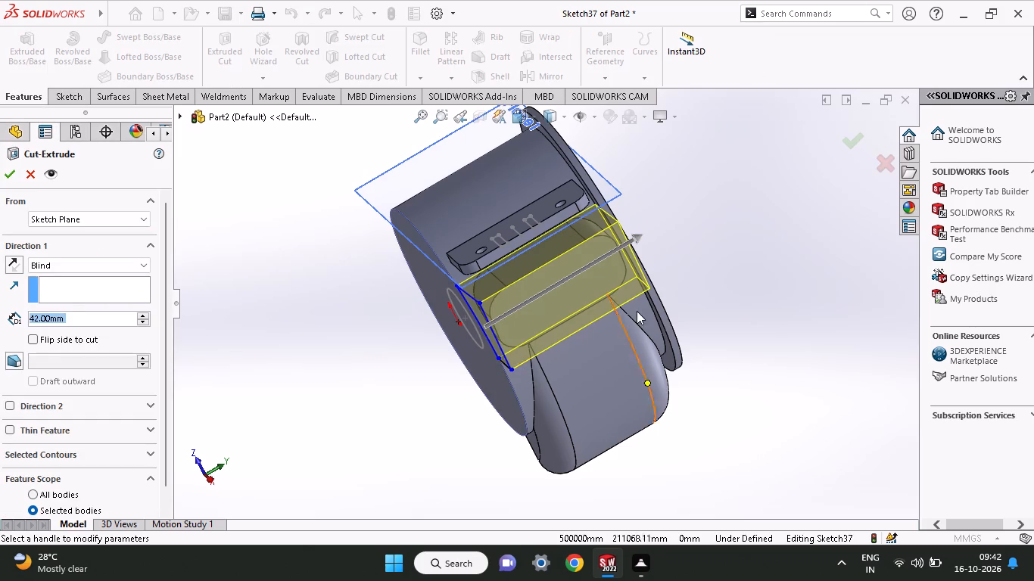
pyautogui.moveTo(637, 311); pyautogui.dragTo(615, 316, button='middle')
pyautogui.click(6, 179)
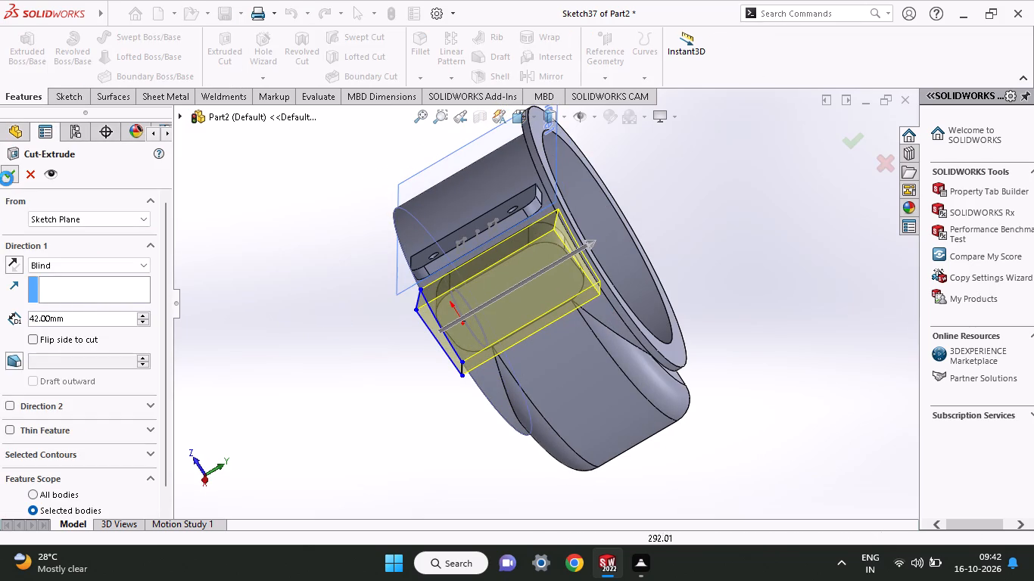
# Examine the trimmed scroll end from outside and through the housing's open side.
pyautogui.moveTo(334, 379); pyautogui.dragTo(314, 291, button='middle')
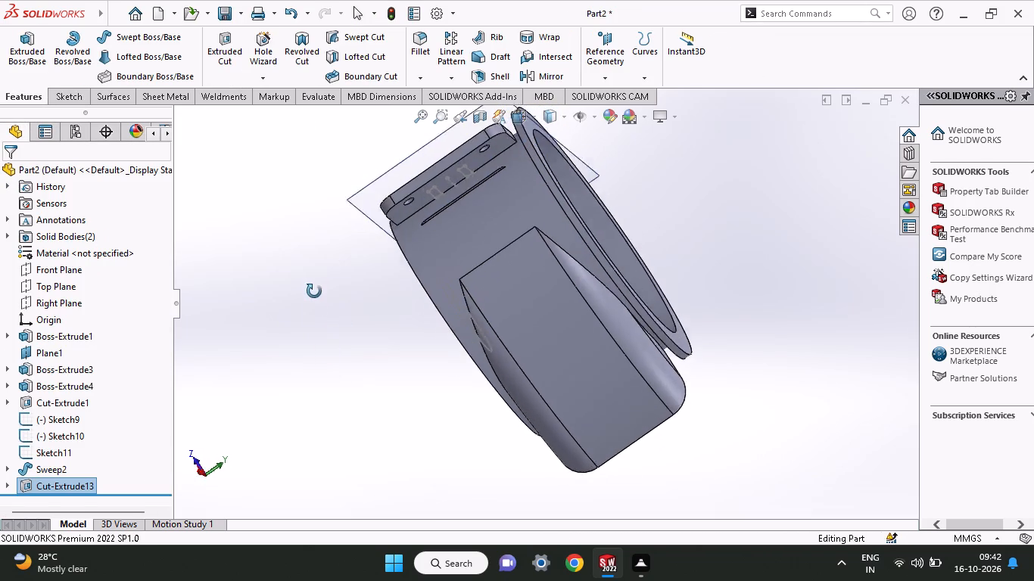
pyautogui.moveTo(314, 291); pyautogui.dragTo(348, 466, button='middle')
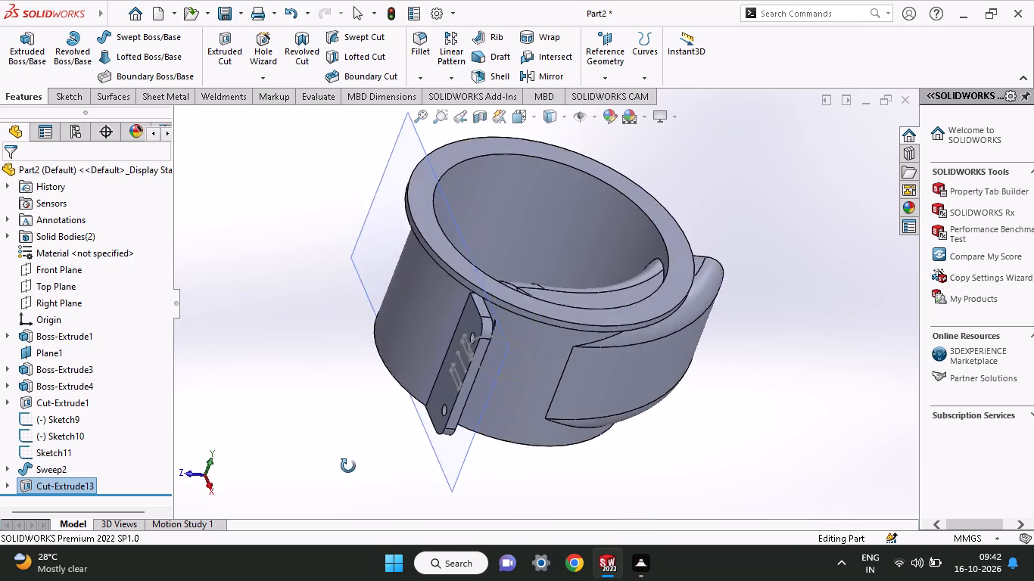
pyautogui.moveTo(348, 466); pyautogui.dragTo(329, 513, button='middle')
pyautogui.moveTo(391, 359); pyautogui.dragTo(316, 290, button='middle')
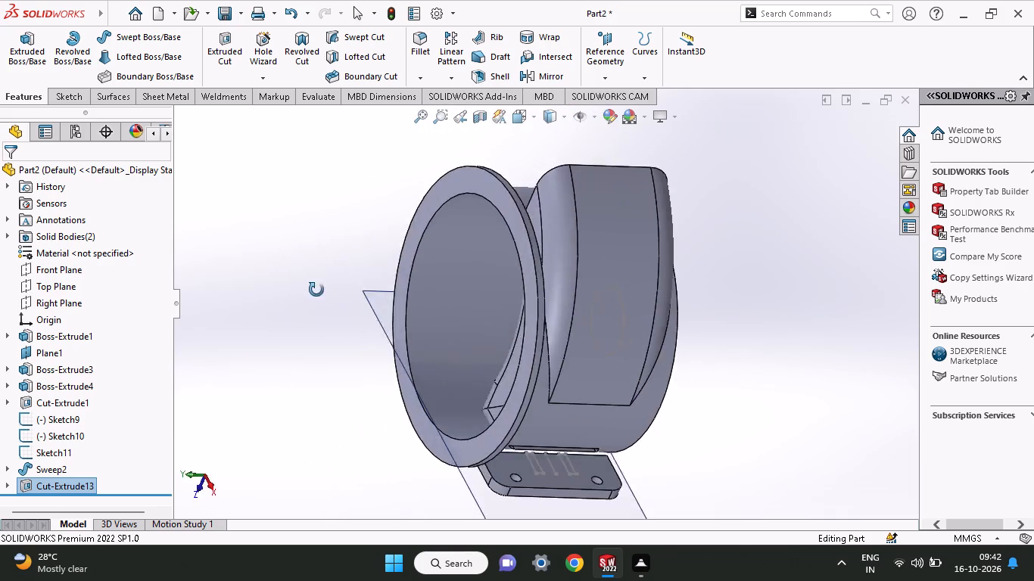
pyautogui.moveTo(316, 290); pyautogui.dragTo(394, 315, button='middle')
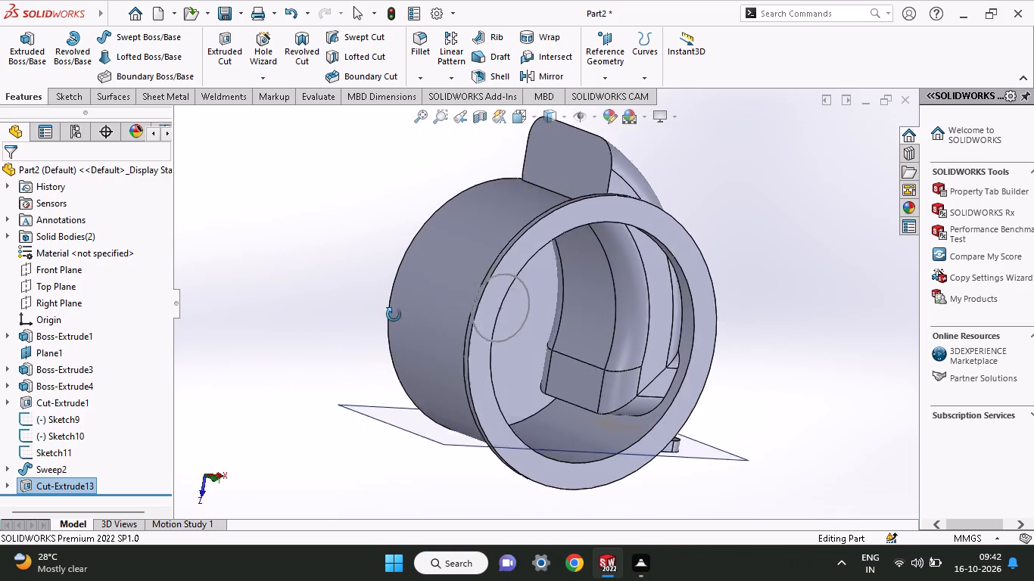
pyautogui.moveTo(394, 315); pyautogui.dragTo(304, 366, button='middle')
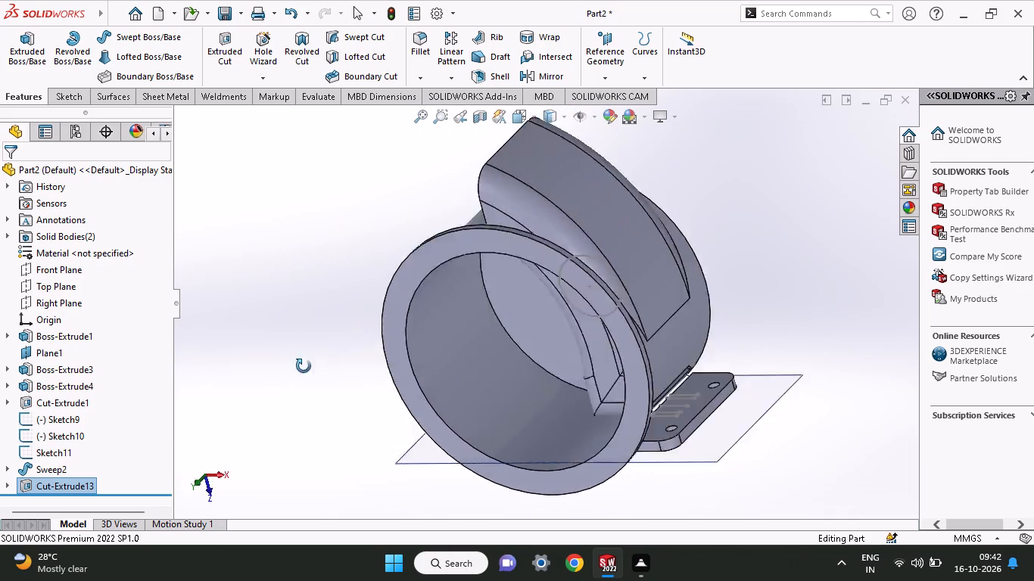
pyautogui.moveTo(304, 366); pyautogui.dragTo(311, 503, button='middle')
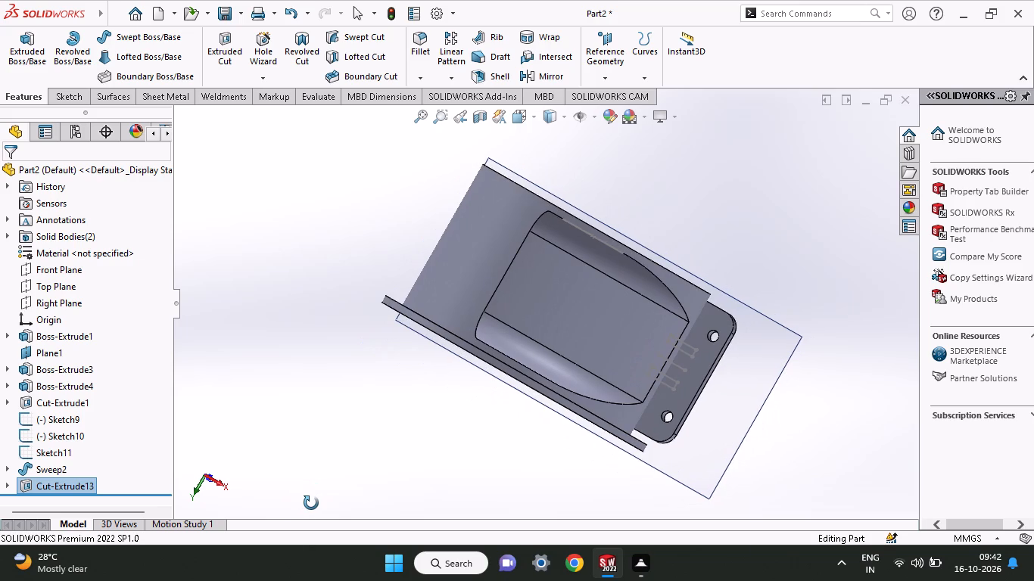
pyautogui.moveTo(311, 503); pyautogui.dragTo(391, 396, button='middle')
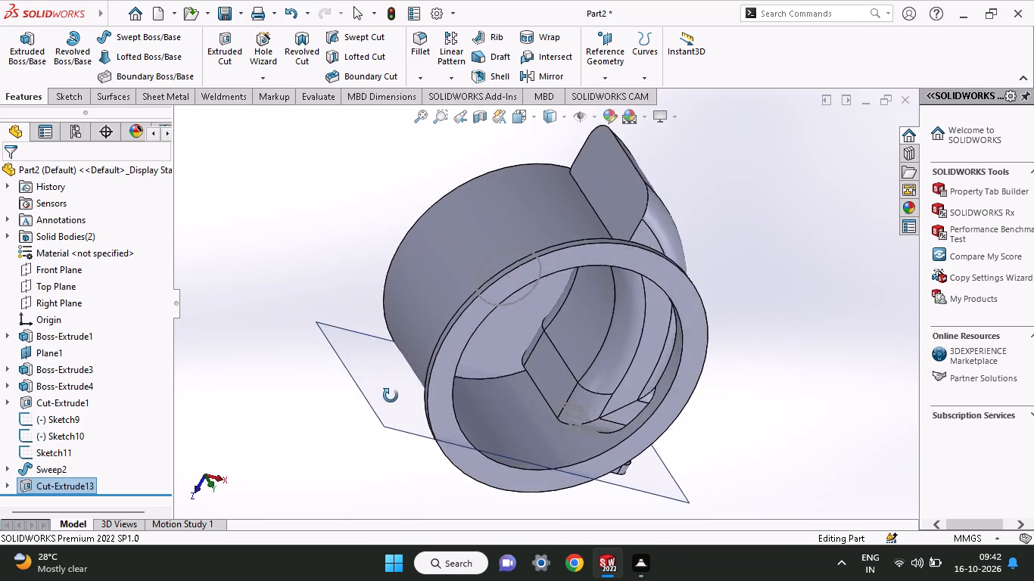
pyautogui.moveTo(391, 396); pyautogui.dragTo(378, 366, button='middle')
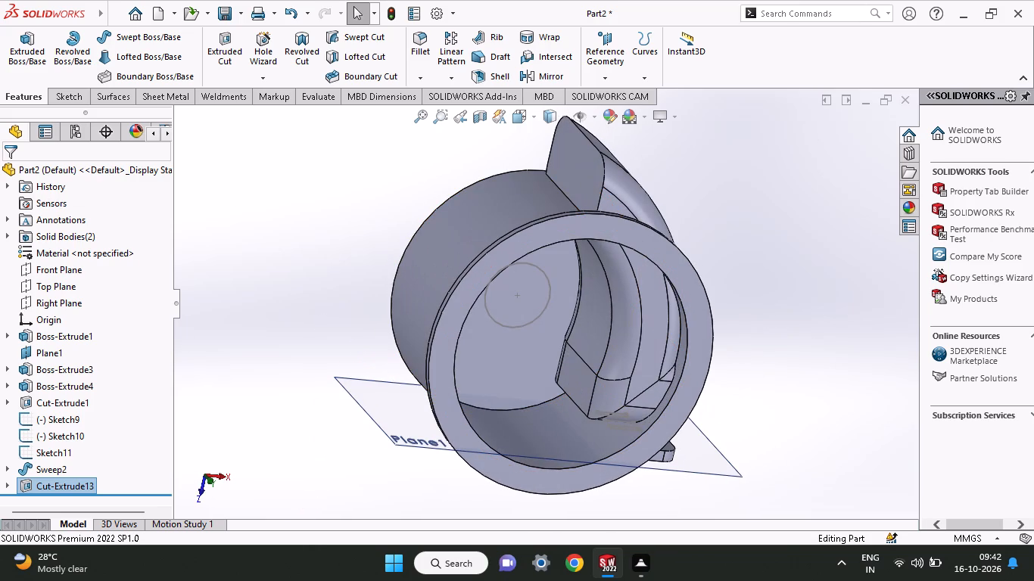
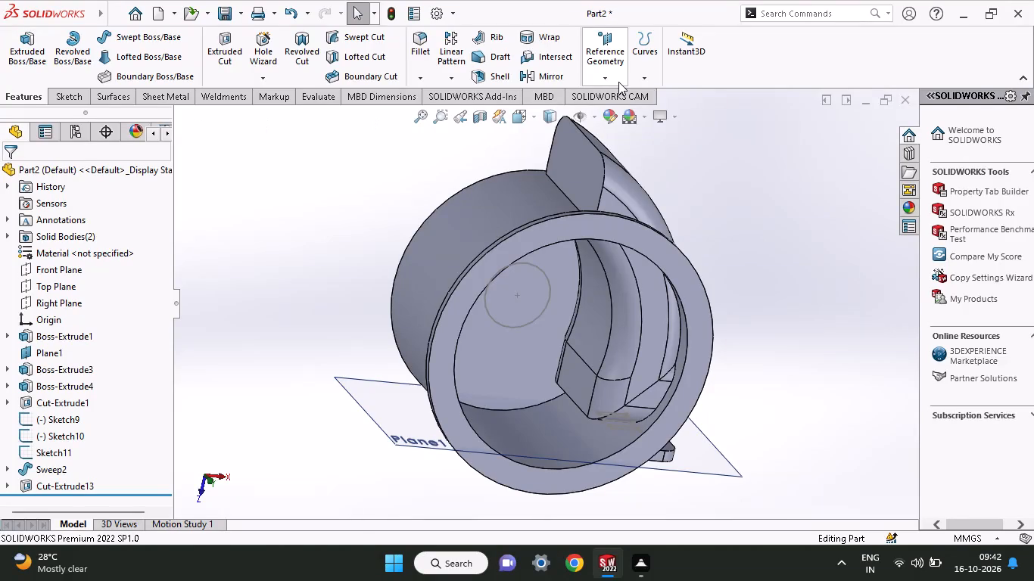
# Create a reference plane offset from the Right Plane on the flipped side, entering 25 mm as the offset distance.
pyautogui.click(618, 82)
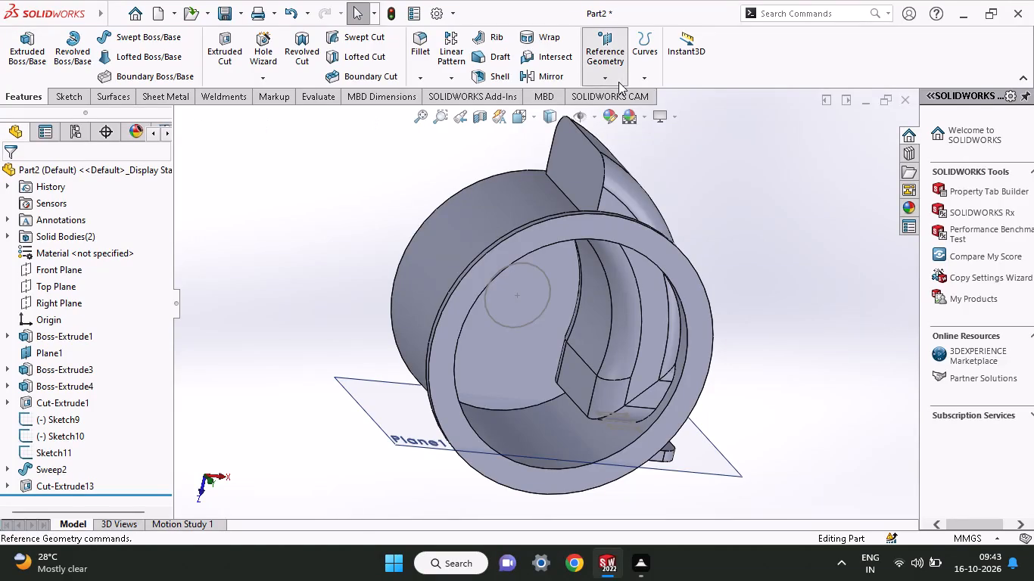
pyautogui.click(623, 98)
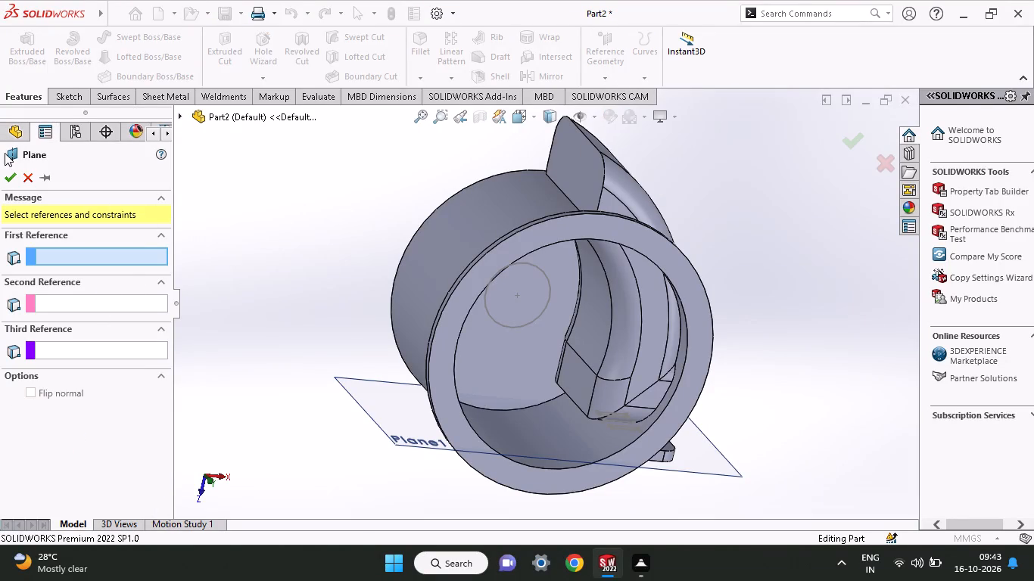
pyautogui.click(182, 117)
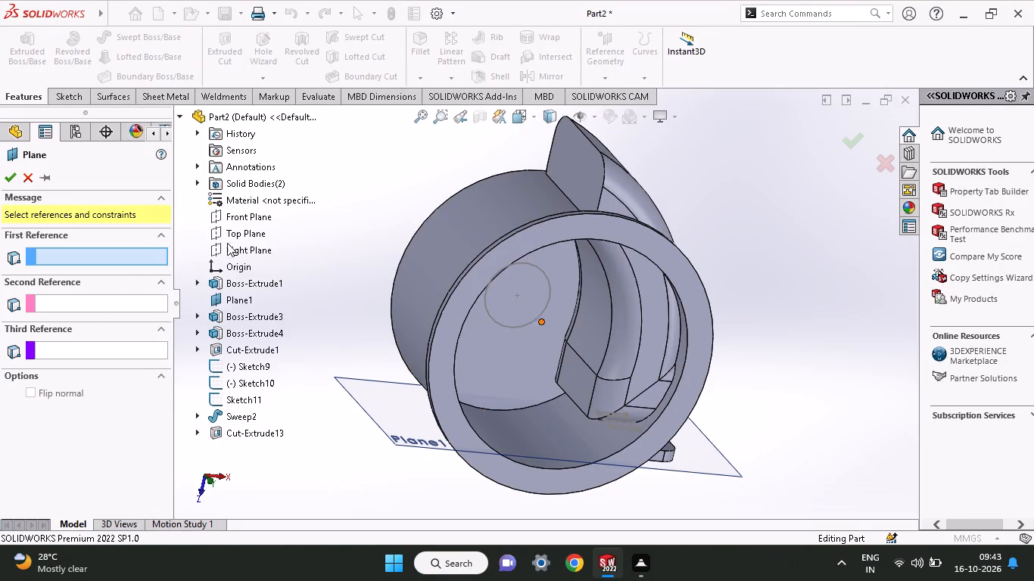
pyautogui.click(230, 245)
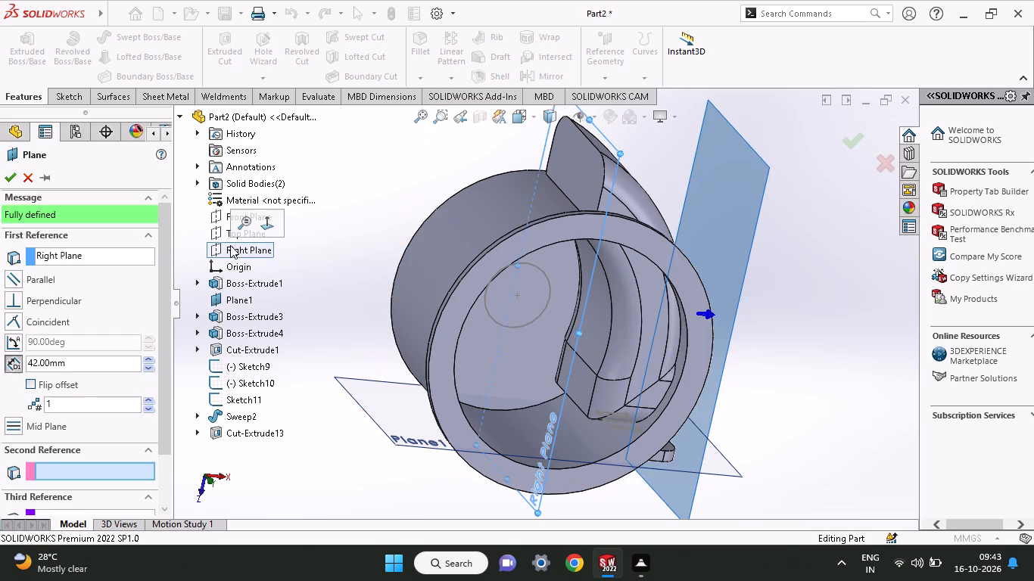
pyautogui.click(35, 383)
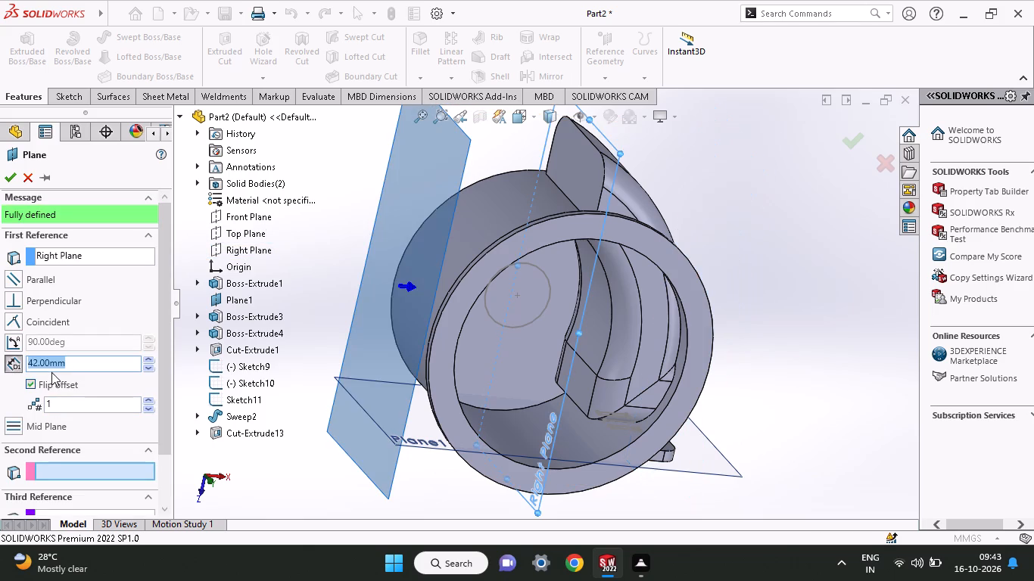
pyautogui.moveTo(64, 364); pyautogui.dragTo(26, 362)
pyautogui.write('25')
pyautogui.press('Return')
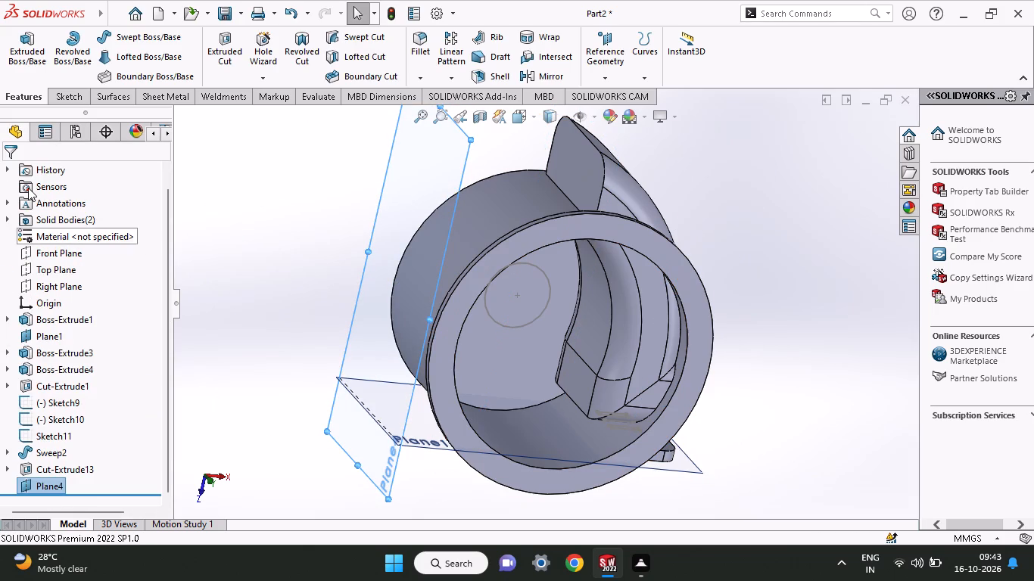
# On the new plane, sketch a vertical line through the midpoint of the scroll's end edge, extending about 23 mm above and 26 mm below it.
pyautogui.click(422, 202)
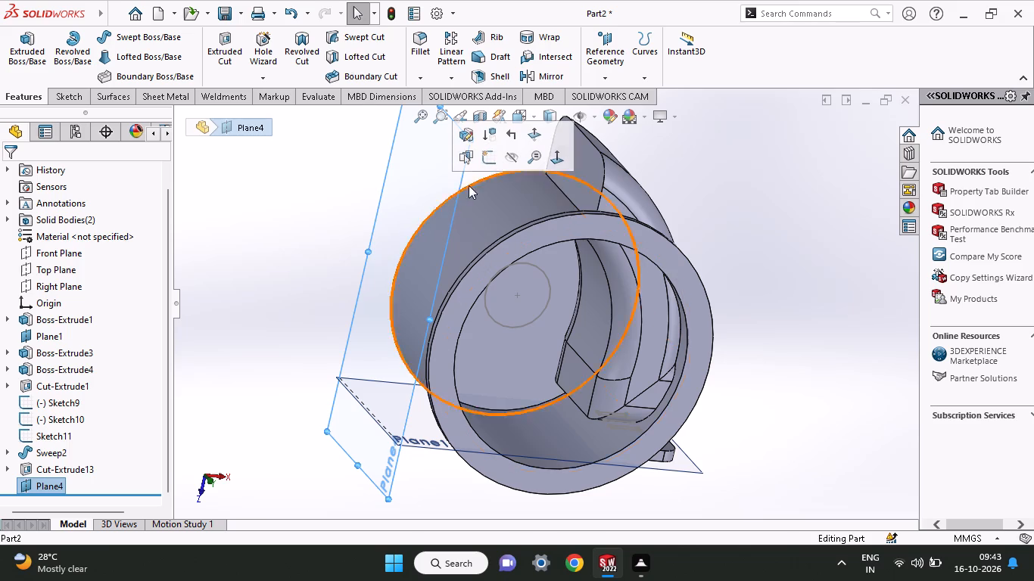
pyautogui.click(495, 164)
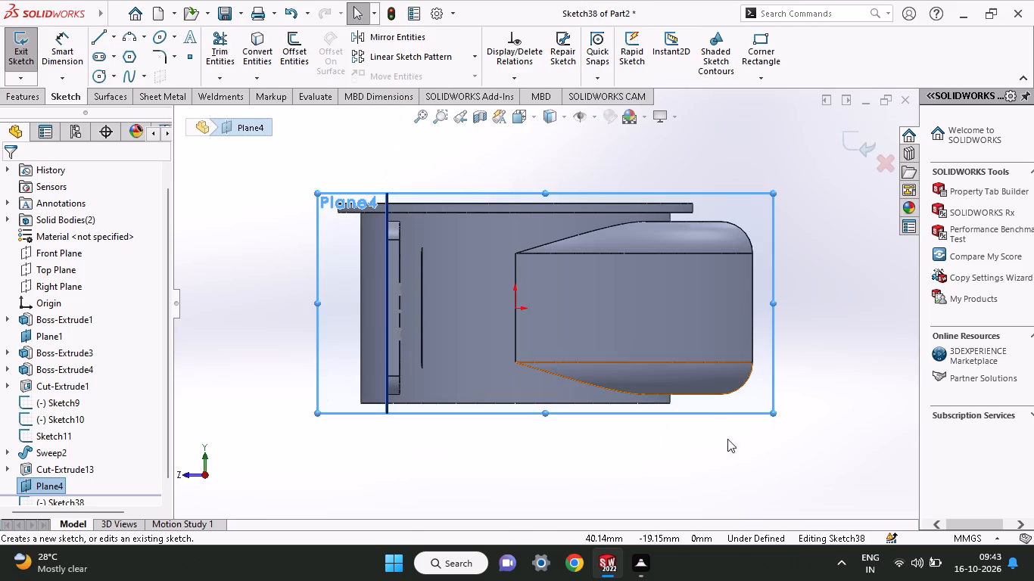
pyautogui.click(98, 38)
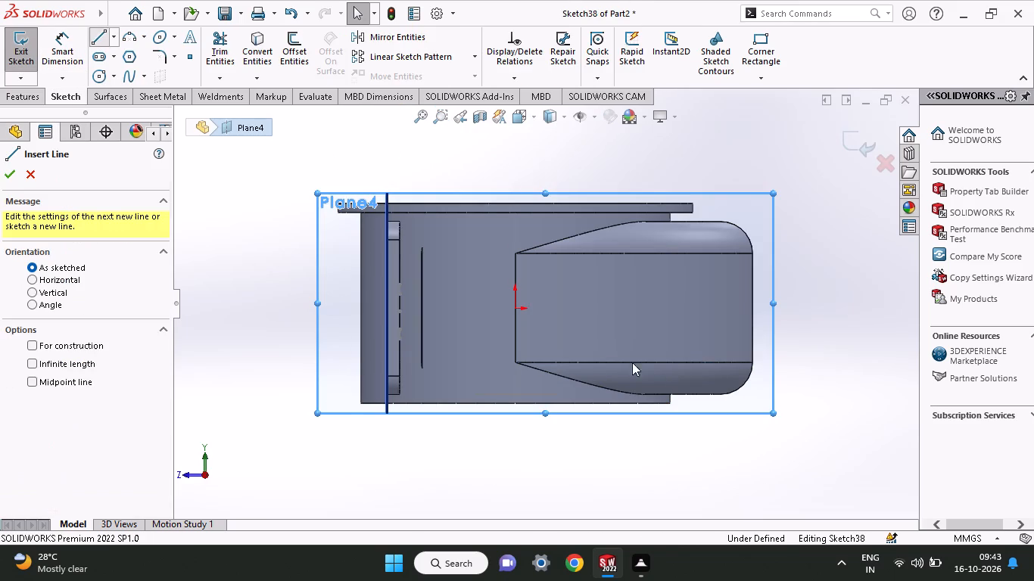
pyautogui.click(753, 309)
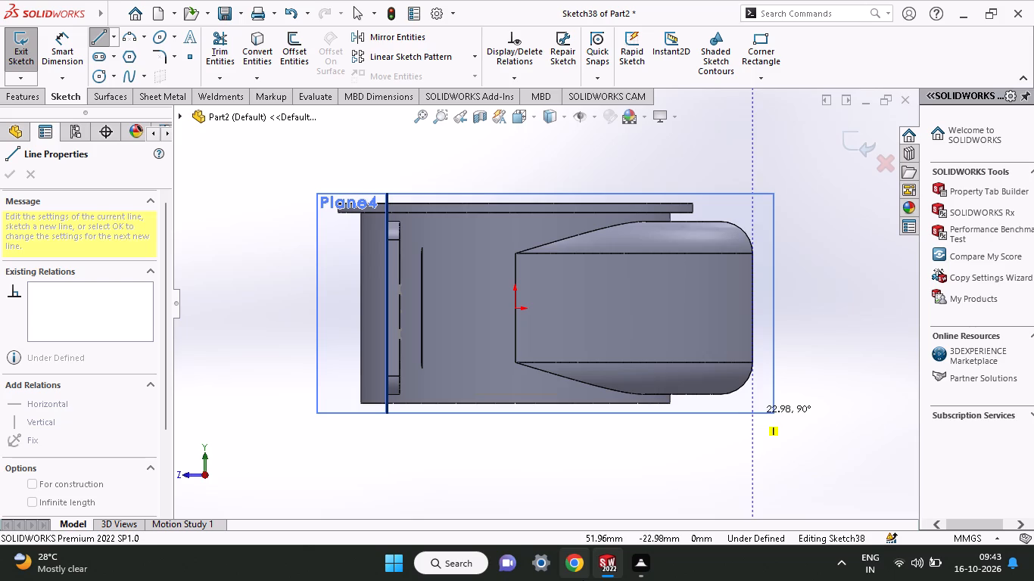
pyautogui.click(749, 203)
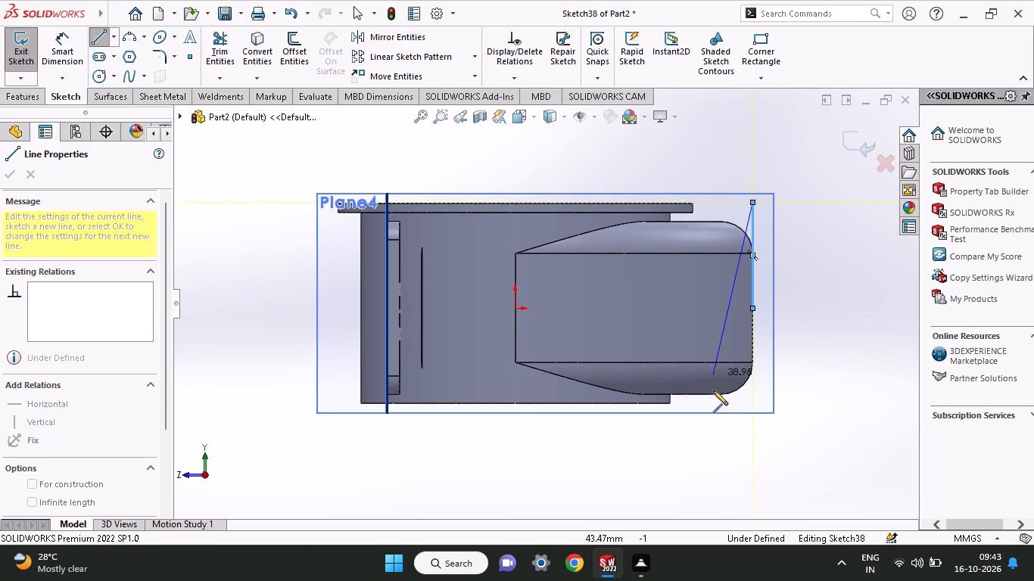
pyautogui.click(752, 425)
pyautogui.rightClick(793, 373)
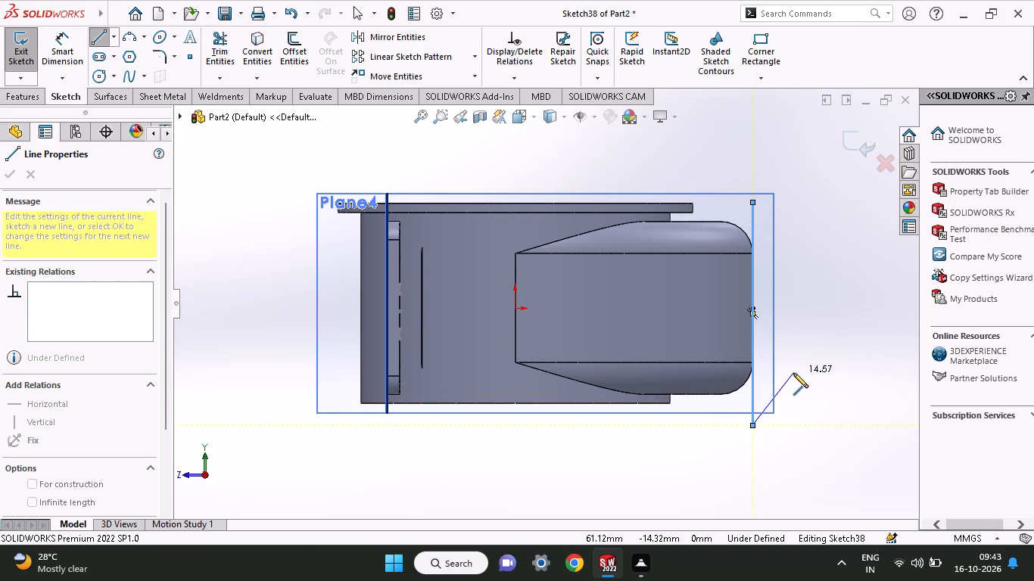
pyautogui.click(808, 377)
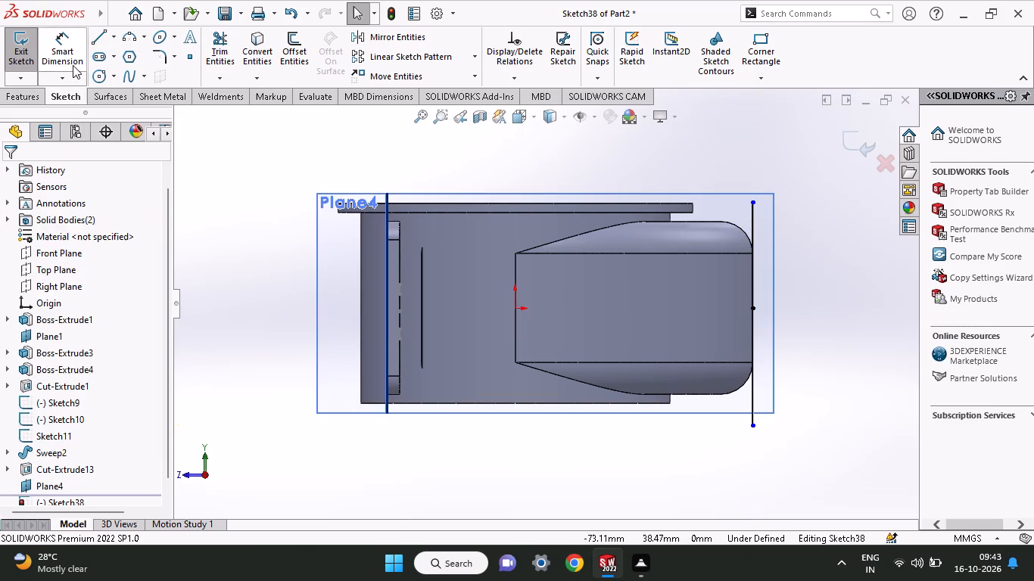
# Dimension both ends of the vertical line to 20 mm from the edge midpoint.
pyautogui.click(73, 65)
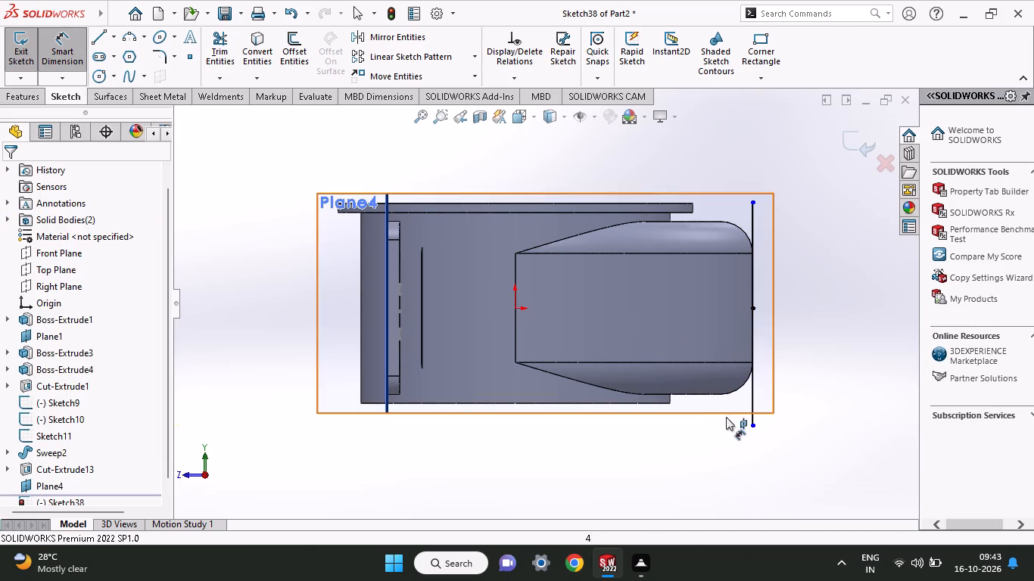
pyautogui.click(752, 427)
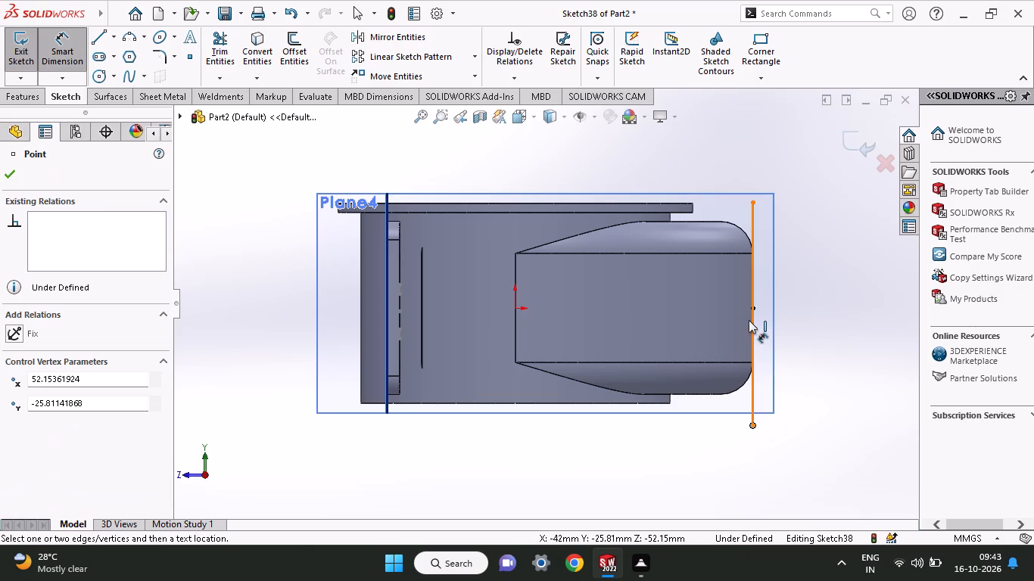
pyautogui.click(751, 306)
pyautogui.click(786, 338)
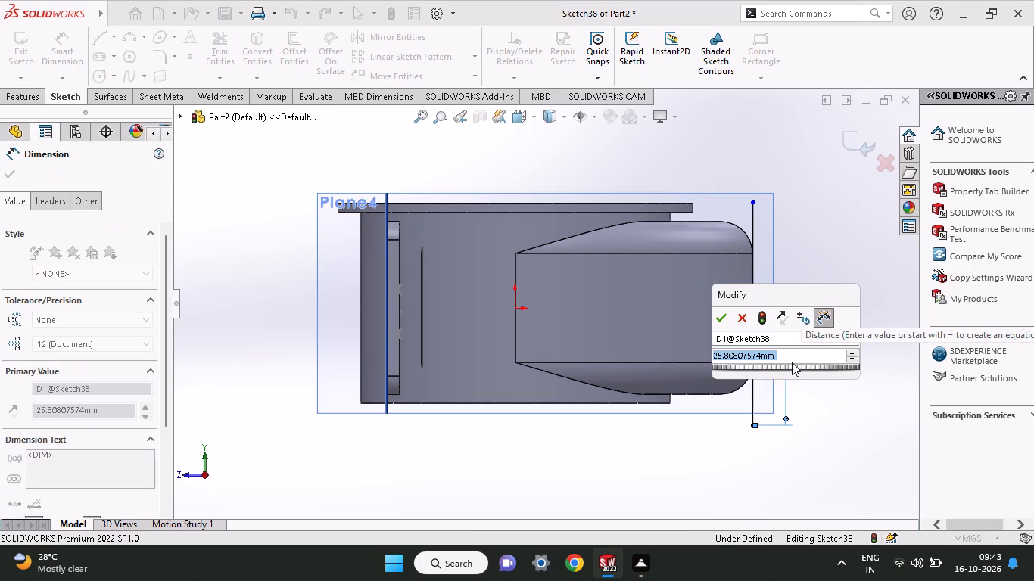
pyautogui.write('20')
pyautogui.press('Return')
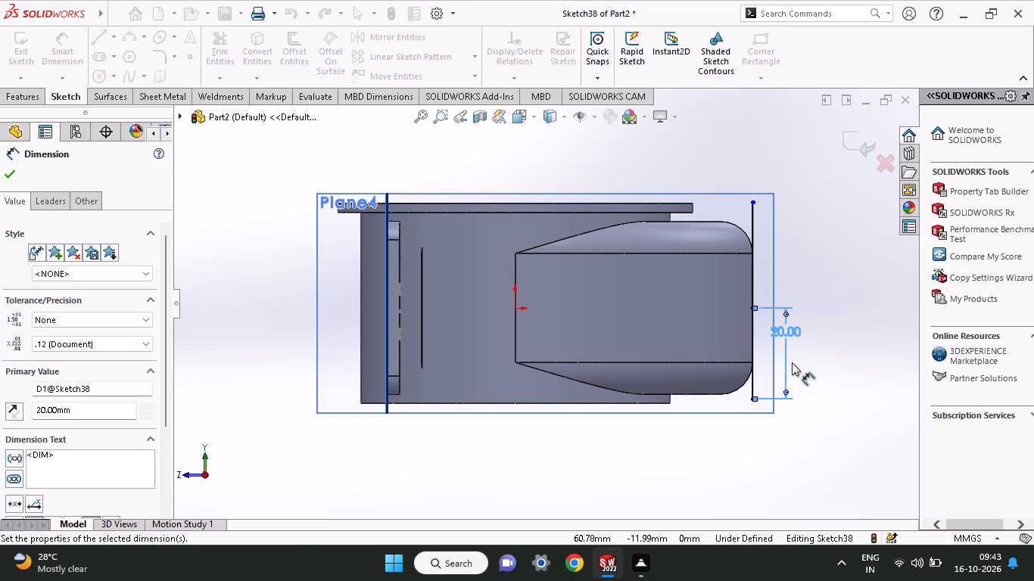
pyautogui.click(751, 308)
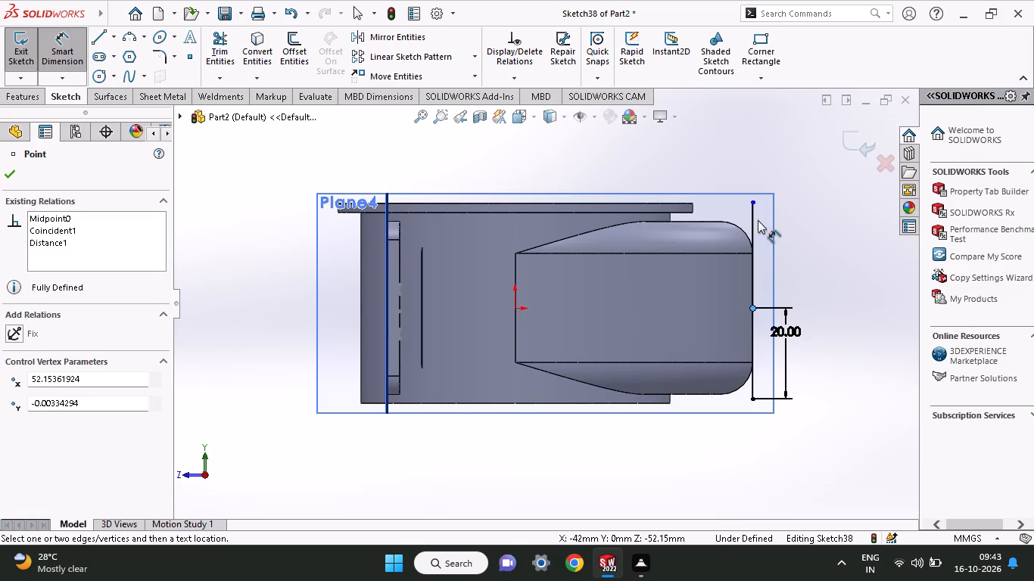
pyautogui.click(755, 200)
pyautogui.click(781, 234)
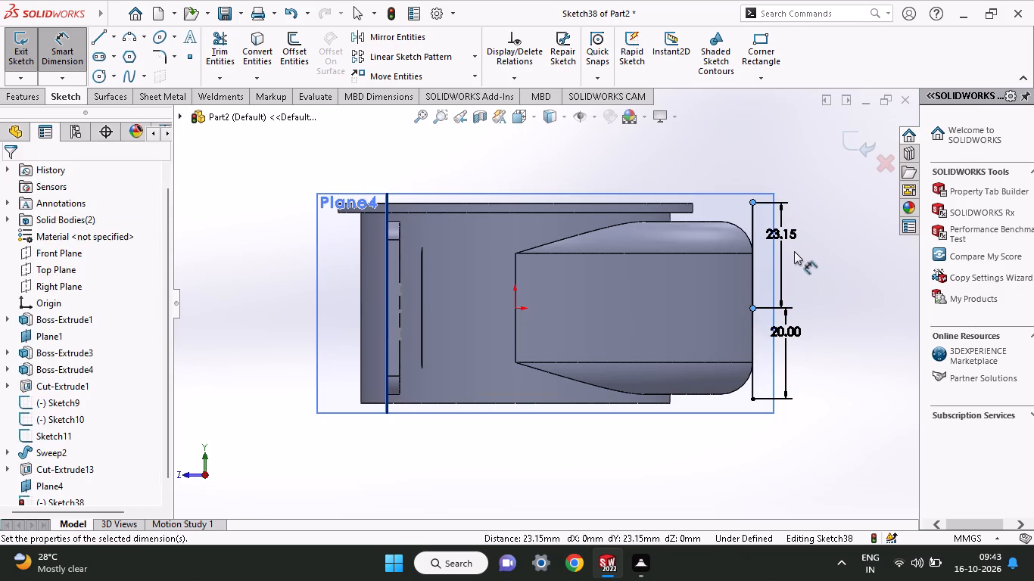
pyautogui.write('20')
pyautogui.press('Return')
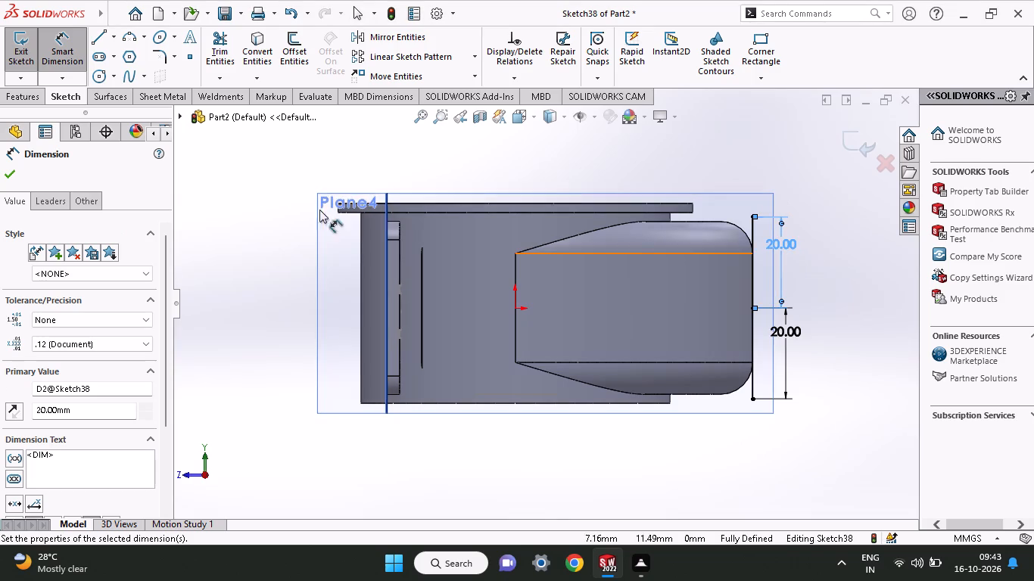
pyautogui.click(102, 26)
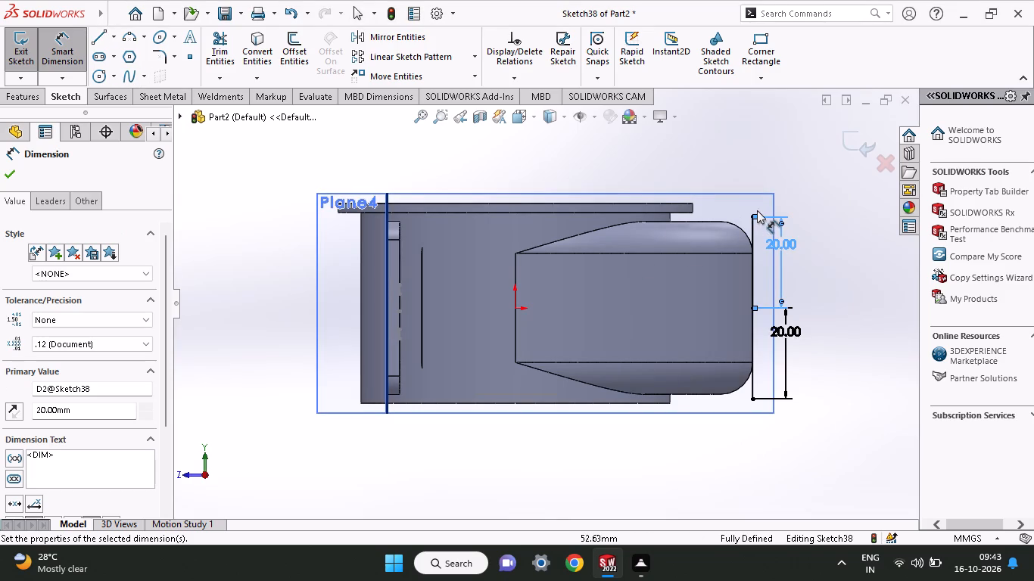
pyautogui.click(95, 47)
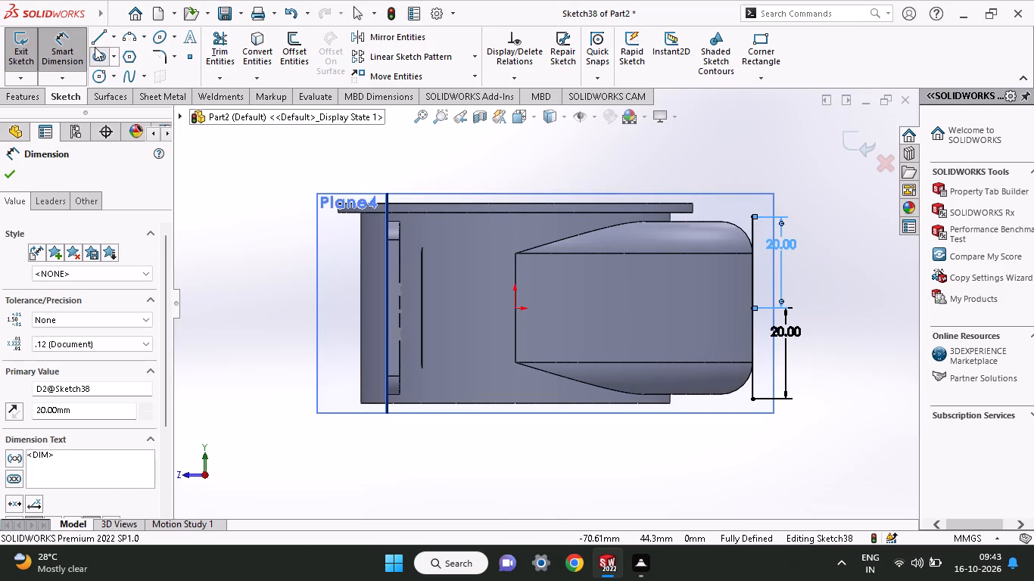
pyautogui.click(8, 169)
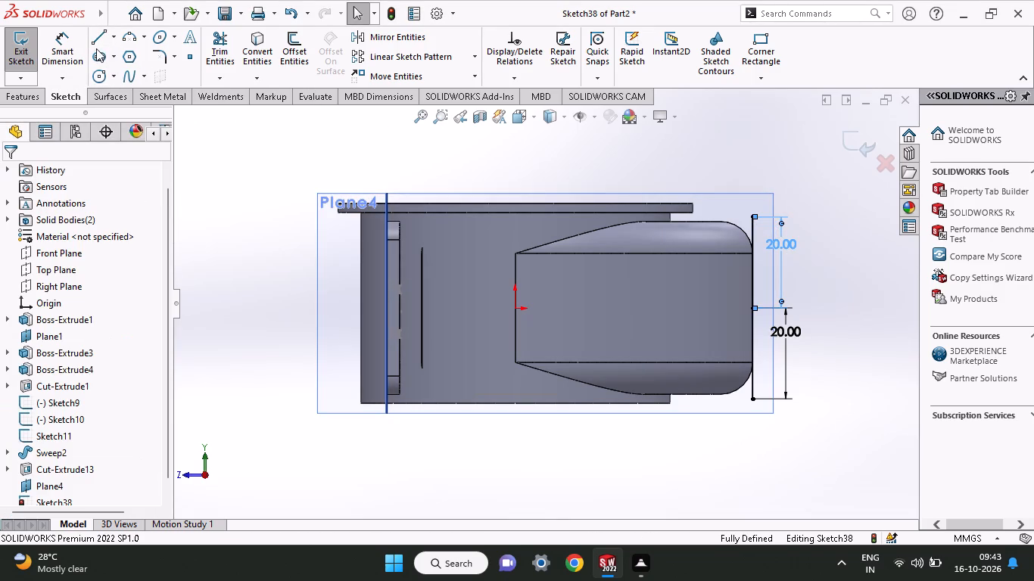
# Draw three connected lines from the vertical line's upper end to its lower end, closing a rectangle about 12 mm wide over the scroll.
pyautogui.click(102, 36)
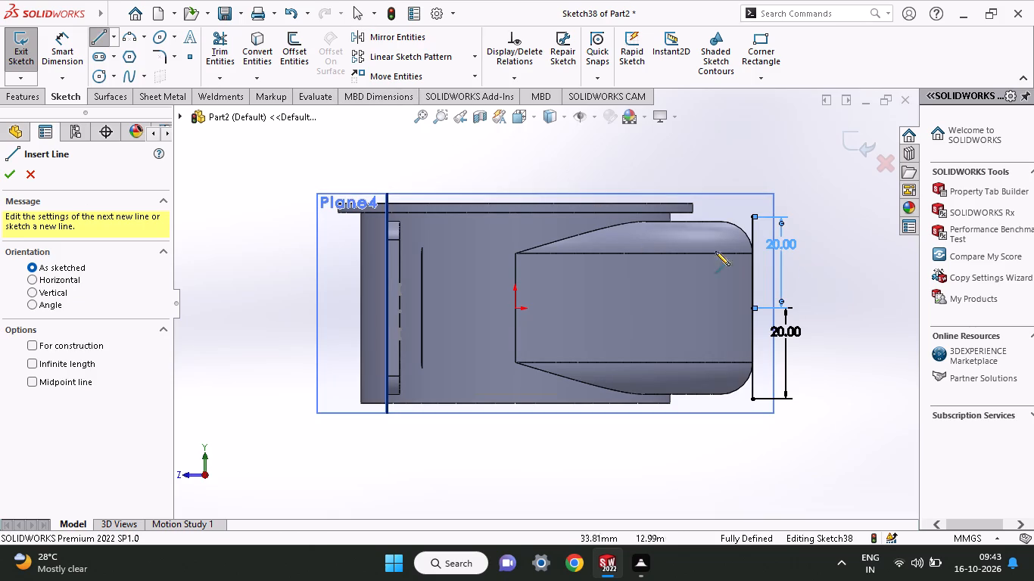
pyautogui.click(749, 216)
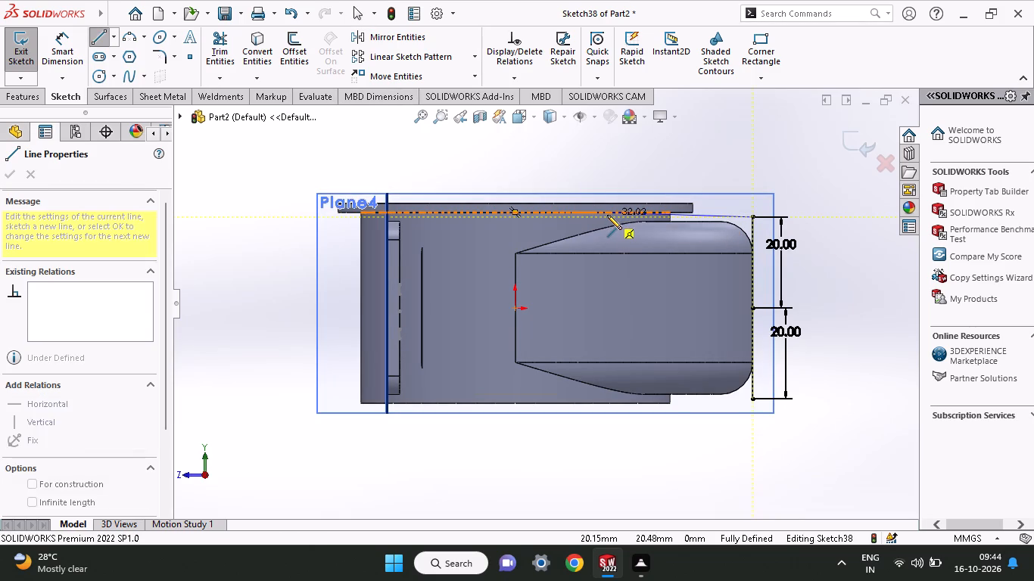
pyautogui.click(696, 216)
pyautogui.click(694, 402)
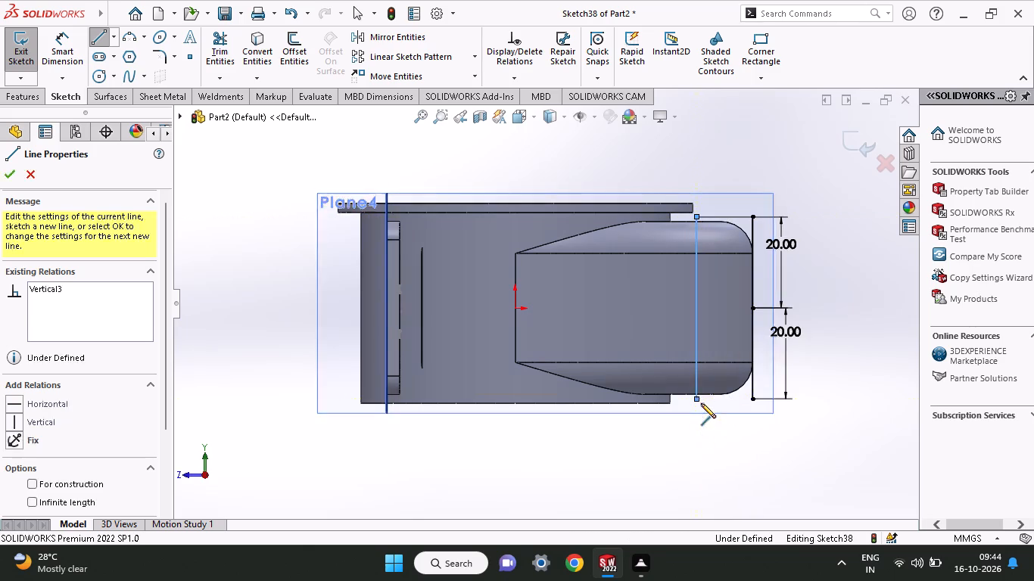
pyautogui.click(754, 397)
pyautogui.rightClick(742, 432)
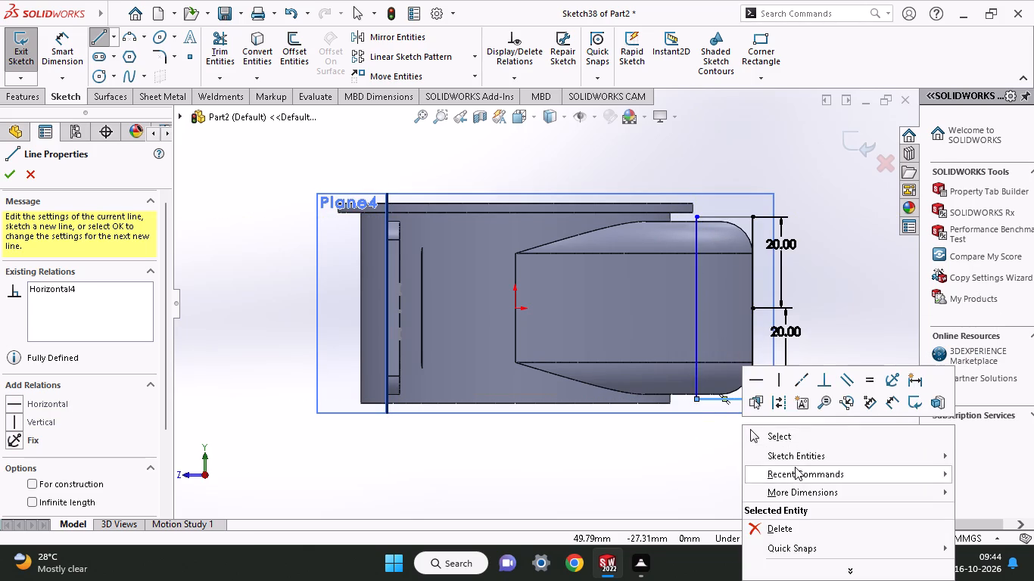
pyautogui.click(779, 433)
# Dimension the rectangle's upper horizontal line to 24 mm.
pyautogui.click(49, 53)
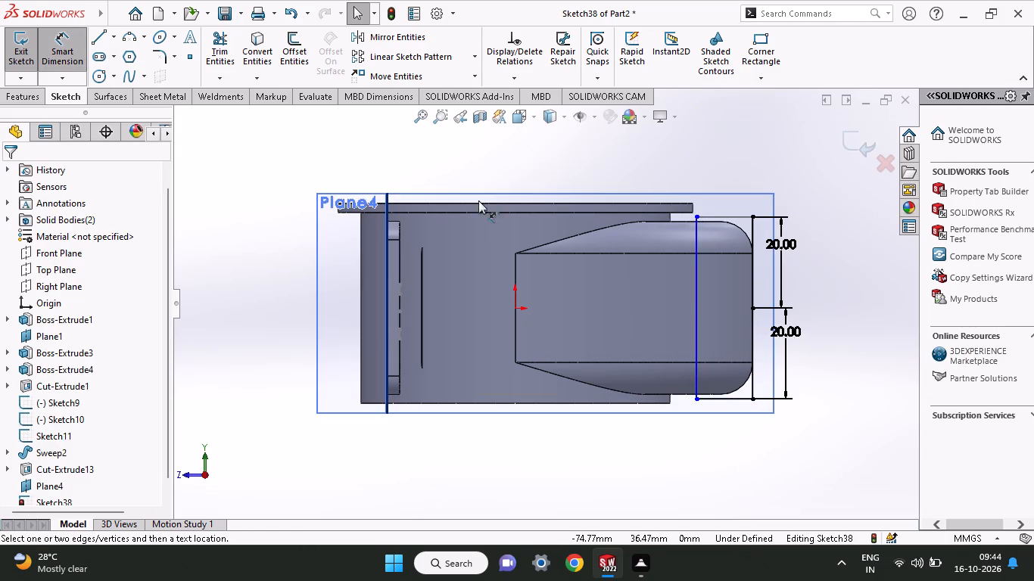
pyautogui.click(715, 220)
pyautogui.click(703, 152)
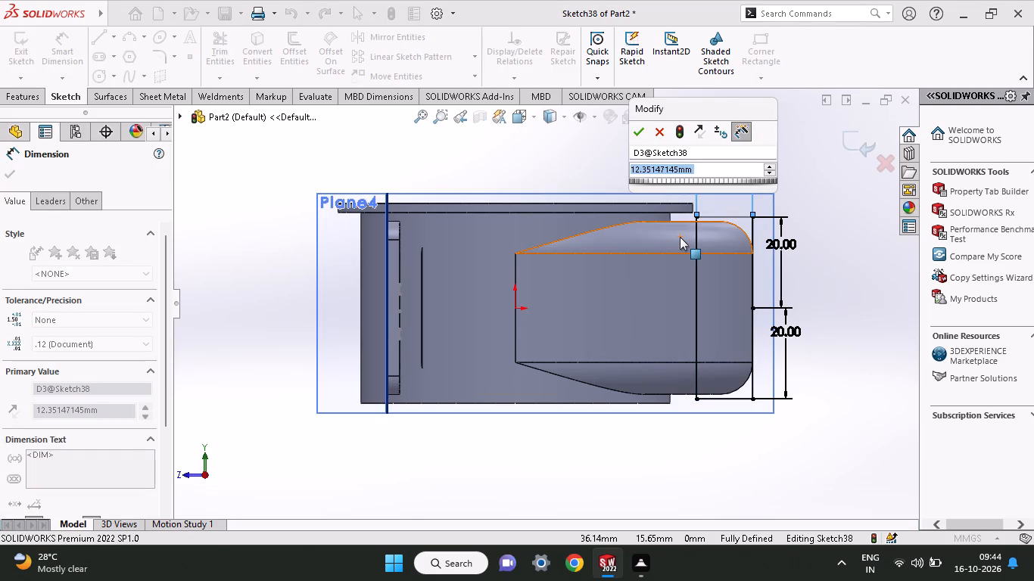
pyautogui.write('24')
pyautogui.press('Return')
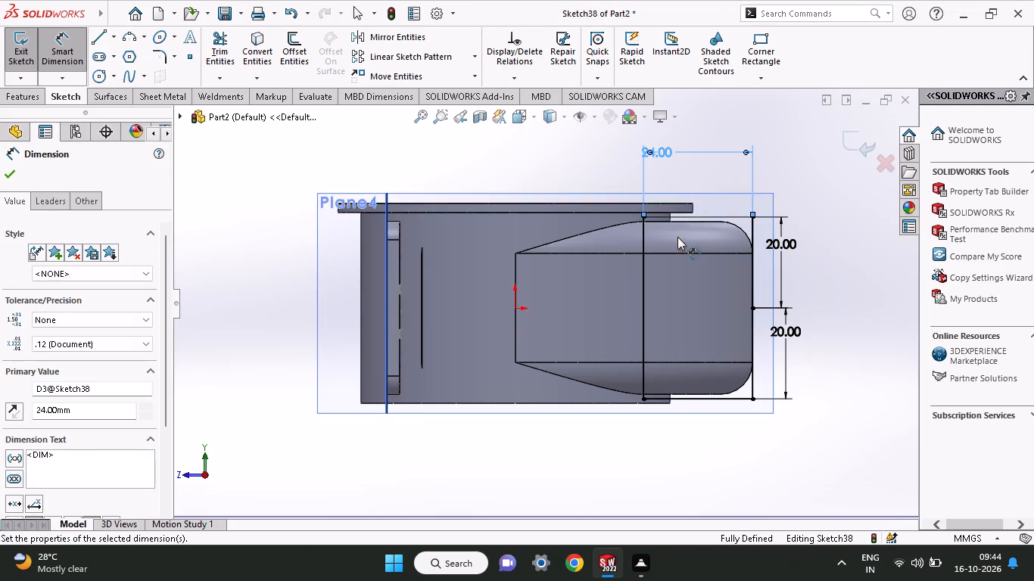
pyautogui.click(5, 175)
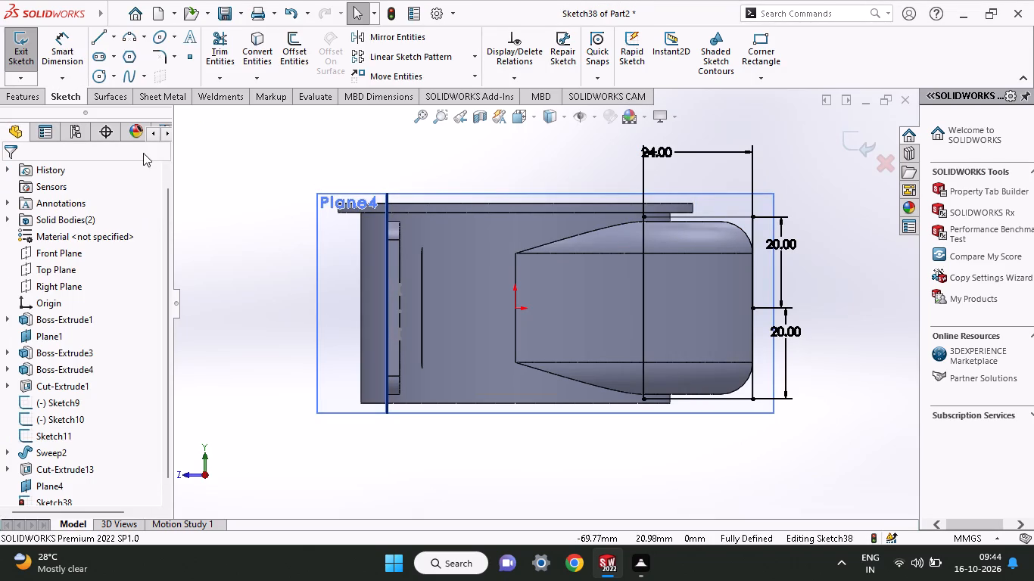
# Fillet all four corners of the 24 by 40 mm rectangle with a 7 mm radius.
pyautogui.click(158, 56)
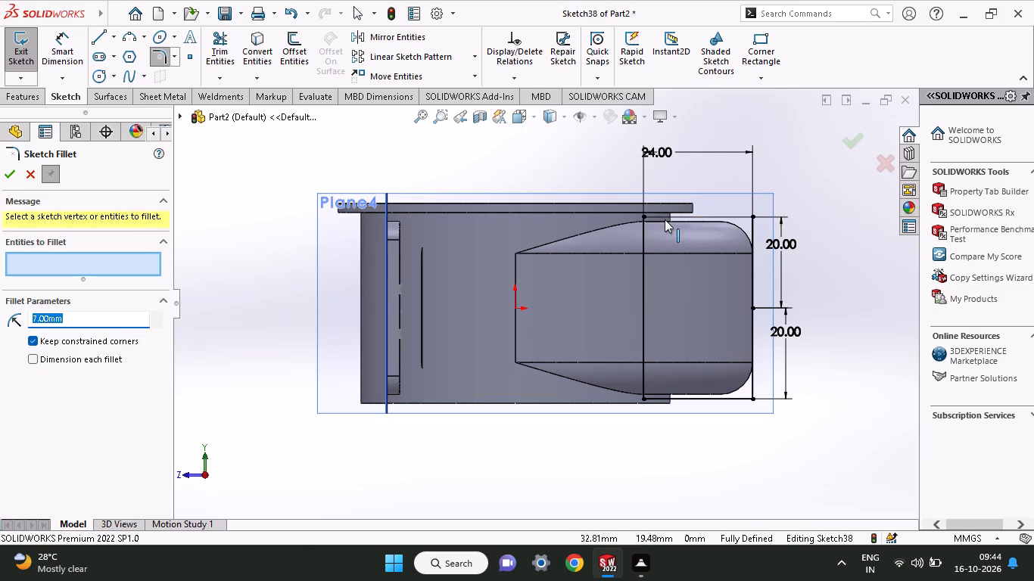
pyautogui.click(665, 217)
pyautogui.click(645, 238)
pyautogui.click(752, 216)
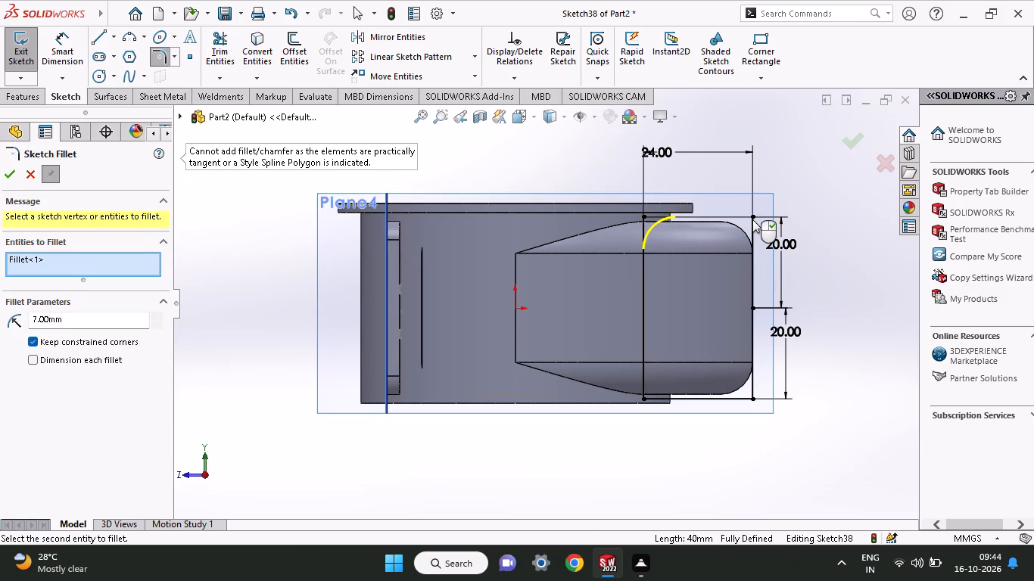
pyautogui.click(752, 223)
pyautogui.click(740, 213)
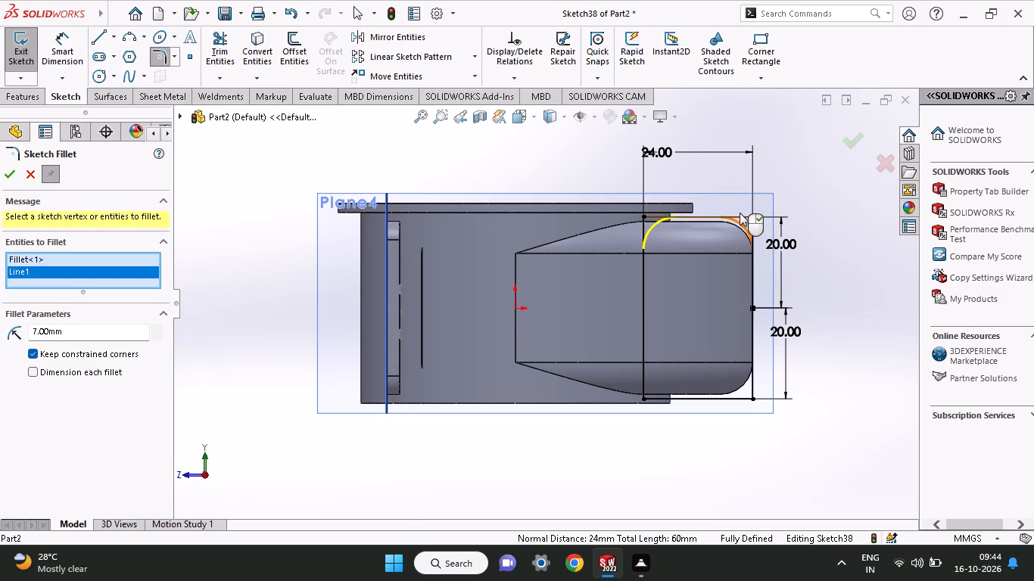
pyautogui.click(665, 399)
pyautogui.click(643, 370)
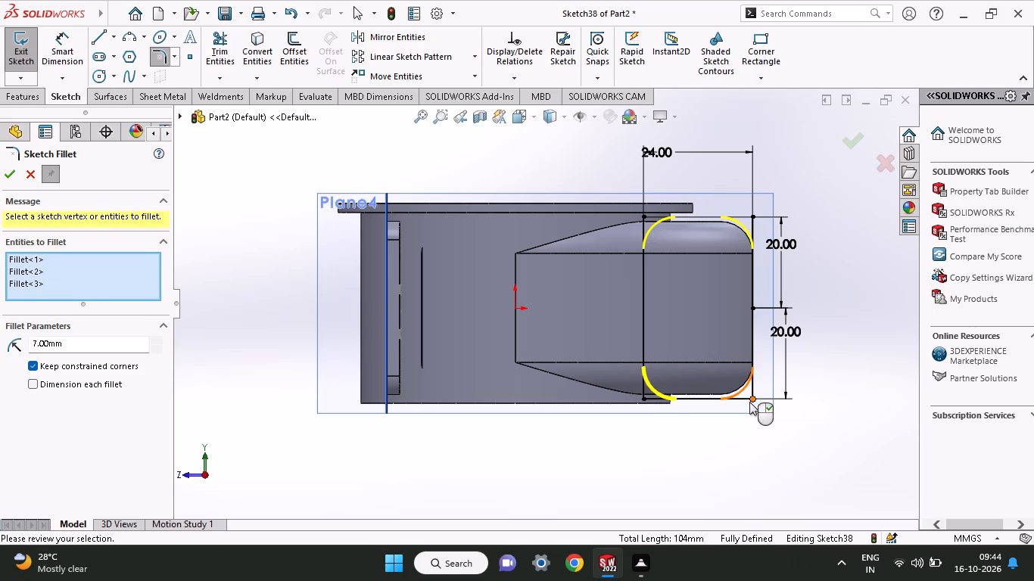
pyautogui.click(749, 402)
pyautogui.click(10, 176)
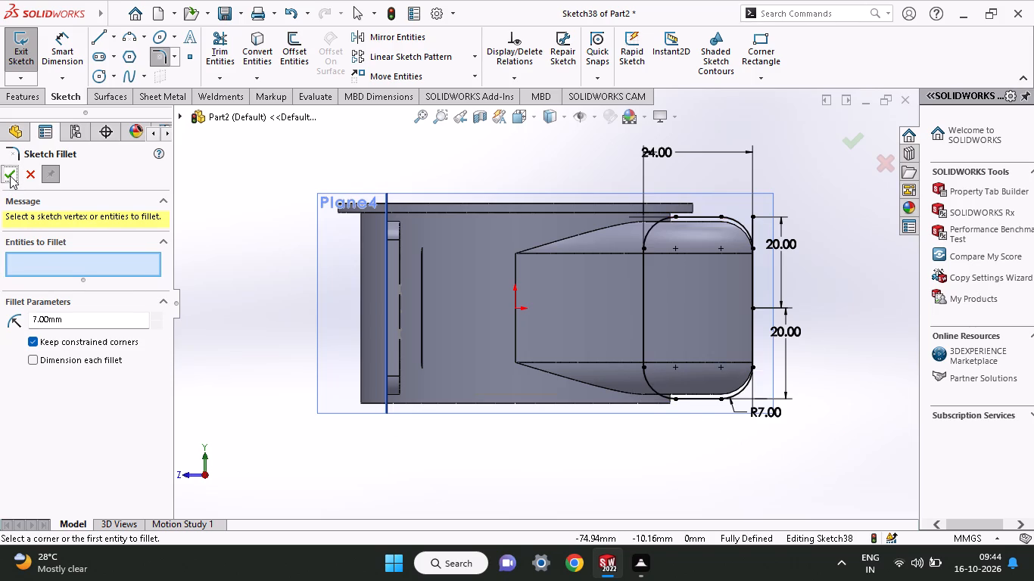
# Trim away the leftover at the upper outer corner of the filleted rectangle, then exit the sketch.
pyautogui.moveTo(732, 248); pyautogui.dragTo(717, 256, button='middle')
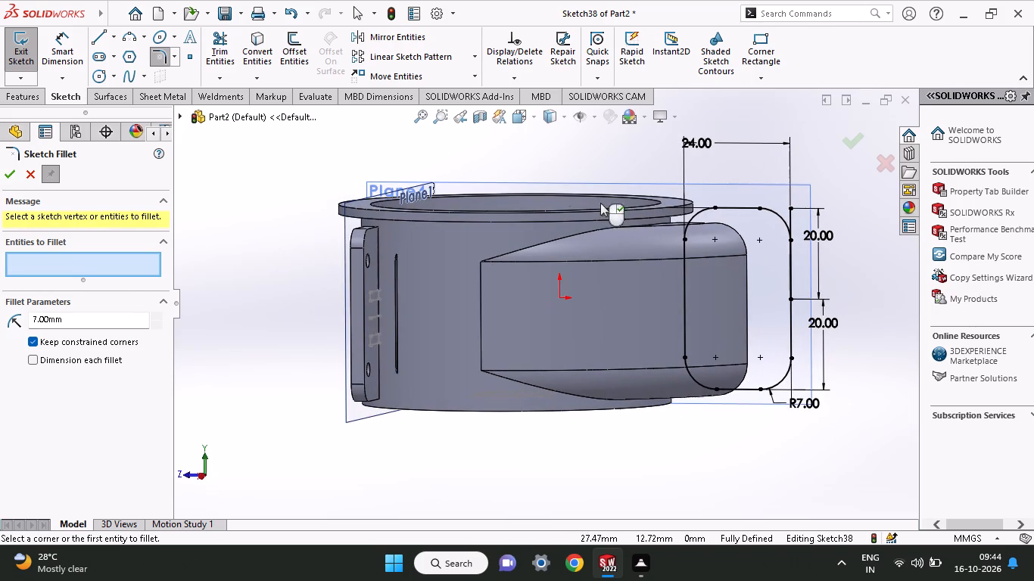
pyautogui.click(218, 37)
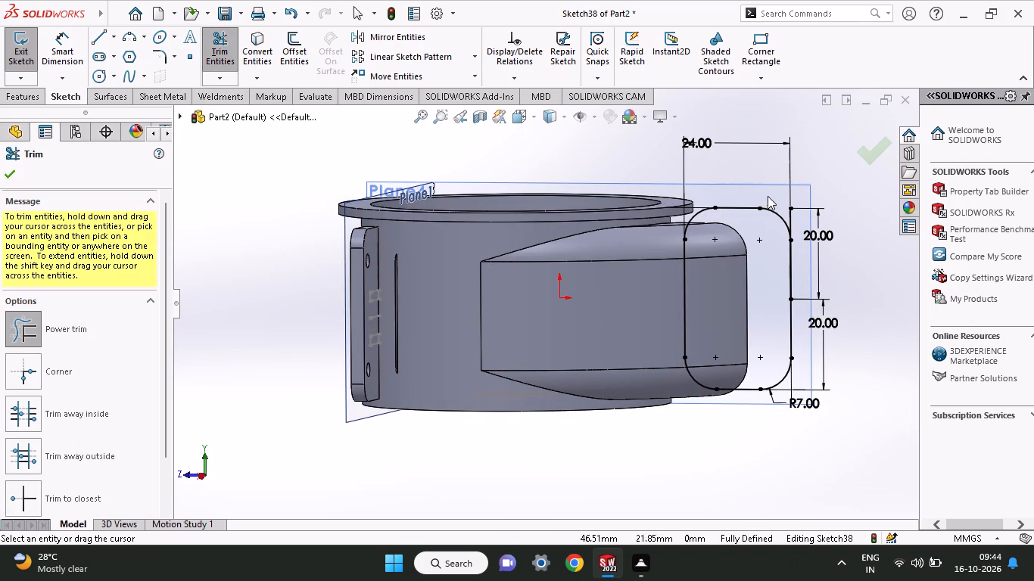
pyautogui.moveTo(770, 191); pyautogui.dragTo(794, 222)
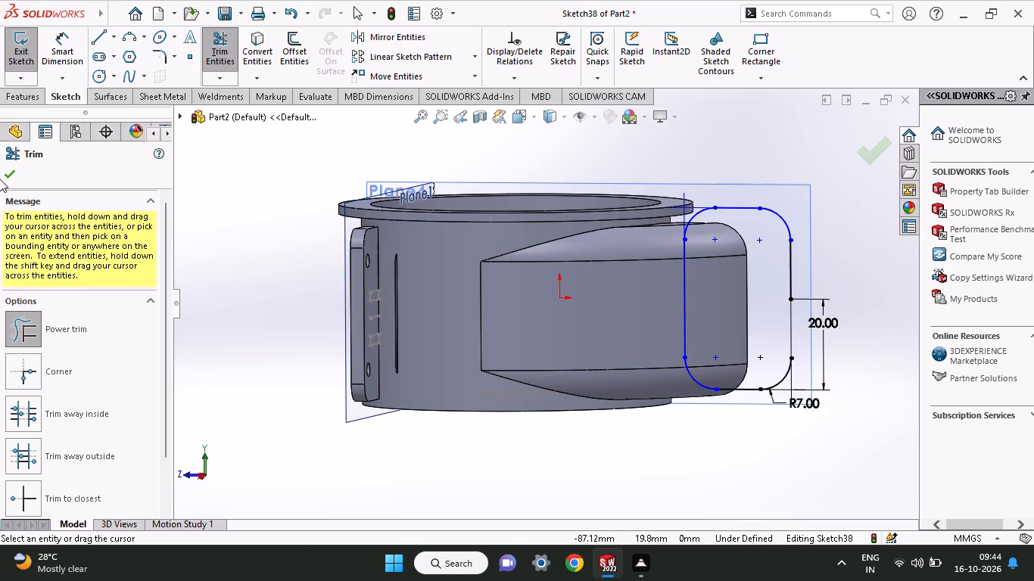
pyautogui.click(3, 176)
pyautogui.moveTo(434, 396); pyautogui.dragTo(319, 330, button='middle')
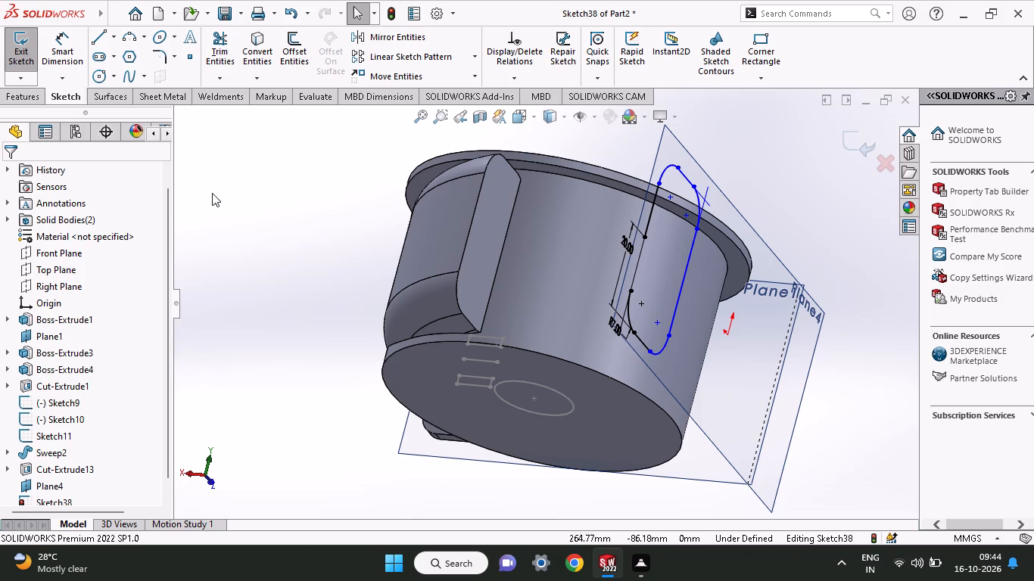
pyautogui.rightClick(241, 193)
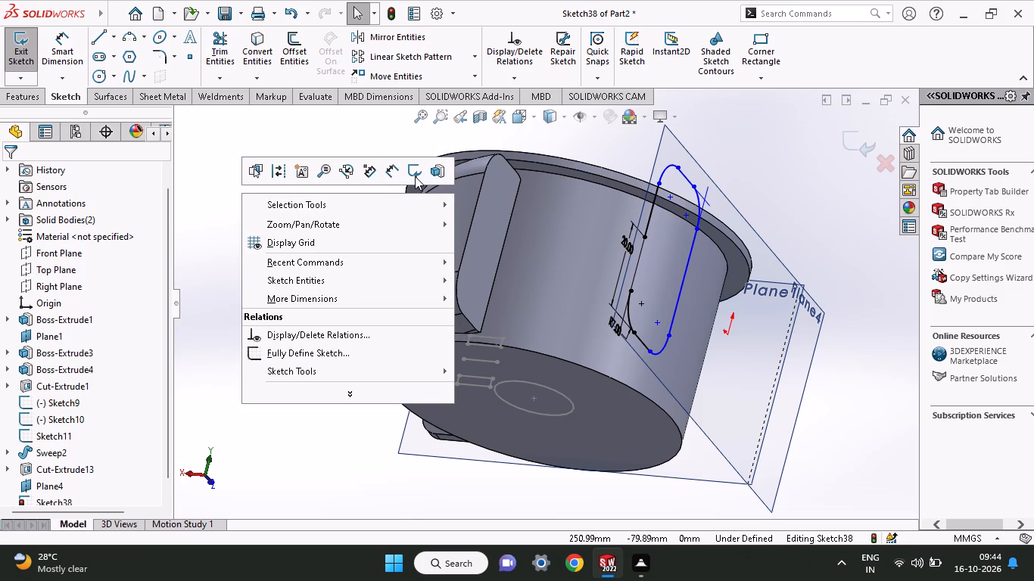
pyautogui.click(415, 176)
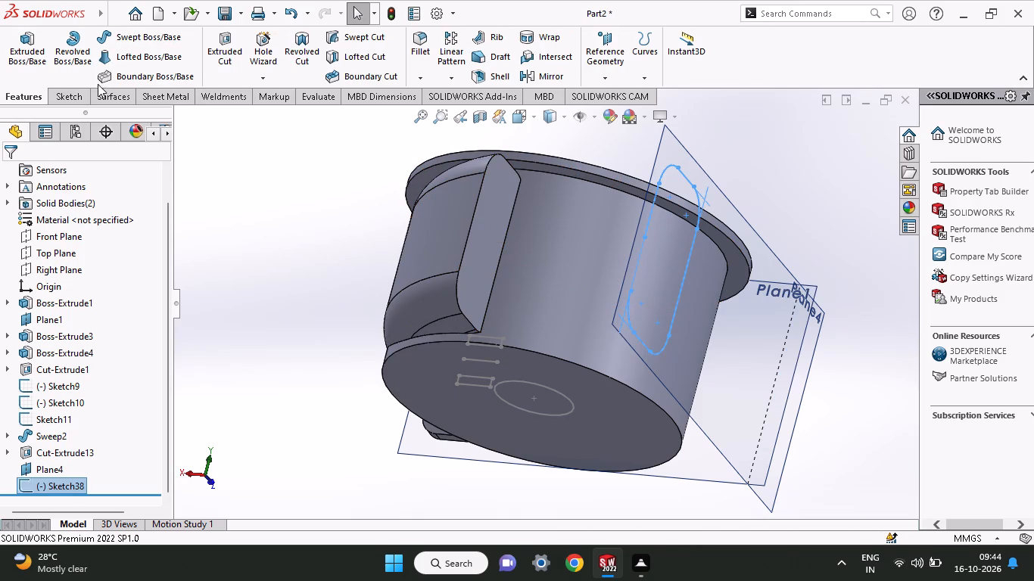
# Reopen the outlet sketch and convert the outline of the scroll's flat end face into it.
pyautogui.click(79, 95)
pyautogui.click(251, 62)
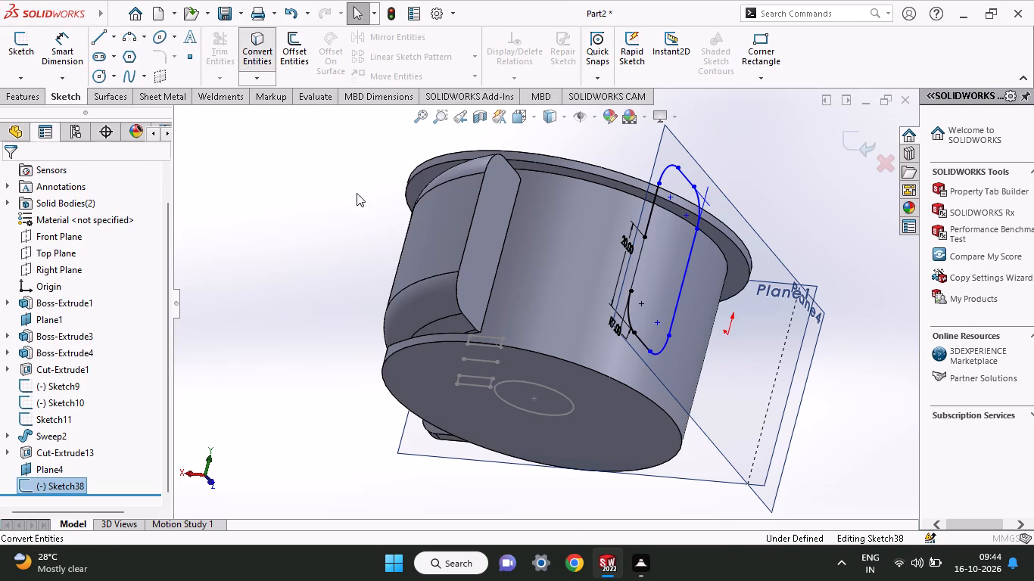
pyautogui.click(494, 234)
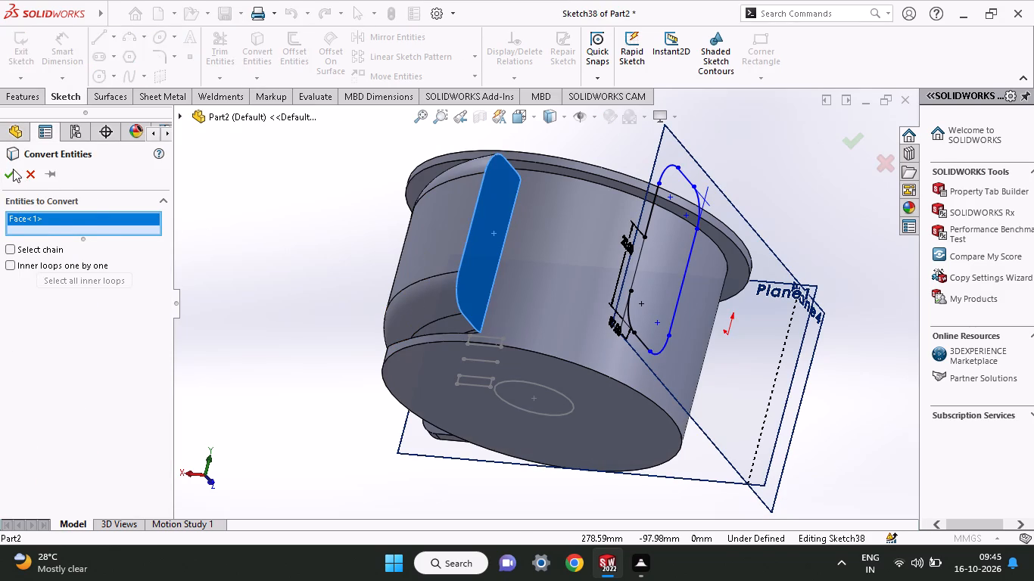
pyautogui.click(13, 169)
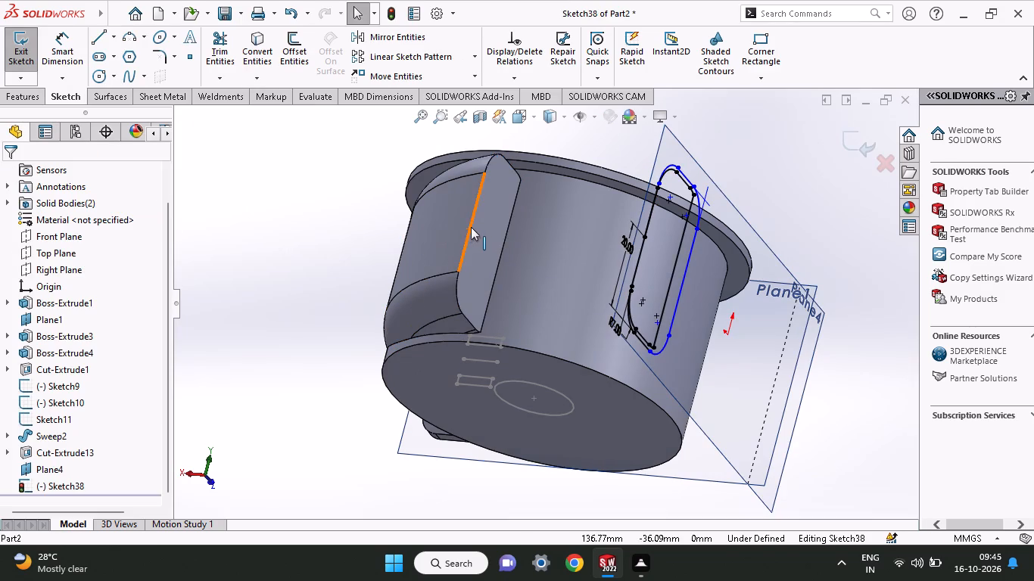
# Start another Convert Entities and pick the scroll end face's perimeter edges individually, removing the mistakenly picked curved face.
pyautogui.click(252, 67)
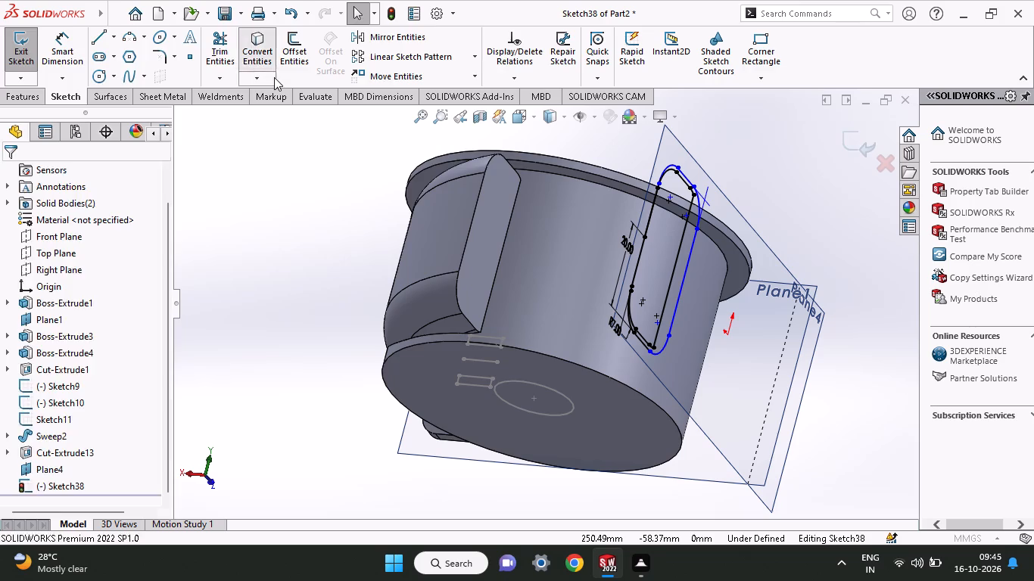
pyautogui.click(473, 215)
pyautogui.click(489, 160)
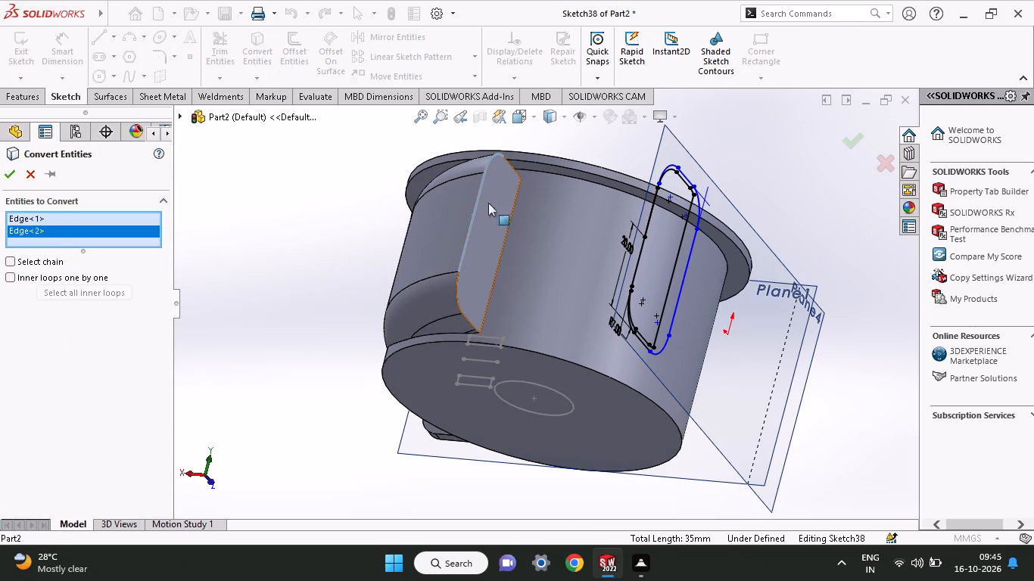
pyautogui.click(453, 291)
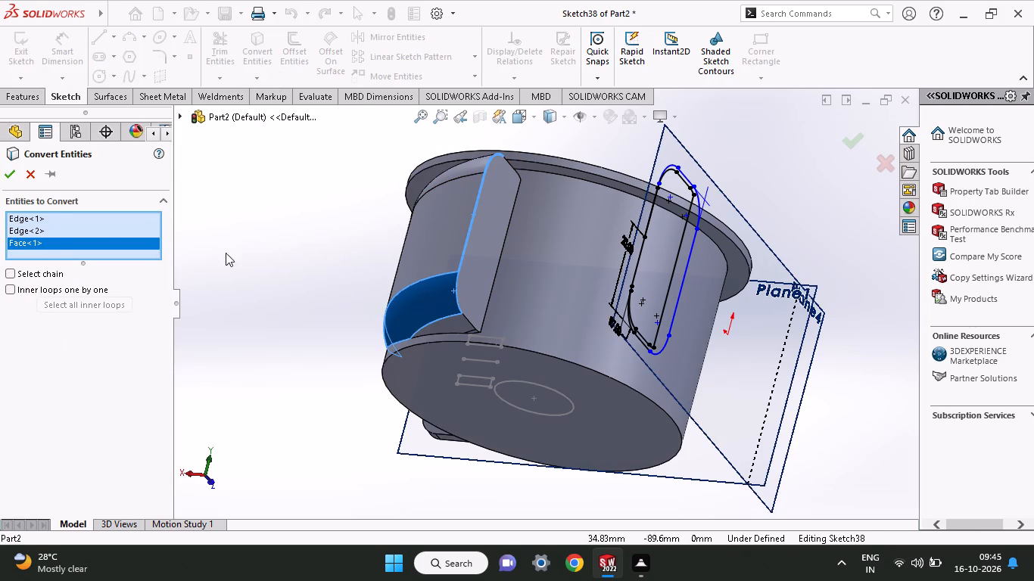
pyautogui.rightClick(18, 244)
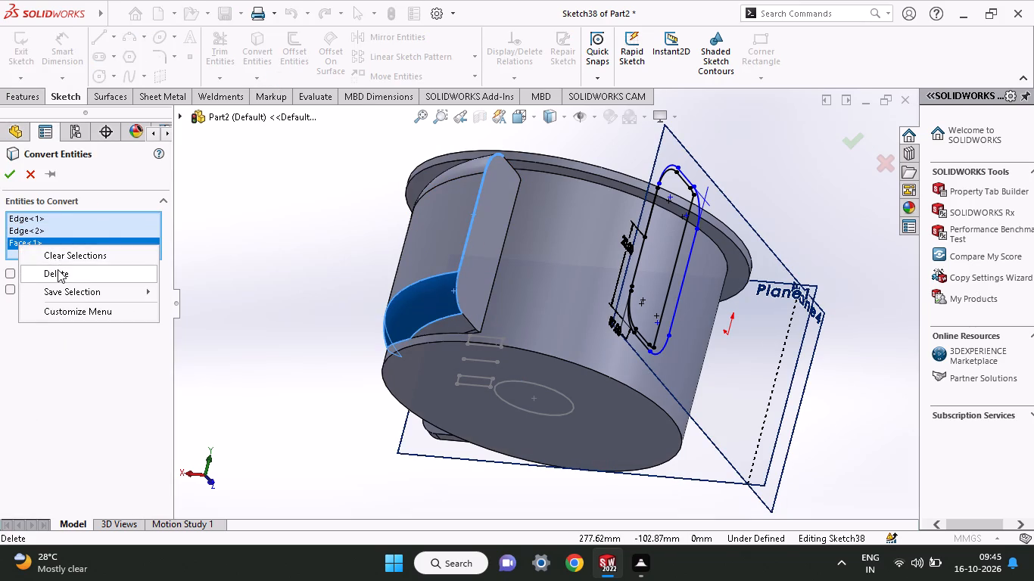
pyautogui.click(58, 269)
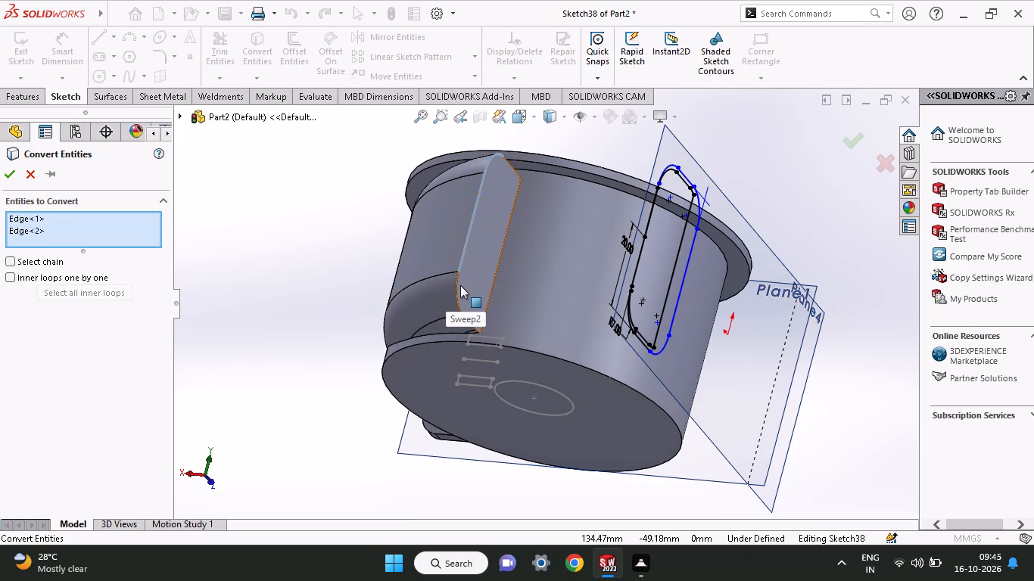
pyautogui.click(457, 287)
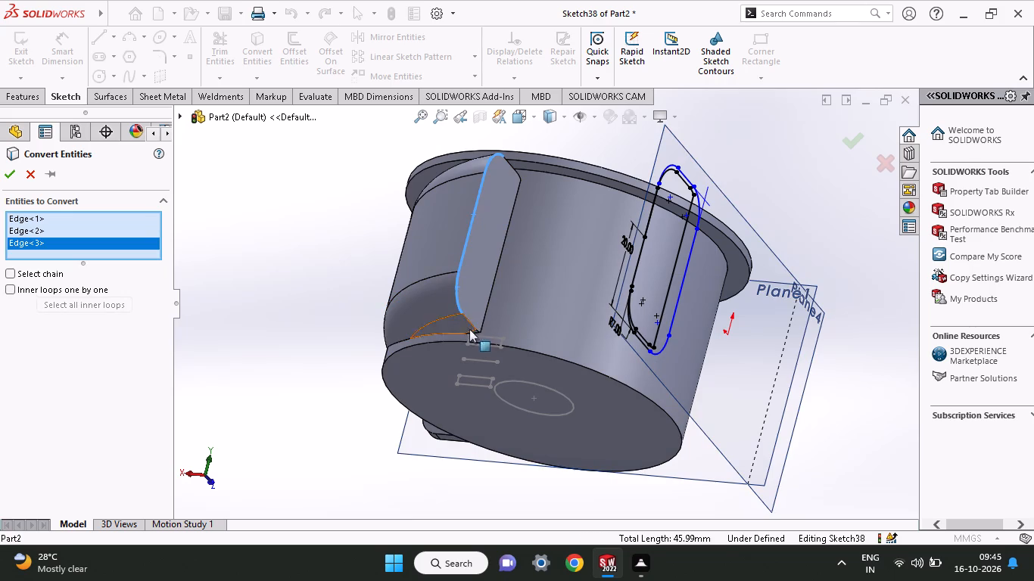
pyautogui.click(472, 323)
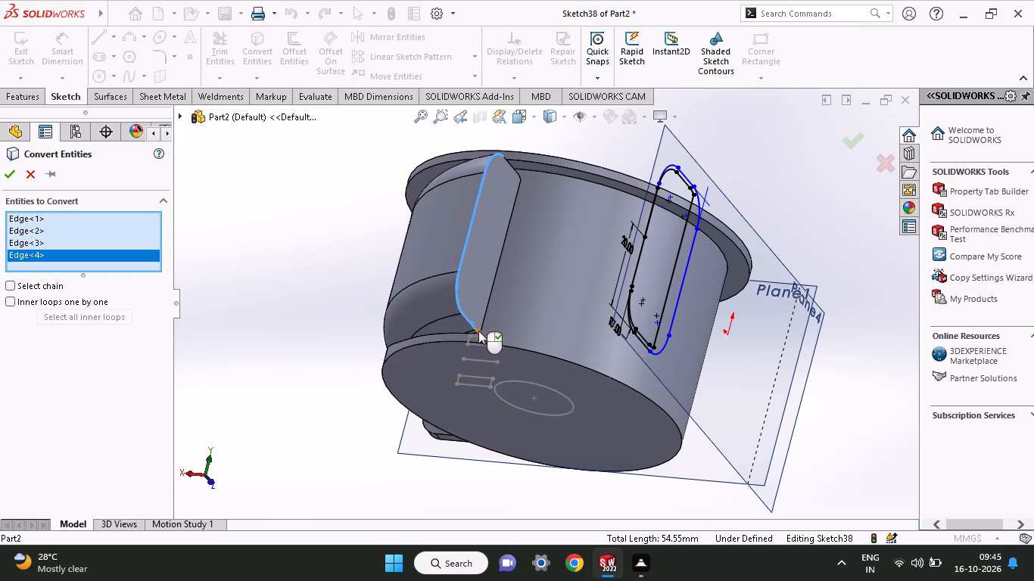
pyautogui.click(478, 331)
pyautogui.click(488, 301)
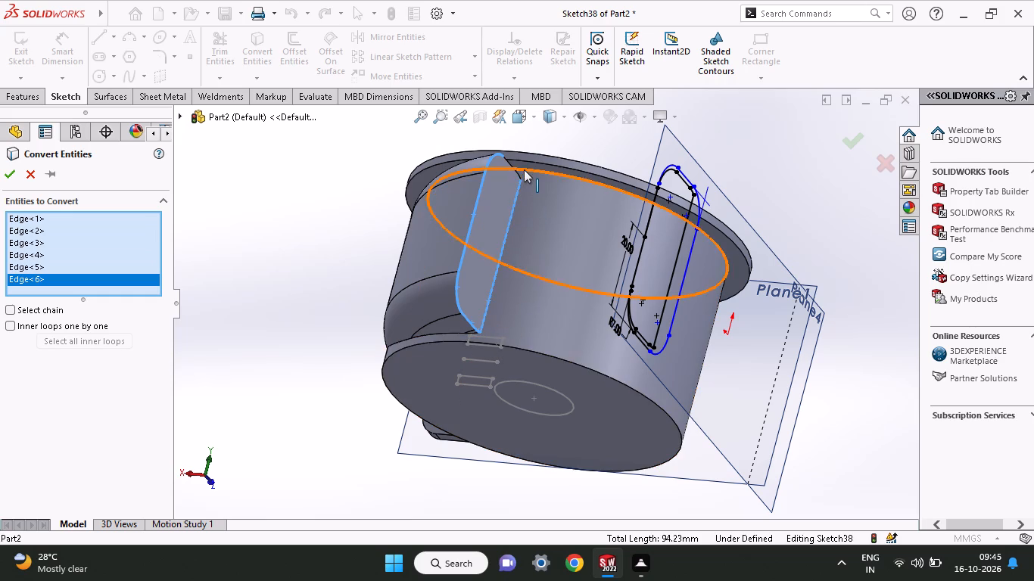
pyautogui.click(515, 172)
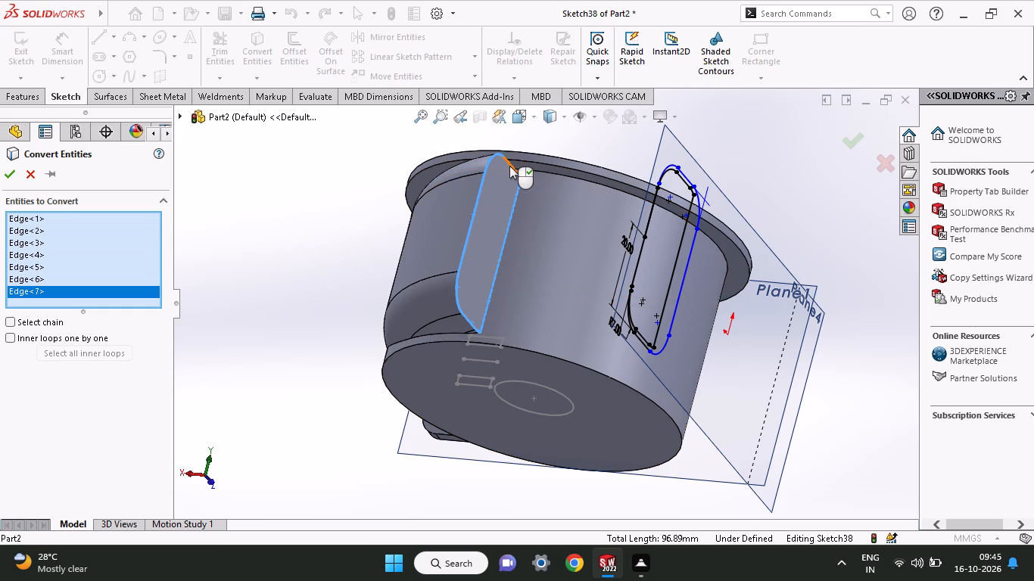
pyautogui.click(509, 166)
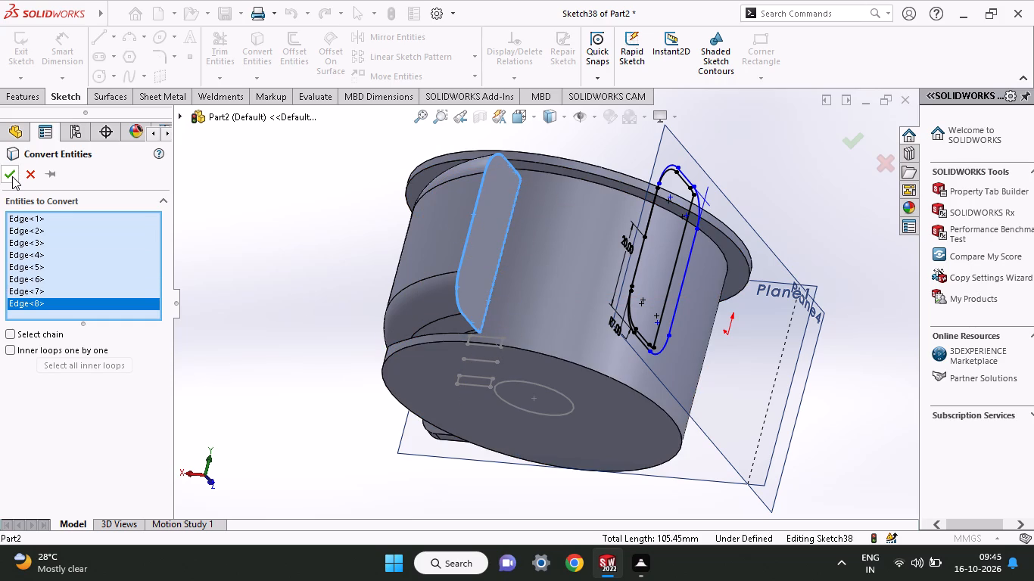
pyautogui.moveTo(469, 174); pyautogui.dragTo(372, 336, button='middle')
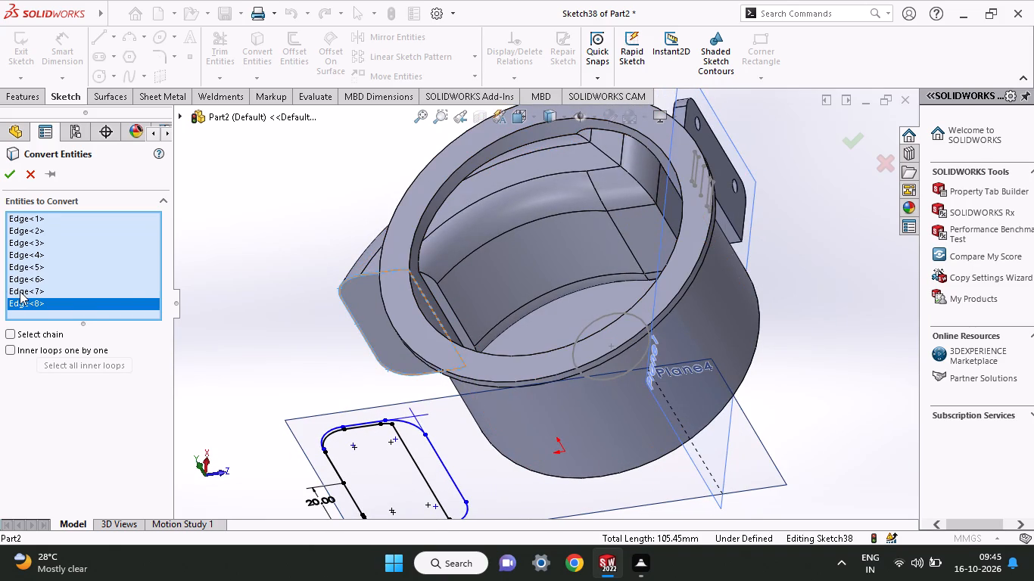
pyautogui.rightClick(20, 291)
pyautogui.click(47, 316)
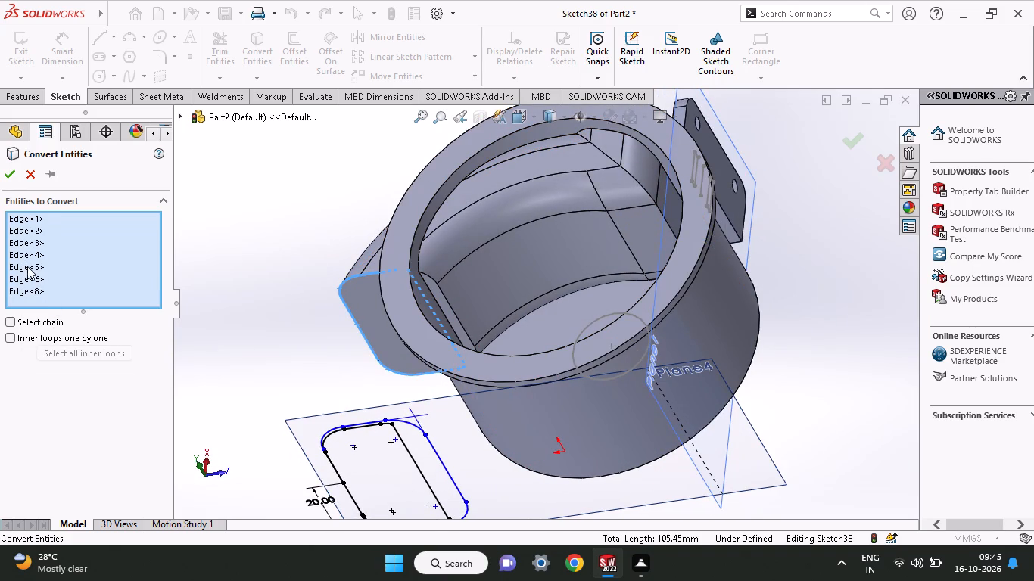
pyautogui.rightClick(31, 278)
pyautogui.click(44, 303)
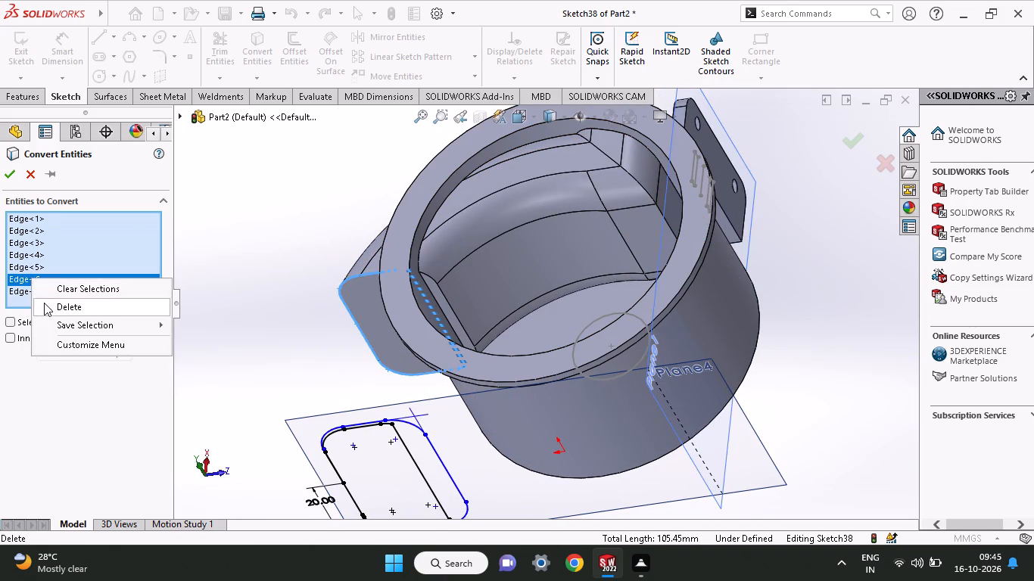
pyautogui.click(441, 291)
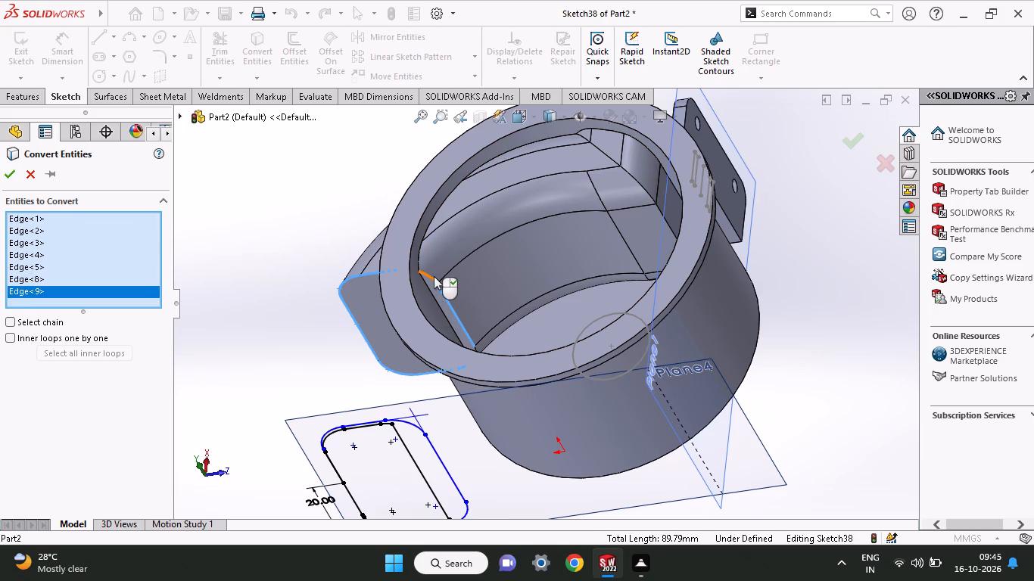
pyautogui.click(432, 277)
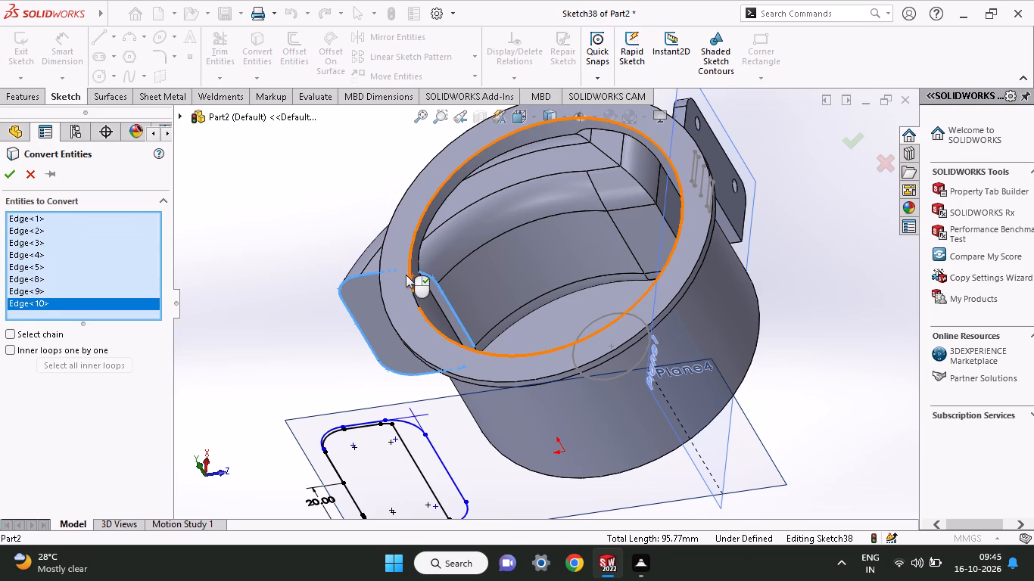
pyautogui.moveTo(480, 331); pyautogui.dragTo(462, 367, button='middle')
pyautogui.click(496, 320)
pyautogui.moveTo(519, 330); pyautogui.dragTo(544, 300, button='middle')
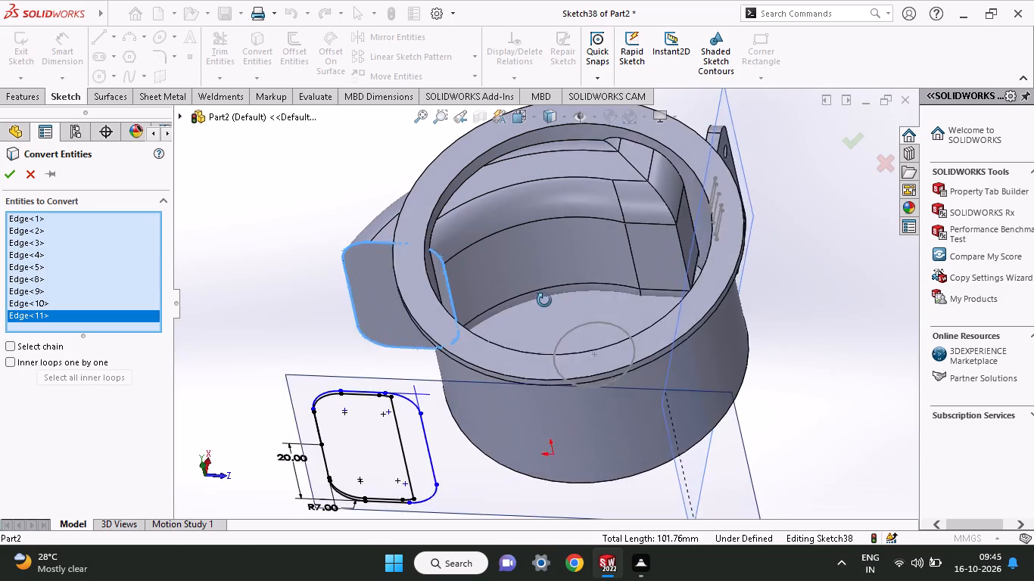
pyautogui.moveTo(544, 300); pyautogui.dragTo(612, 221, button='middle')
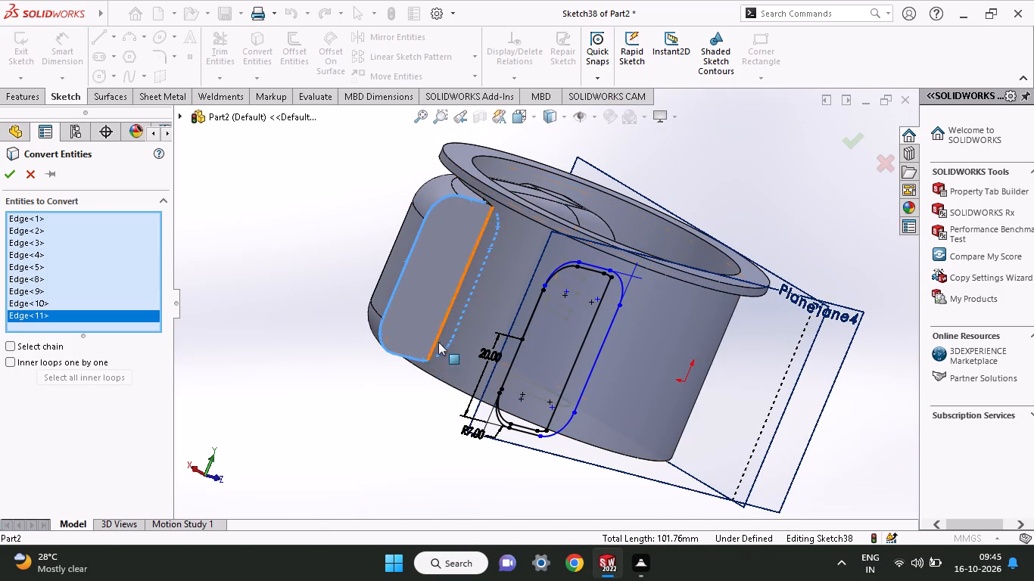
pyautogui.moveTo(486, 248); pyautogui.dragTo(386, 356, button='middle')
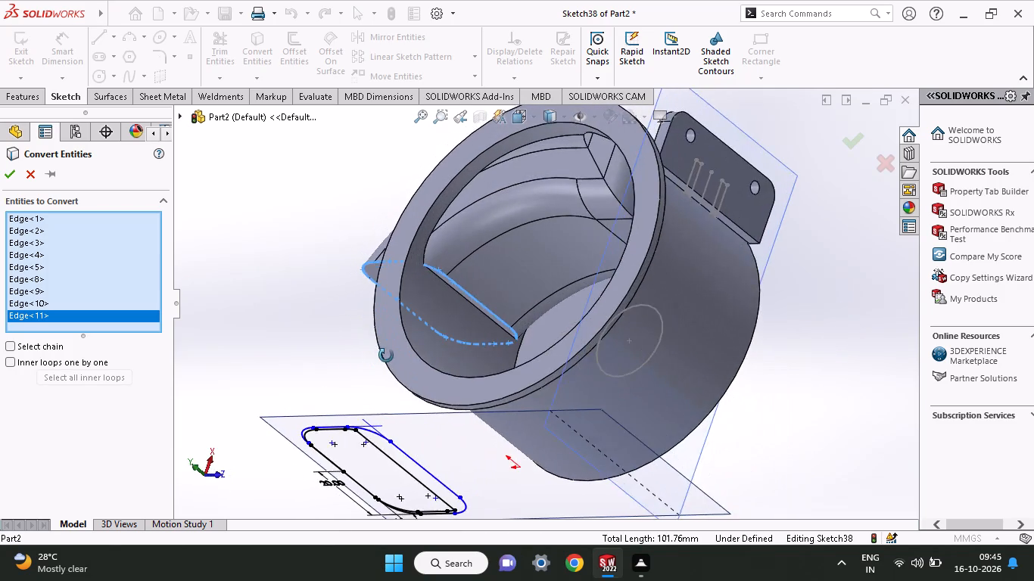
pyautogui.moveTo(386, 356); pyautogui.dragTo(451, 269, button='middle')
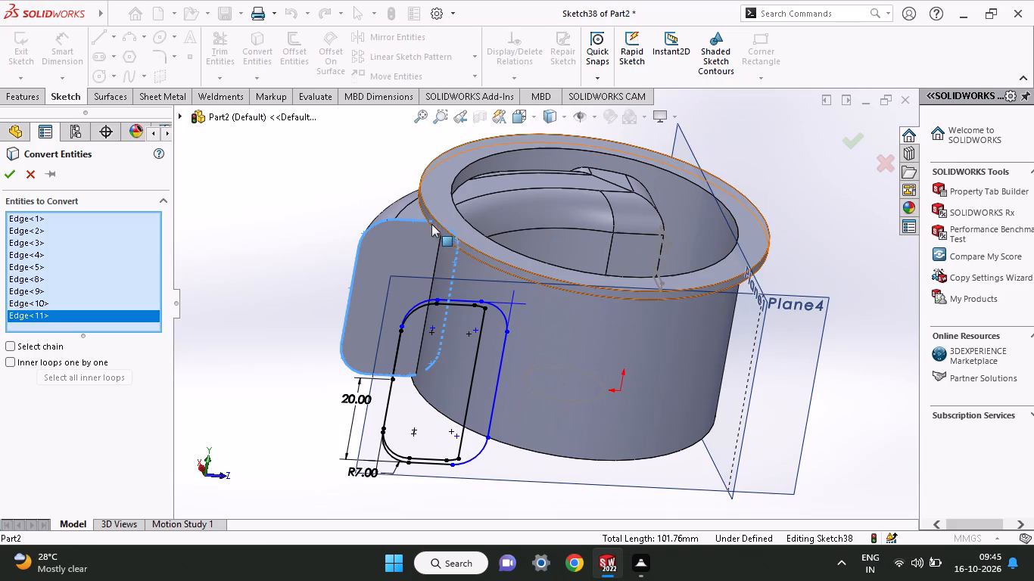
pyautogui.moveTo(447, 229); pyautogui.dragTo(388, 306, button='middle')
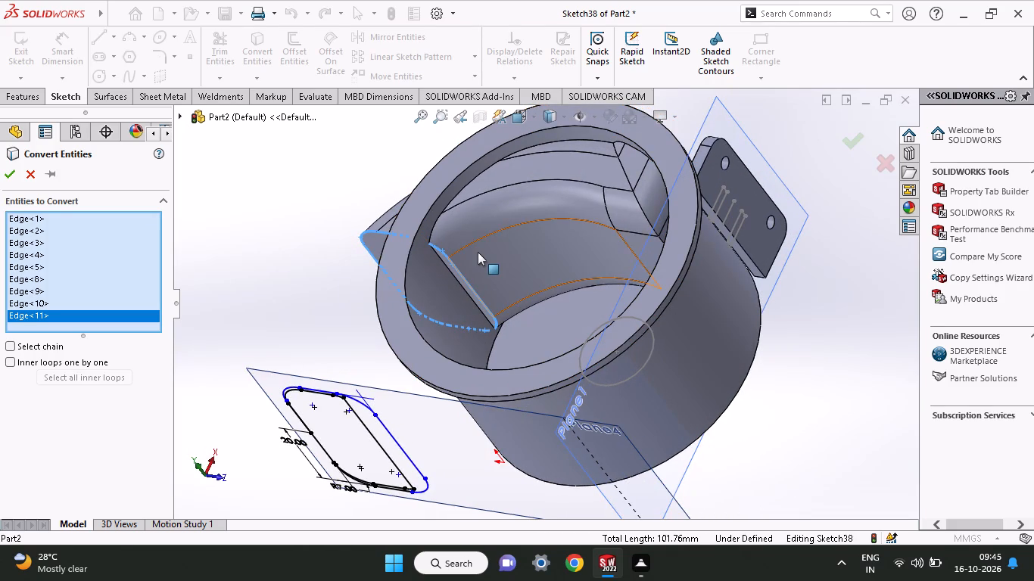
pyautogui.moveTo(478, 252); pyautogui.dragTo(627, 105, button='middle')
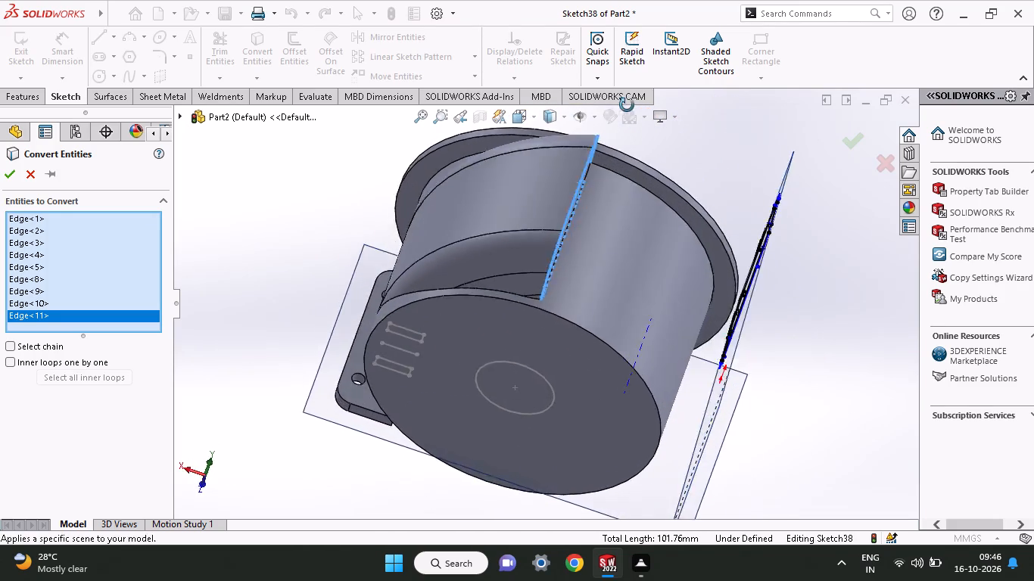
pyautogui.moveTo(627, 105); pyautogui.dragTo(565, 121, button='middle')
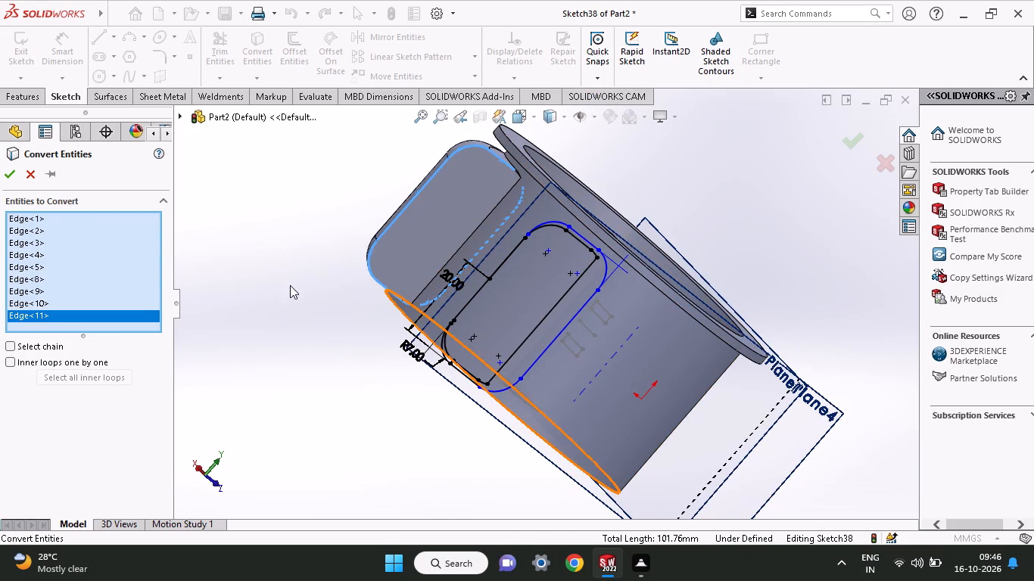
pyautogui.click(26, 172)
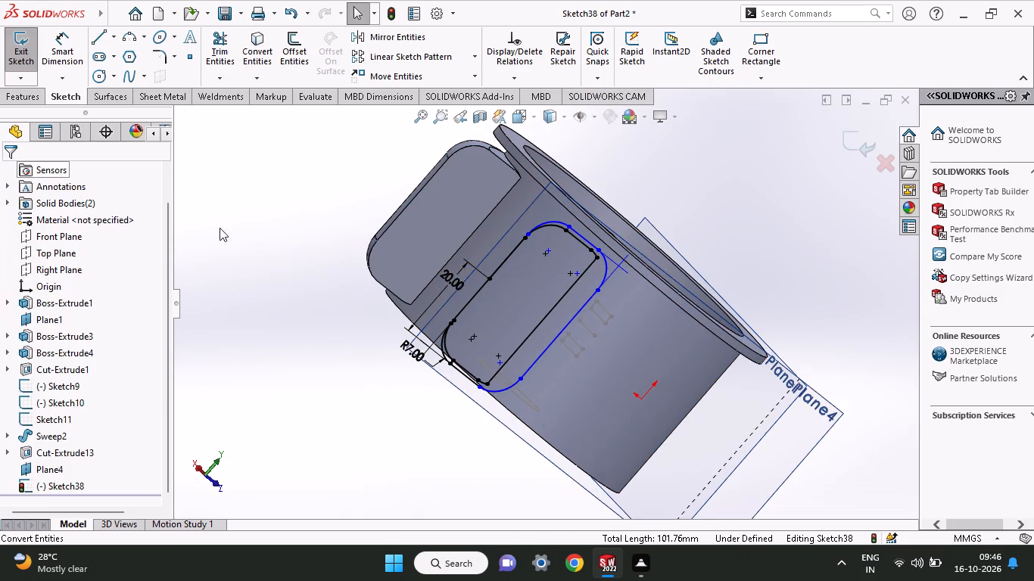
# Undo the last conversion of the scroll end-face outline in the outlet sketch.
pyautogui.moveTo(410, 381); pyautogui.dragTo(459, 387, button='middle')
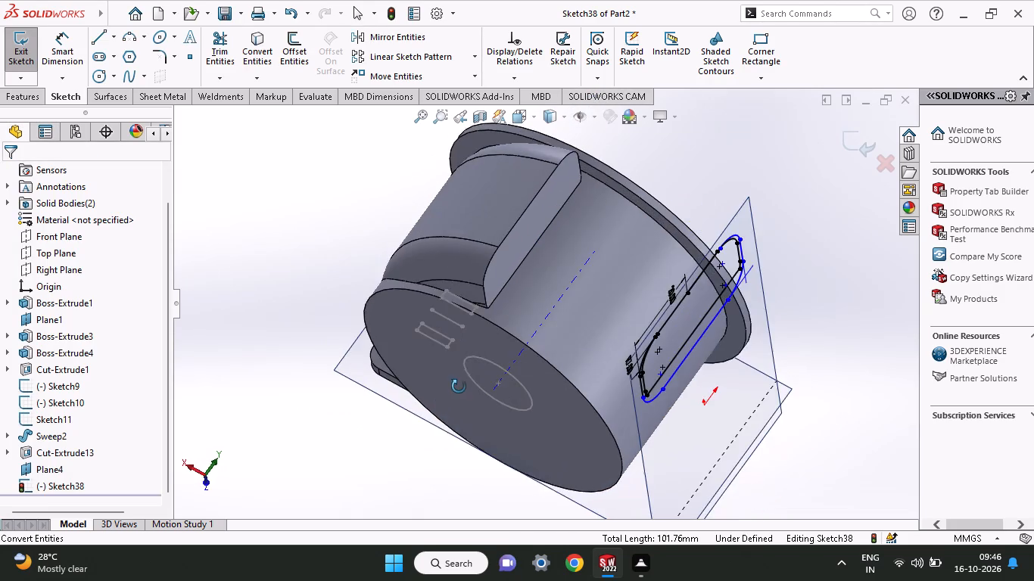
pyautogui.moveTo(459, 387); pyautogui.dragTo(410, 322, button='middle')
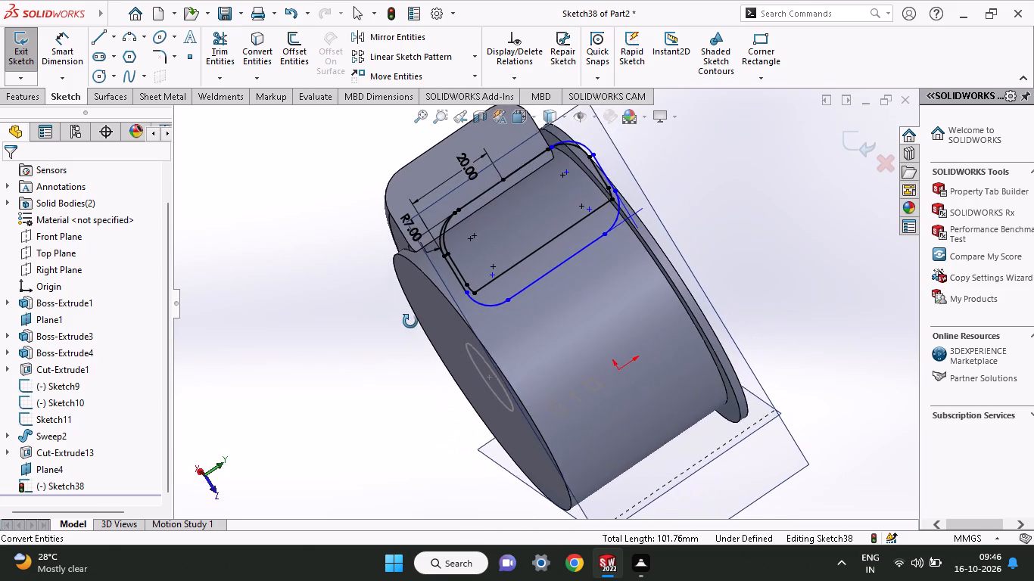
pyautogui.moveTo(410, 322); pyautogui.dragTo(406, 322, button='middle')
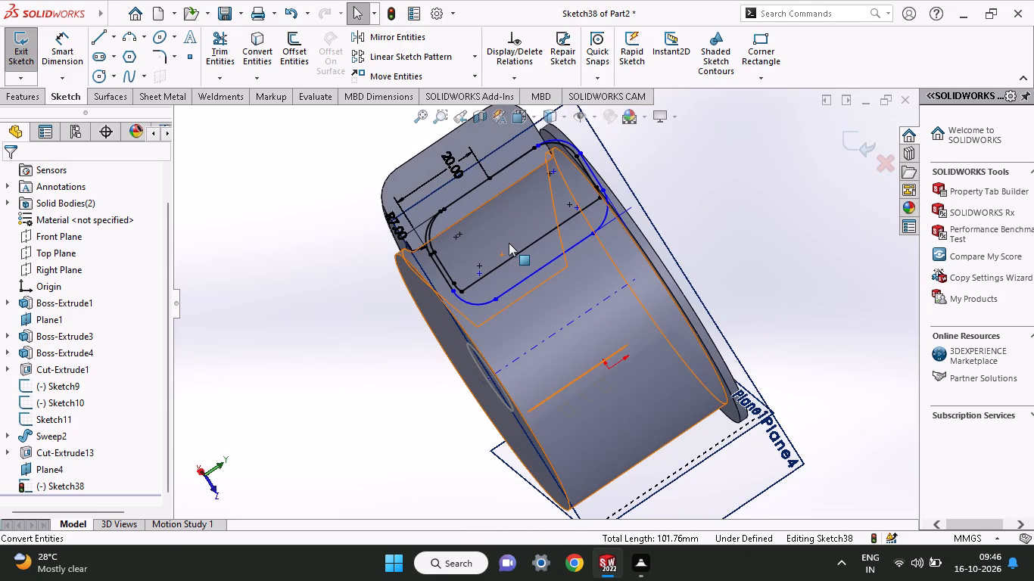
pyautogui.hotkey('ctrl', 'z')
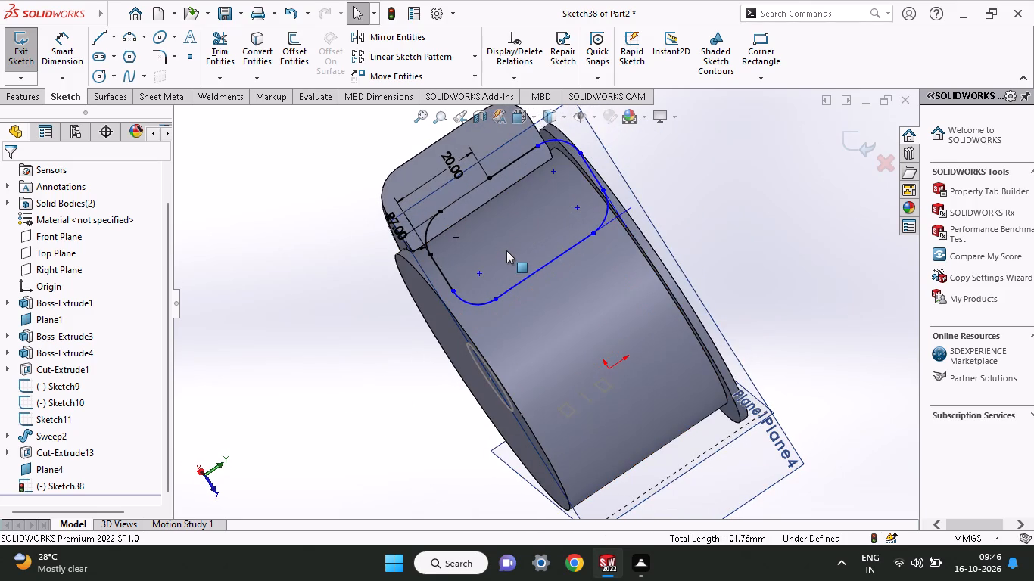
# Exit the outlet sketch and start a new sketch on the scroll's flat end face.
pyautogui.moveTo(406, 333); pyautogui.dragTo(431, 380, button='middle')
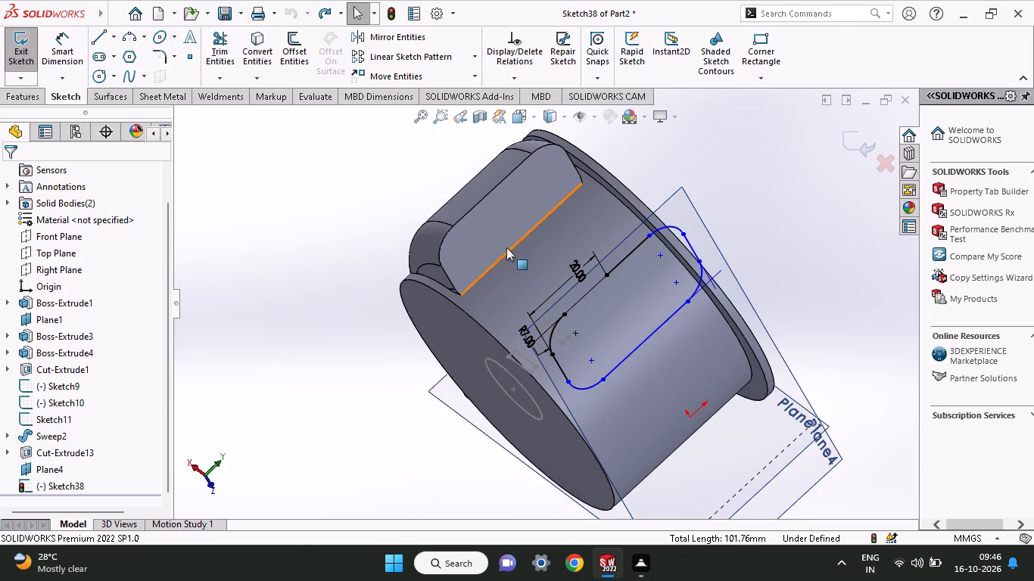
pyautogui.click(505, 233)
pyautogui.rightClick(357, 262)
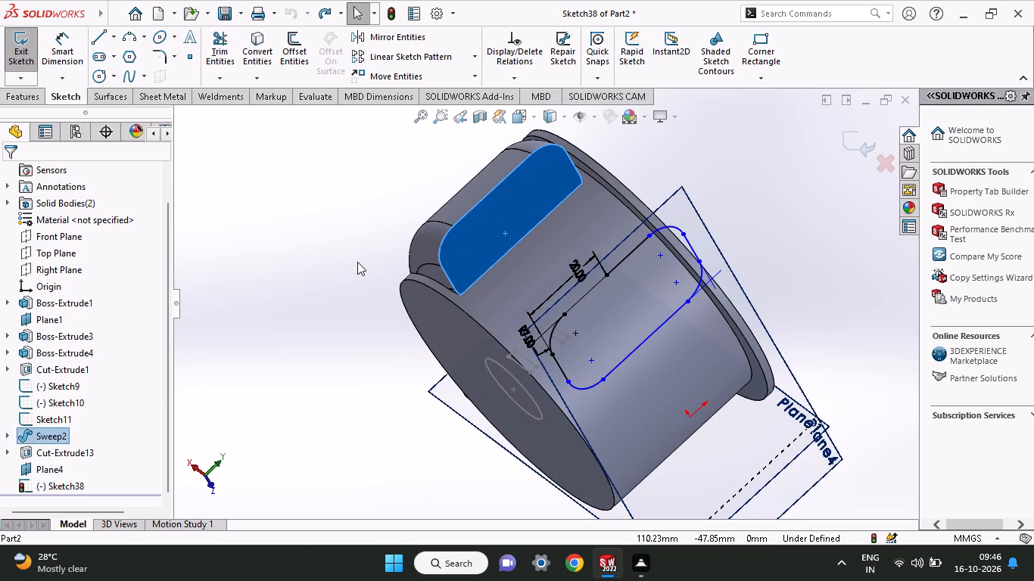
pyautogui.click(540, 242)
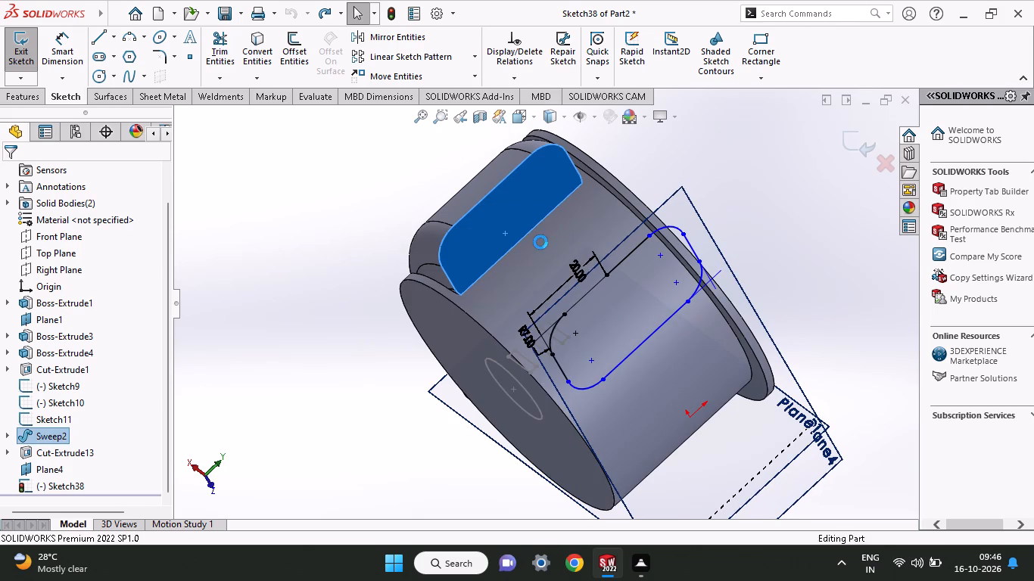
pyautogui.click(509, 235)
pyautogui.click(565, 194)
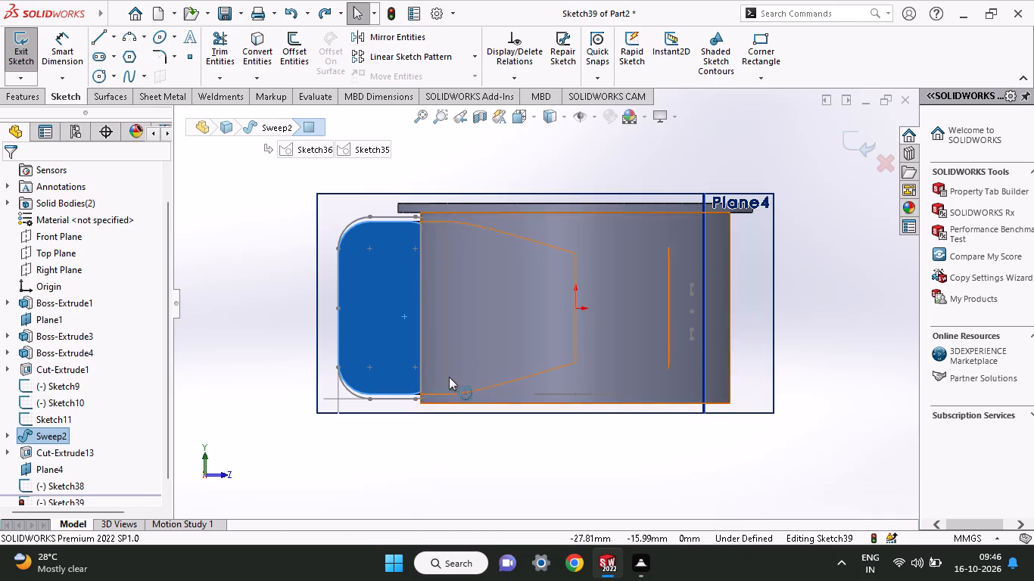
# Sketch vertical lines along the end face's outer edge, from its midpoint up about 23 mm and down to about 33 mm below it.
pyautogui.click(89, 36)
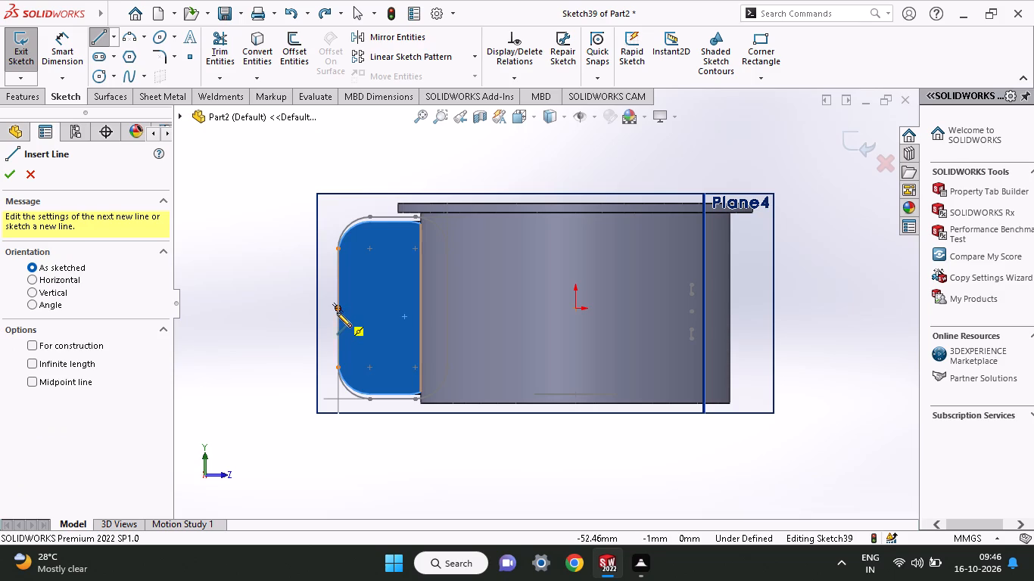
pyautogui.click(337, 312)
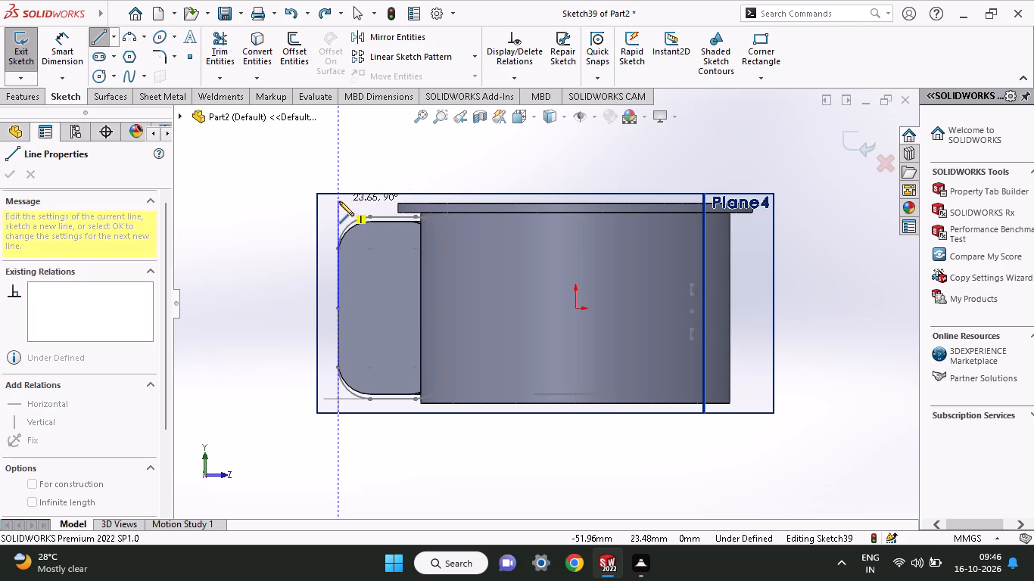
pyautogui.click(339, 201)
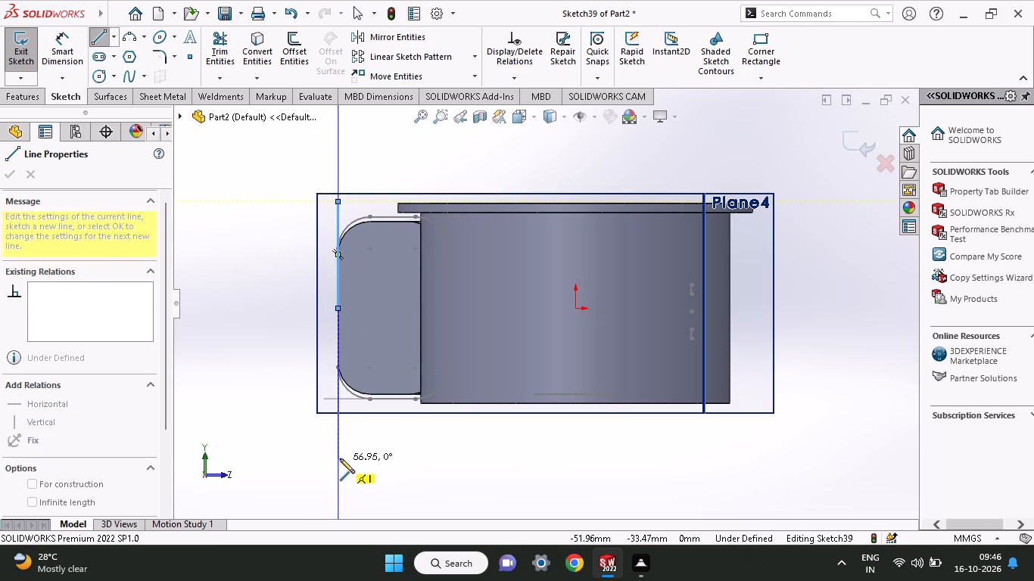
pyautogui.click(340, 458)
pyautogui.rightClick(259, 451)
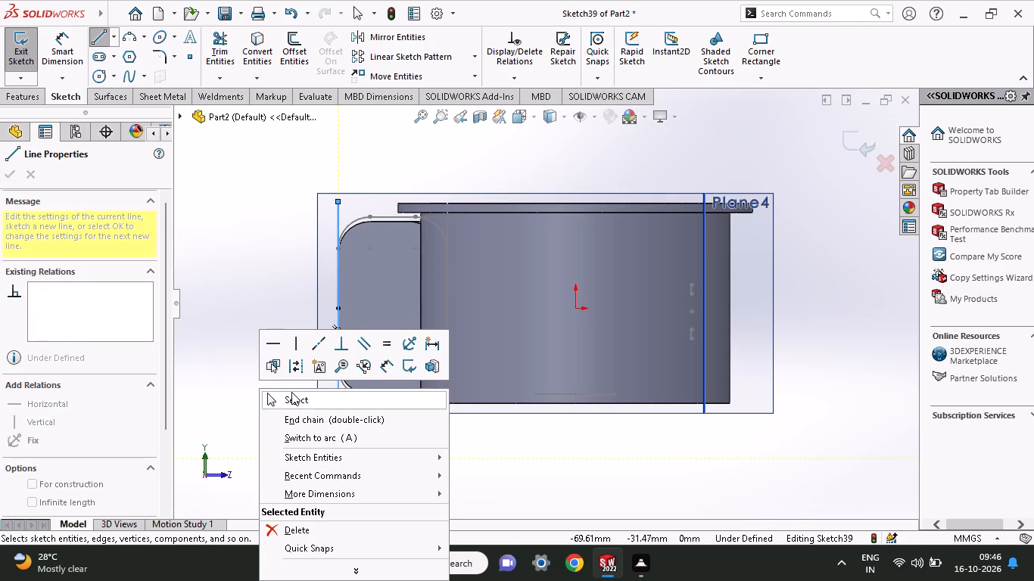
pyautogui.click(291, 392)
# Dimension the upper and lower ends of the vertical lines 19 mm each from the edge's midpoint.
pyautogui.click(56, 39)
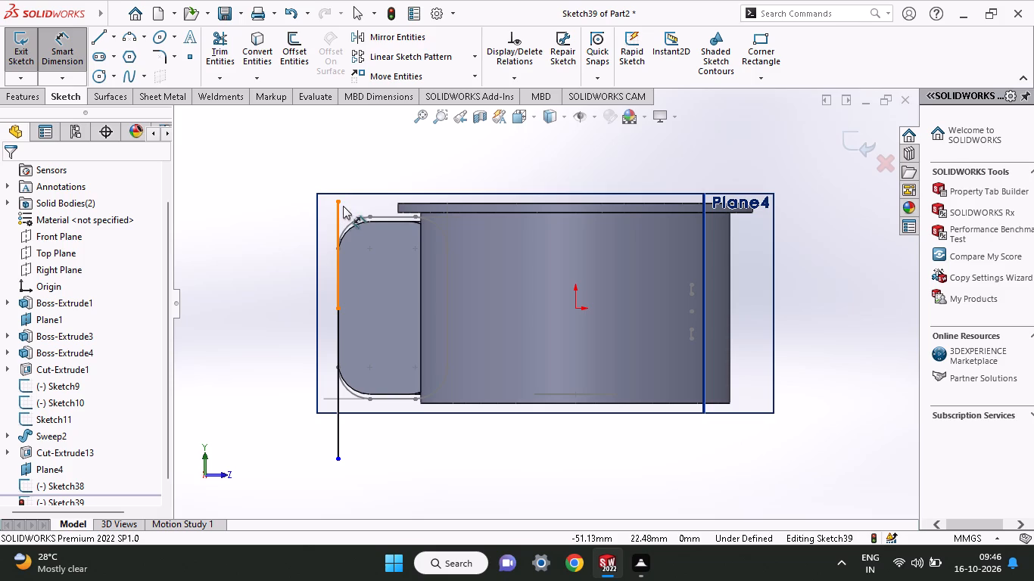
pyautogui.click(341, 200)
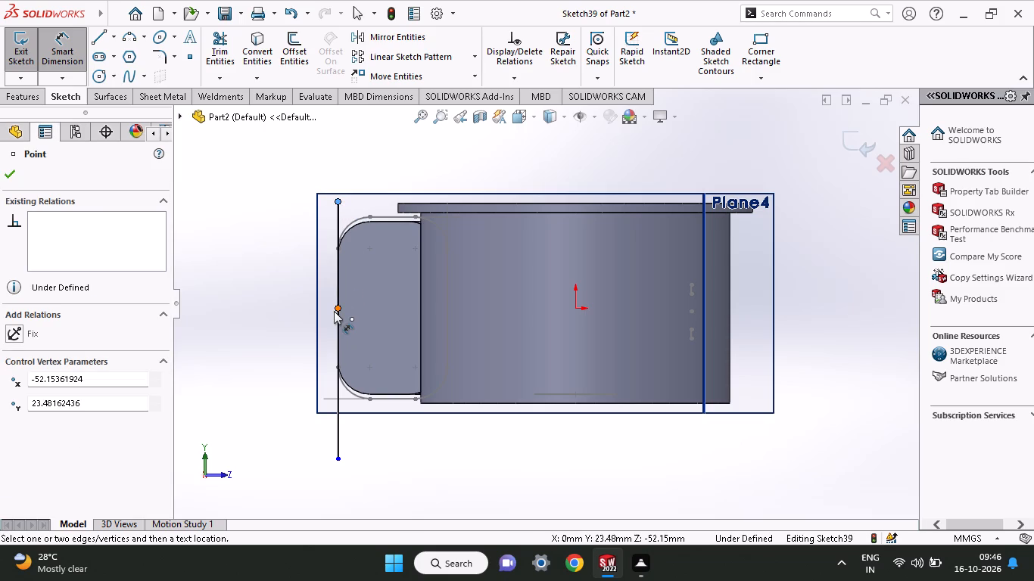
pyautogui.click(338, 309)
pyautogui.click(278, 253)
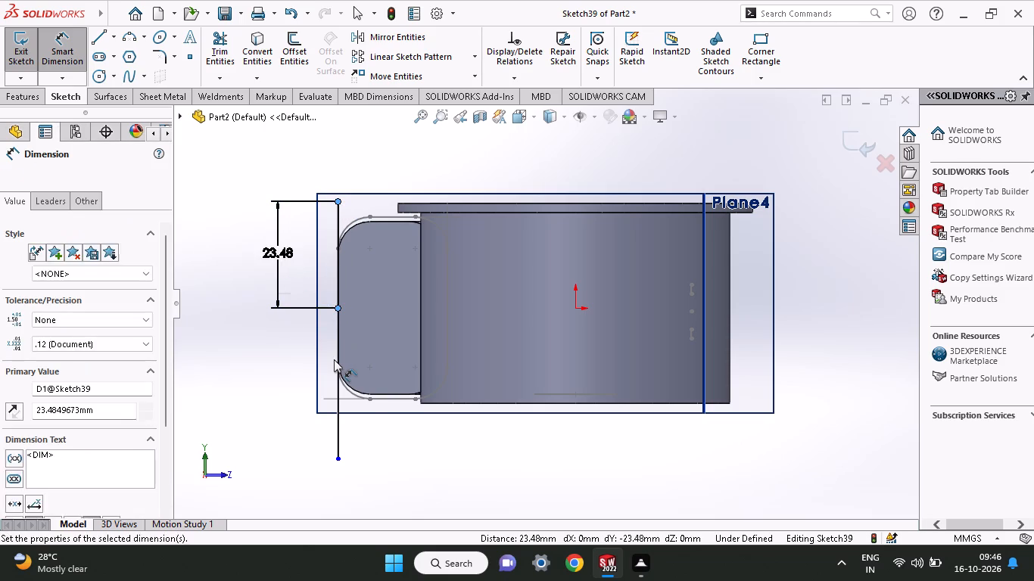
pyautogui.write('19')
pyautogui.press('Return')
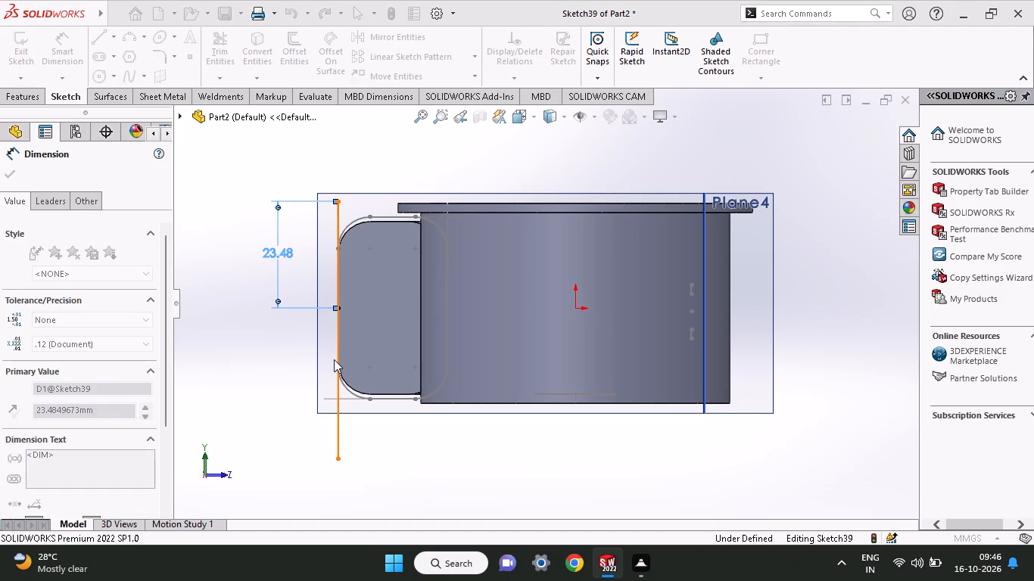
pyautogui.click(339, 462)
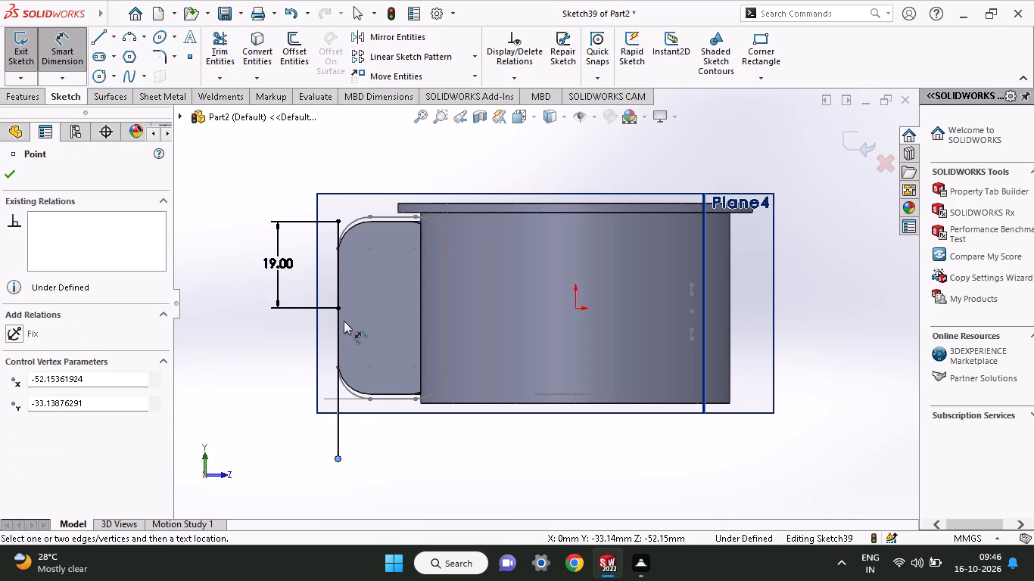
pyautogui.click(341, 310)
pyautogui.click(280, 363)
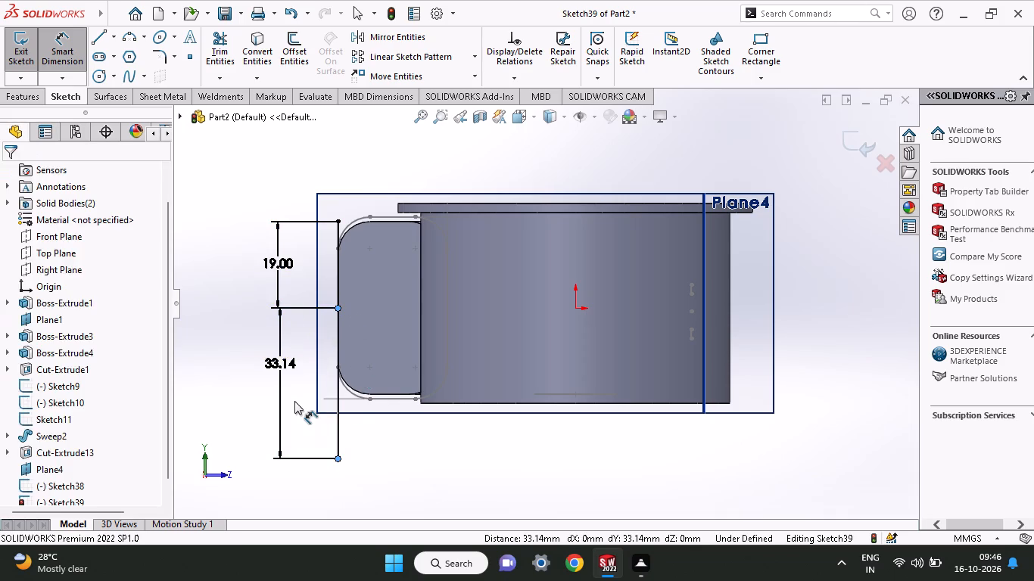
pyautogui.write('19')
pyautogui.press('Return')
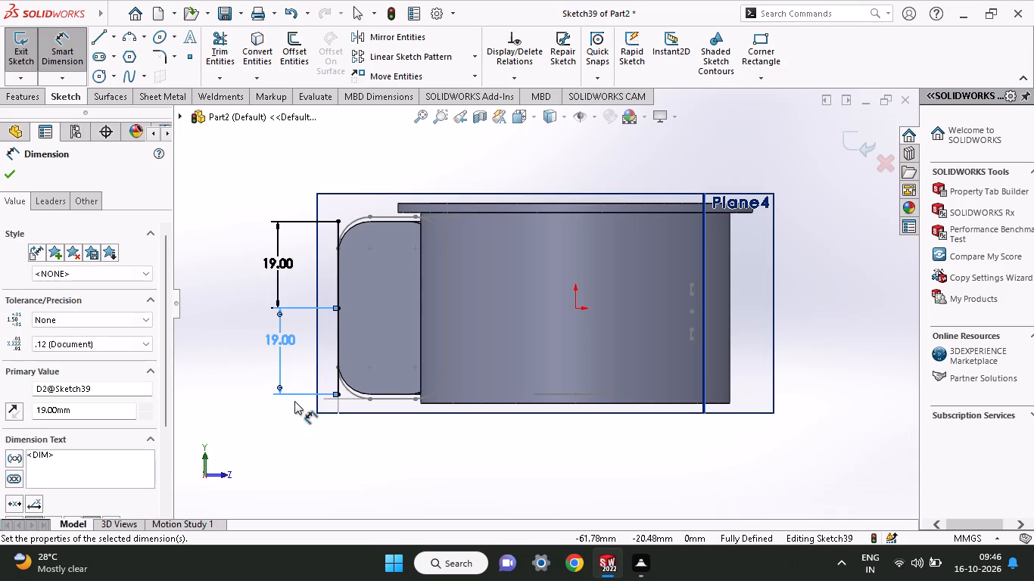
# Sketch a horizontal line about 27.7 mm long from the upper end of the vertical line towards the housing cylinder.
pyautogui.click(96, 36)
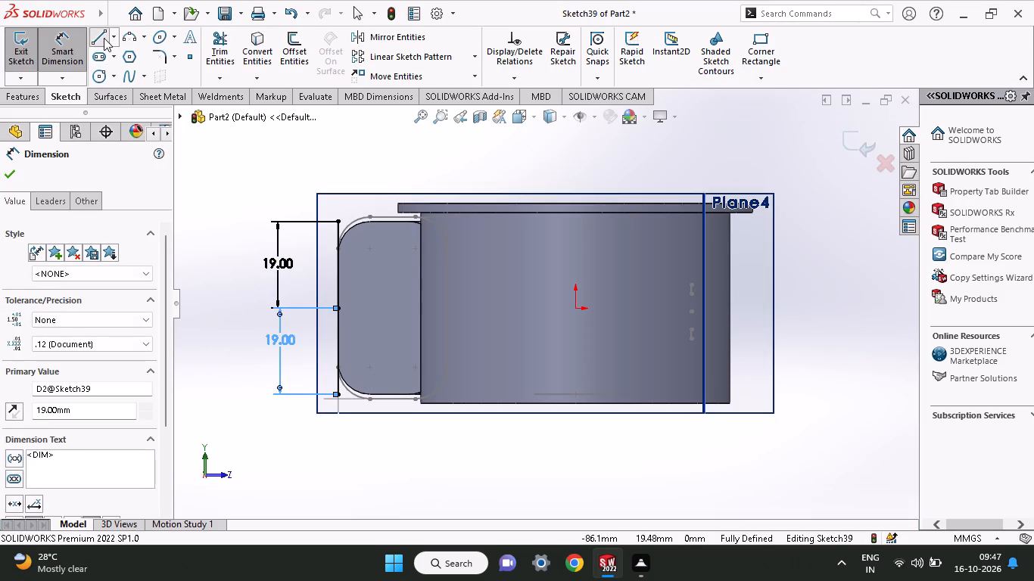
pyautogui.click(339, 219)
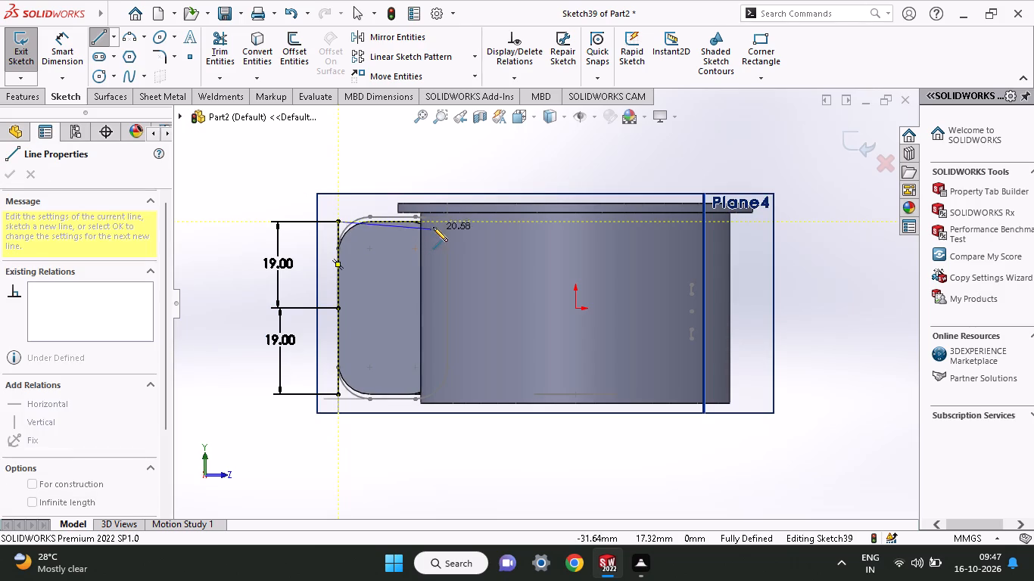
pyautogui.click(464, 224)
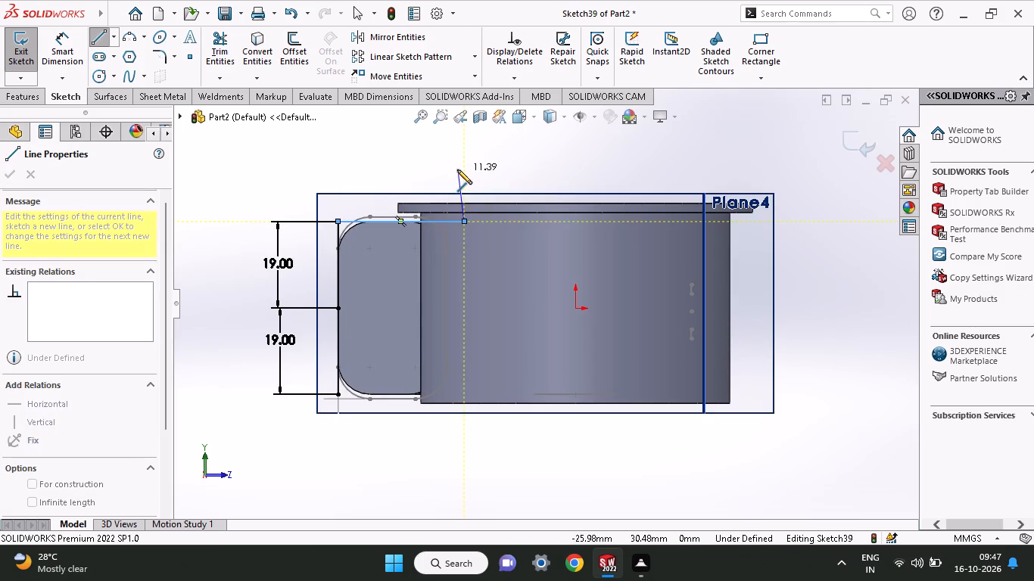
pyautogui.rightClick(457, 169)
pyautogui.click(472, 179)
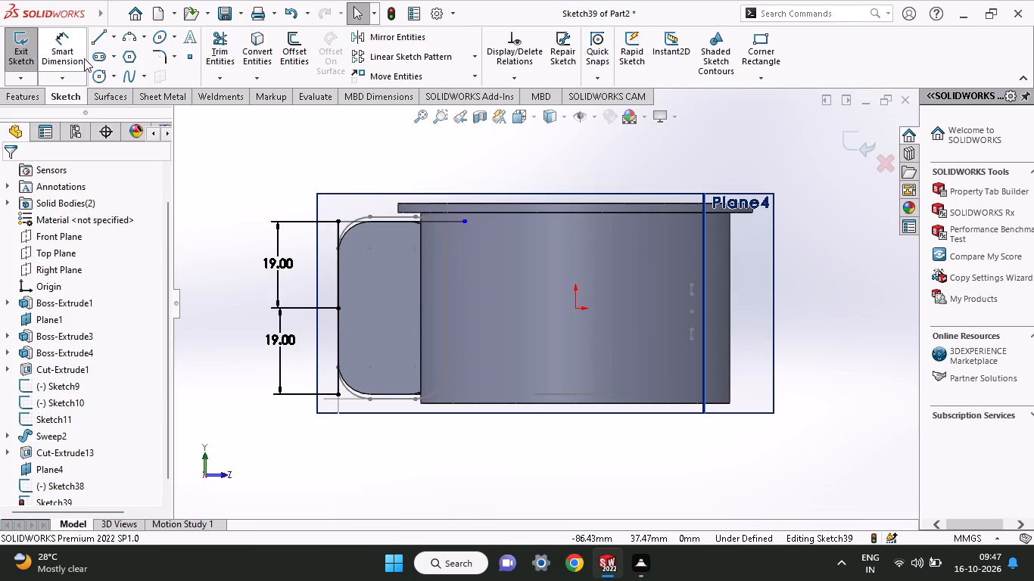
# Dimension the upper horizontal line to a length of 22.56 mm.
pyautogui.click(78, 58)
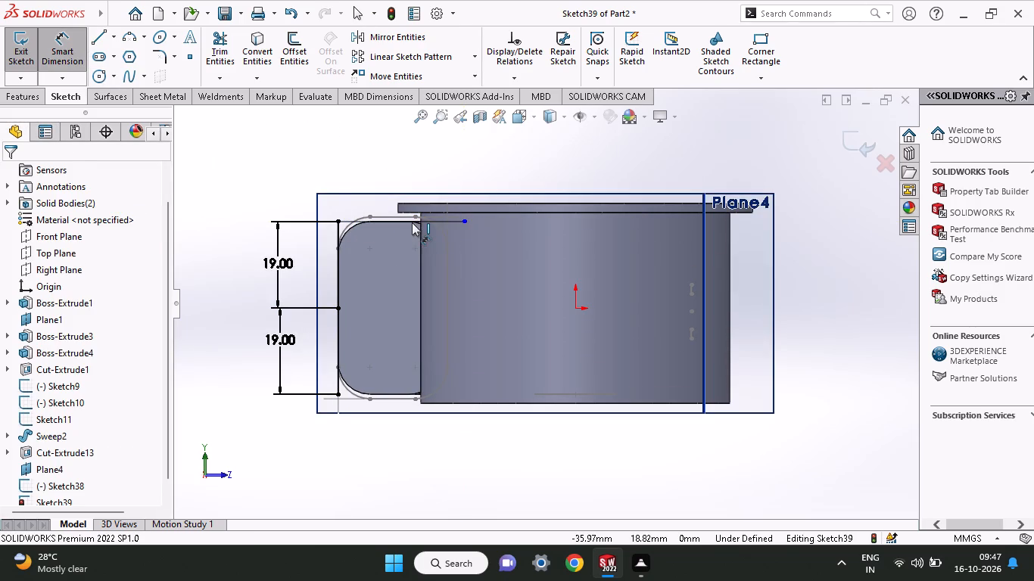
pyautogui.click(412, 222)
pyautogui.click(419, 161)
pyautogui.write('22.56')
pyautogui.press('Return')
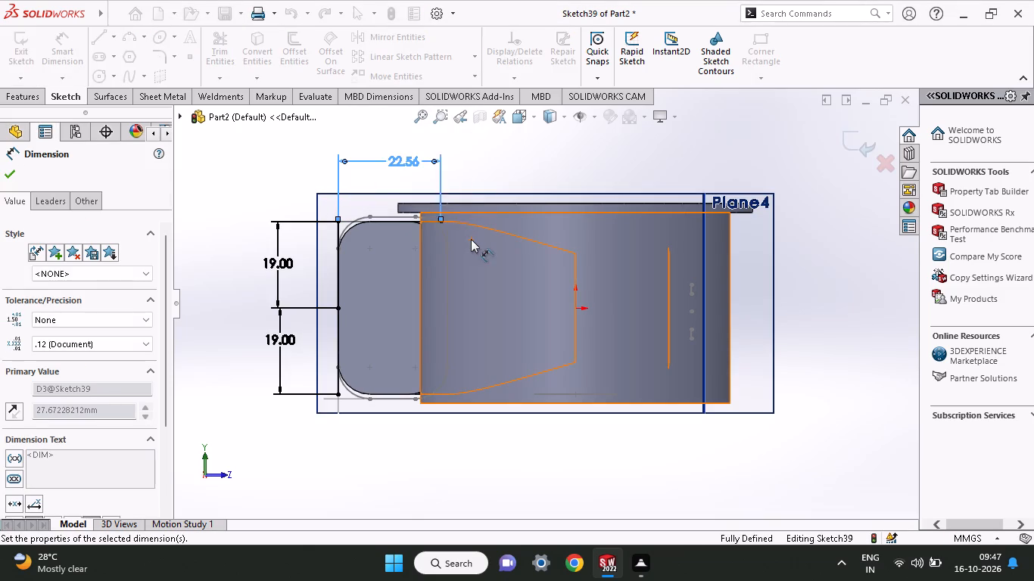
# Close the profile with a vertical line about 39 mm down and a line back to the outer edge's lower end.
pyautogui.click(96, 36)
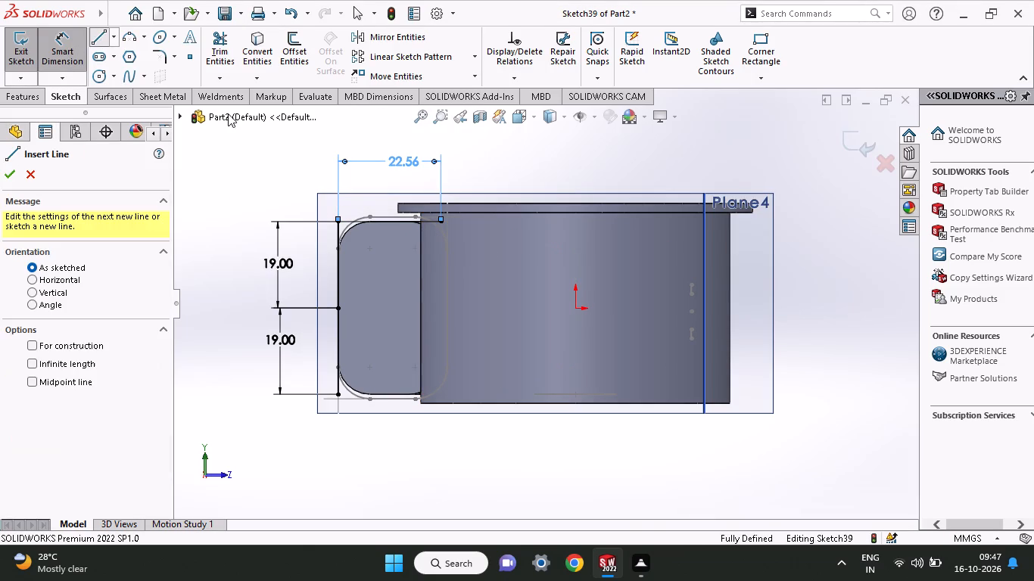
pyautogui.click(443, 222)
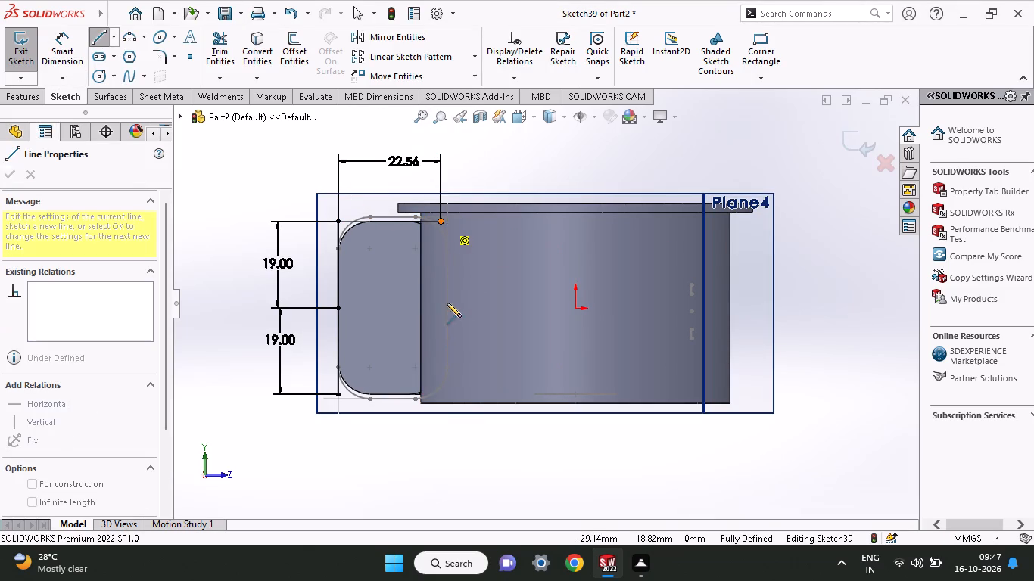
pyautogui.click(438, 402)
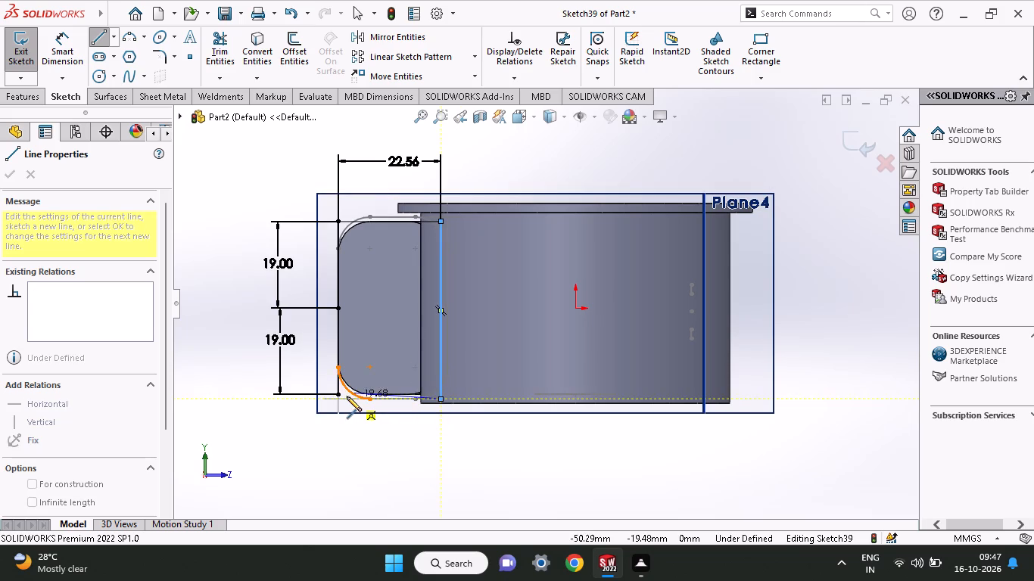
pyautogui.click(341, 396)
pyautogui.rightClick(353, 442)
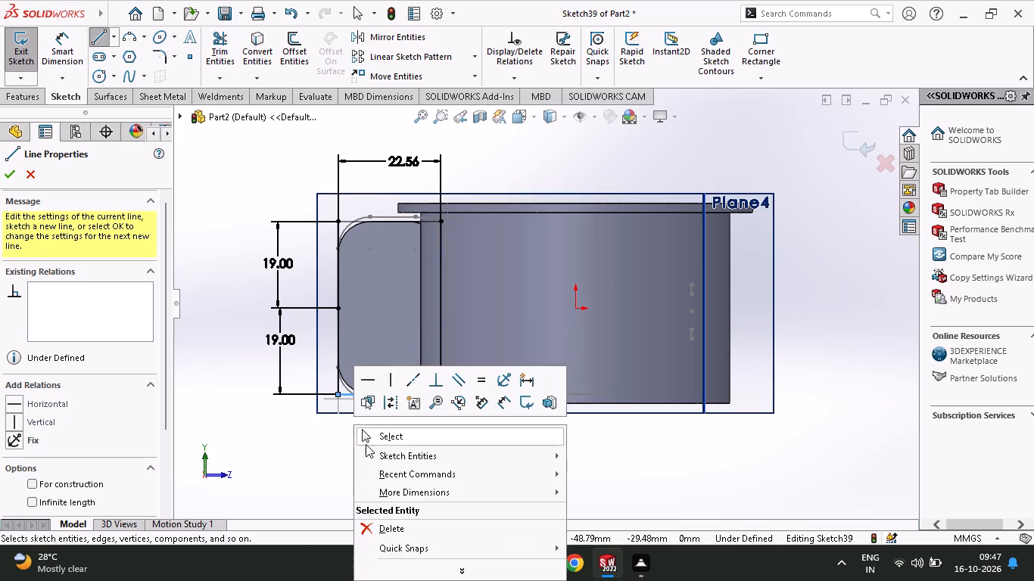
pyautogui.click(372, 437)
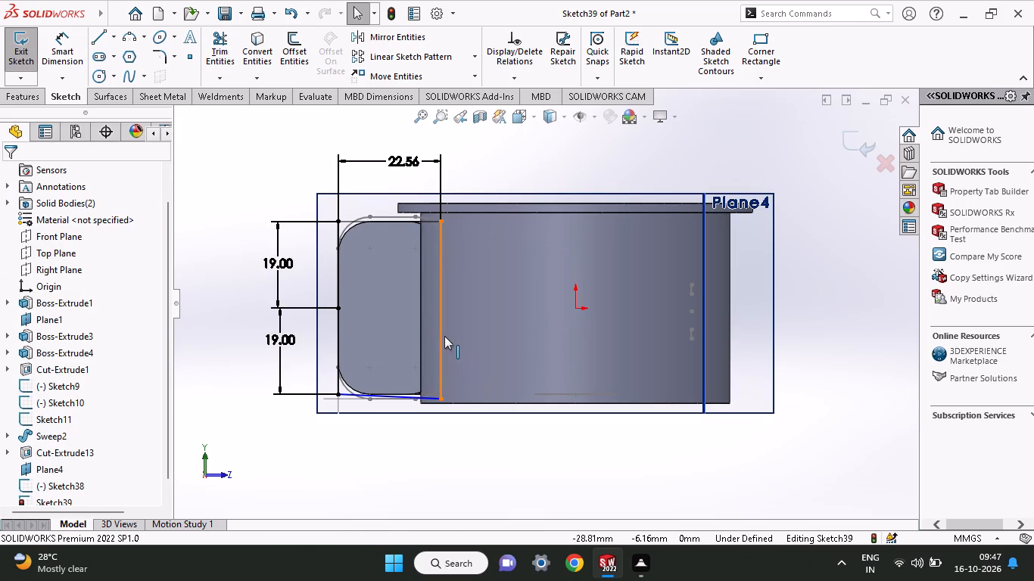
# Dimension the profile's inner vertical line to a length of 38 mm.
pyautogui.click(444, 336)
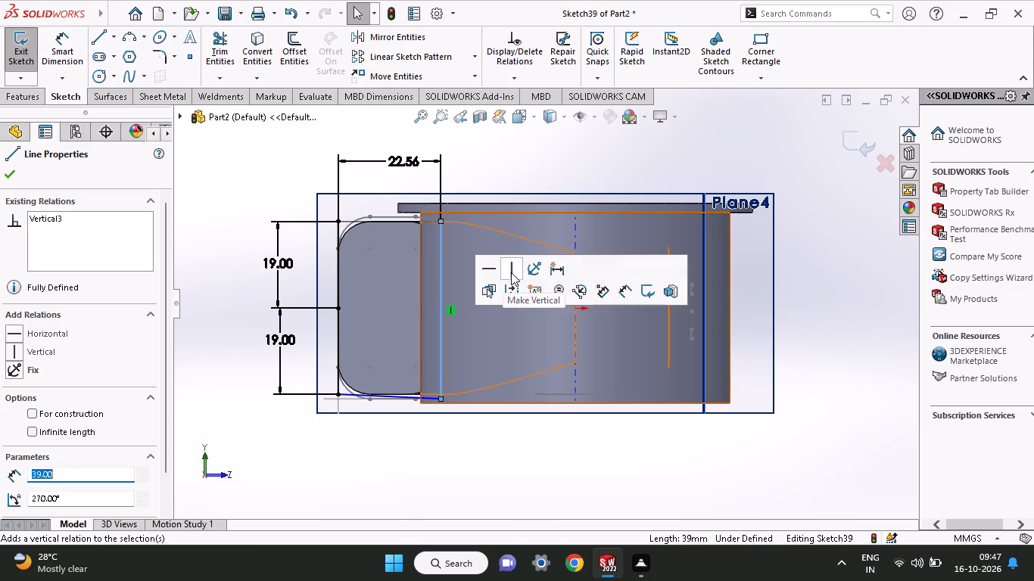
pyautogui.click(503, 271)
pyautogui.click(503, 271)
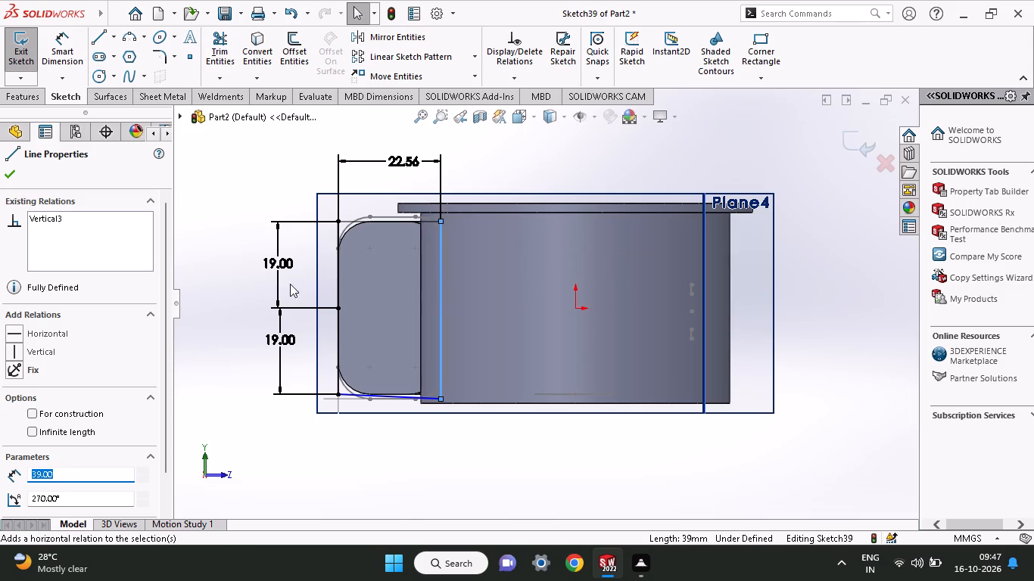
pyautogui.click(64, 67)
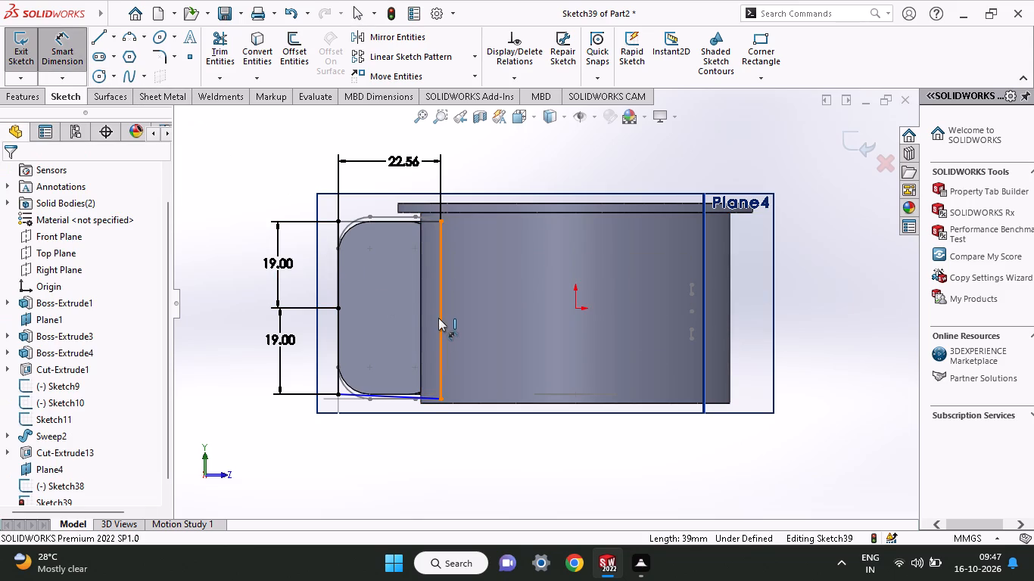
pyautogui.click(438, 318)
pyautogui.click(454, 318)
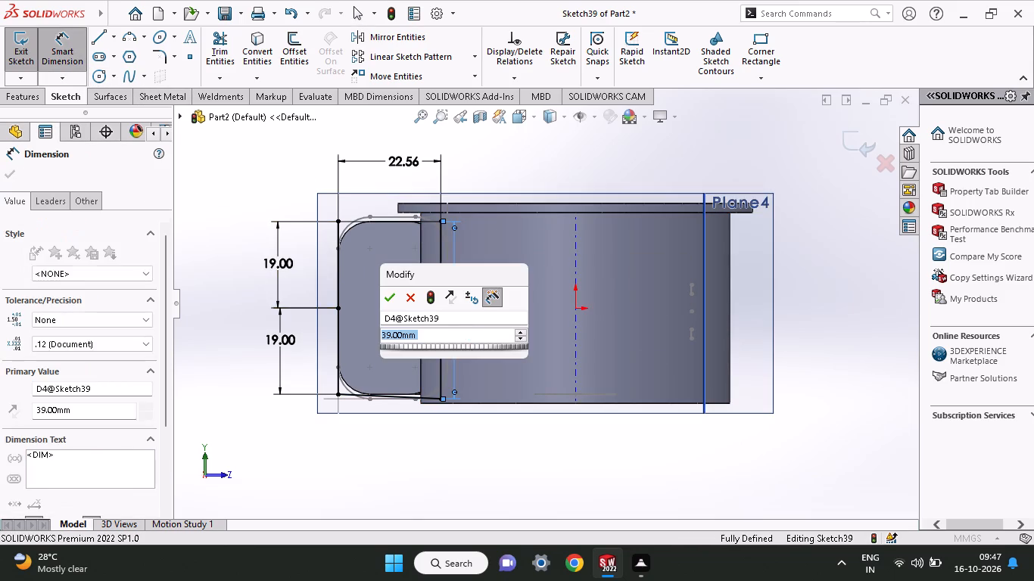
pyautogui.write('38')
pyautogui.press('Return')
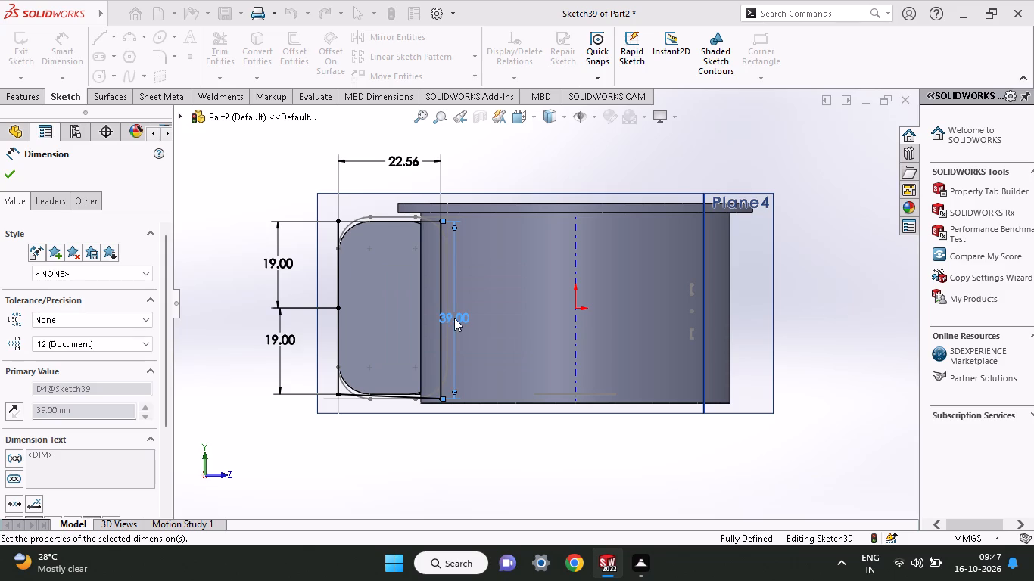
pyautogui.click(11, 177)
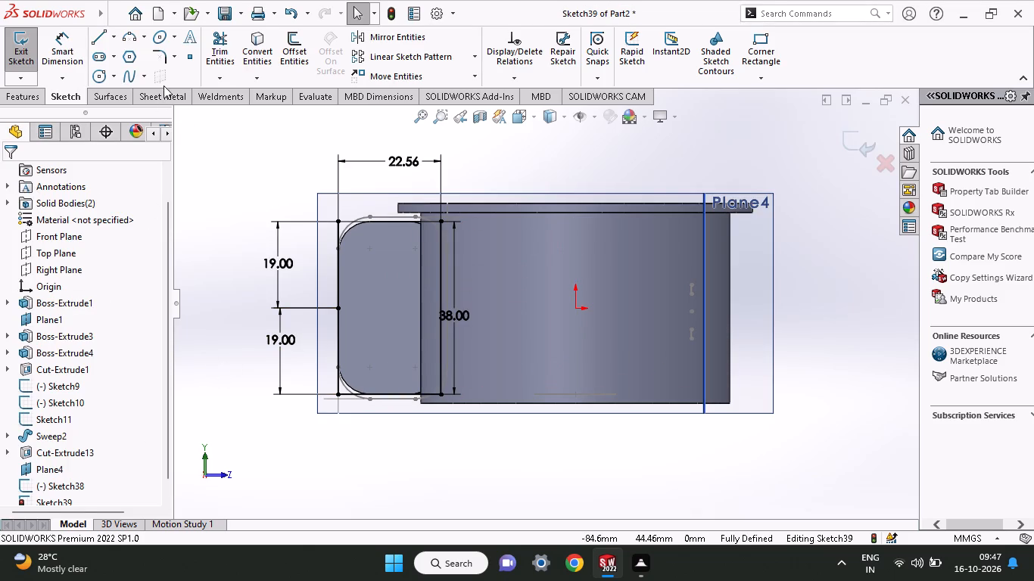
# Fillet all four corners of the end-face profile with a 7 mm radius.
pyautogui.click(171, 60)
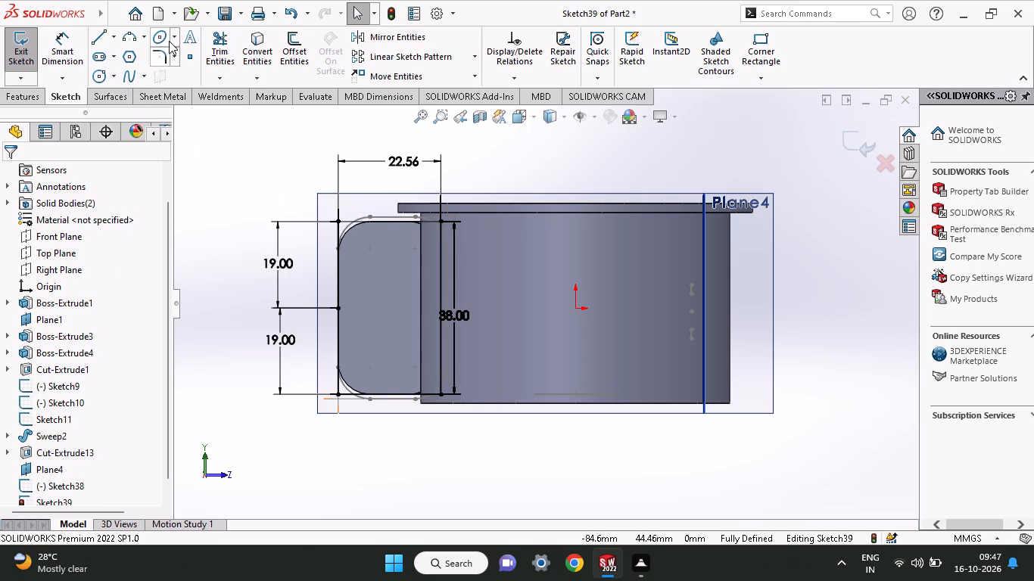
pyautogui.click(224, 174)
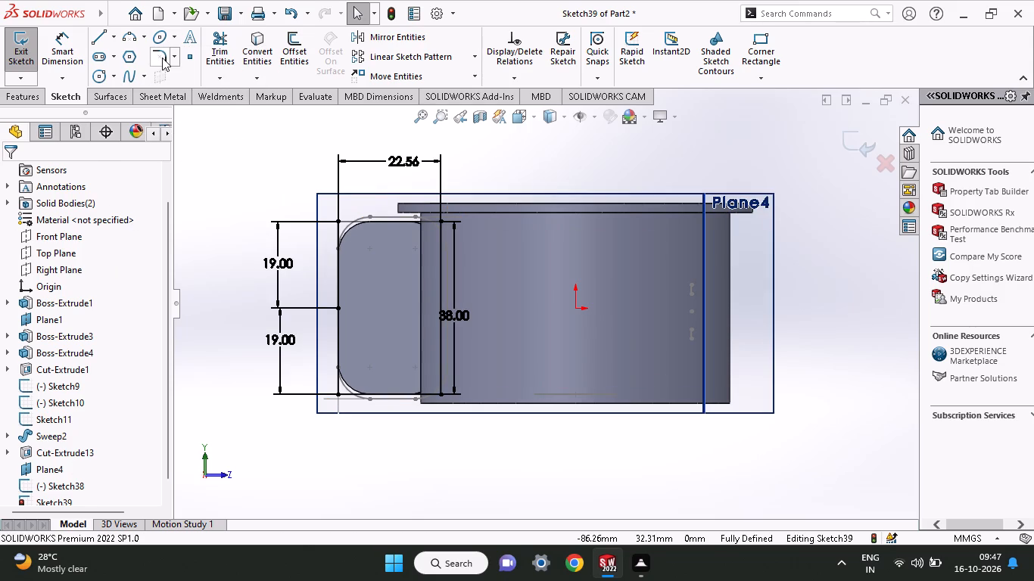
pyautogui.click(162, 57)
pyautogui.click(368, 221)
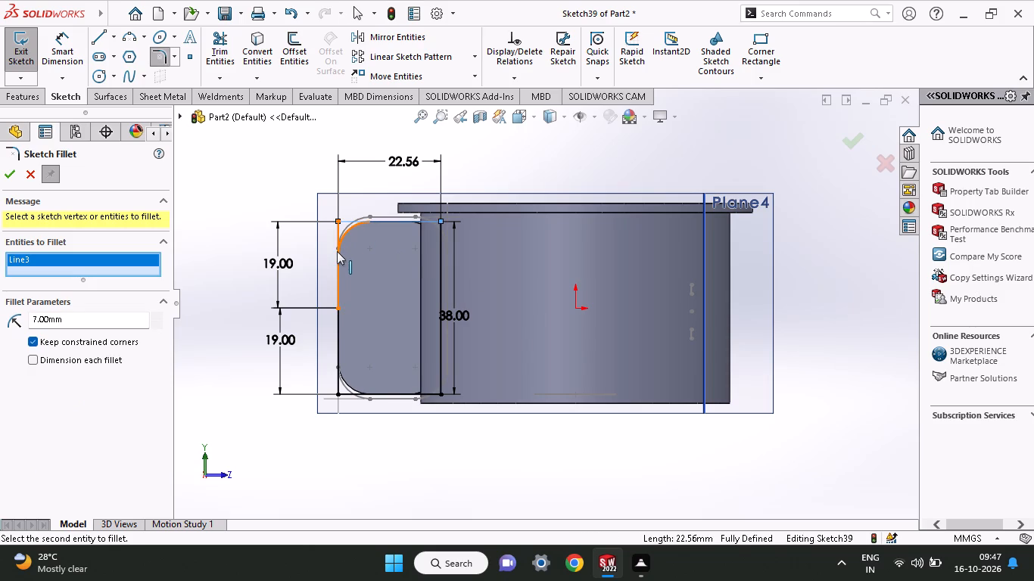
pyautogui.click(337, 251)
pyautogui.click(375, 397)
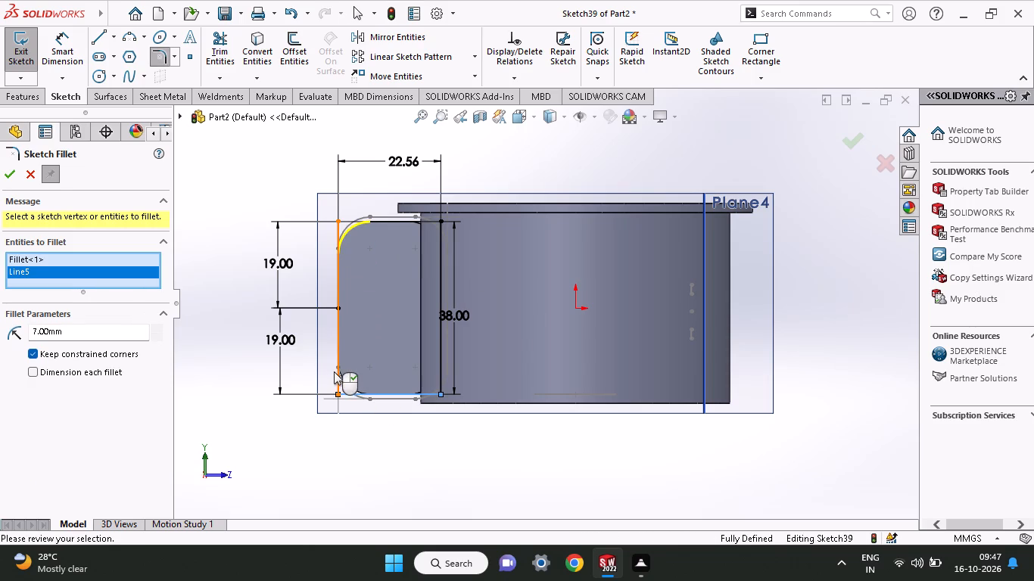
pyautogui.click(340, 374)
pyautogui.click(413, 391)
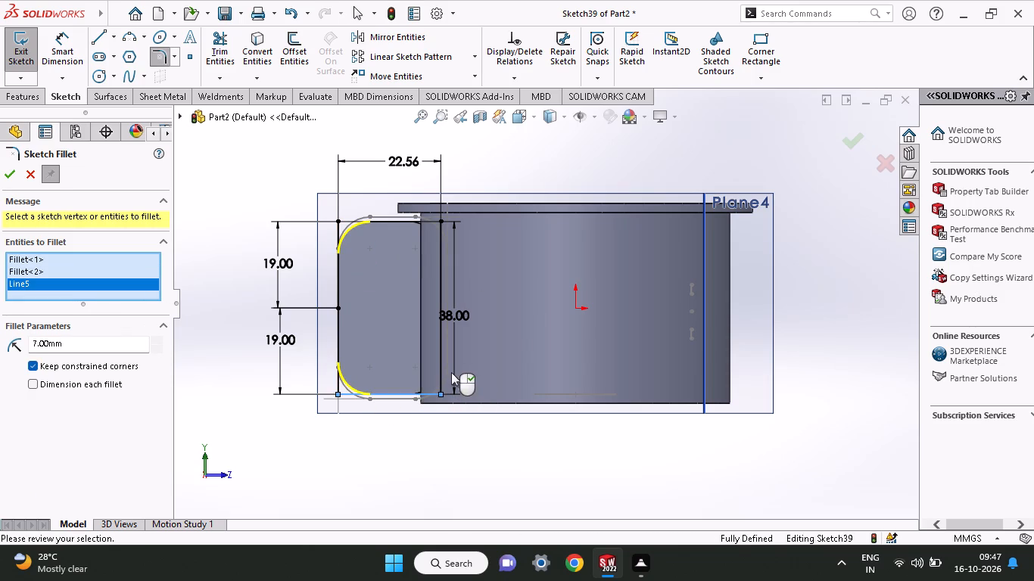
pyautogui.click(439, 367)
pyautogui.click(440, 240)
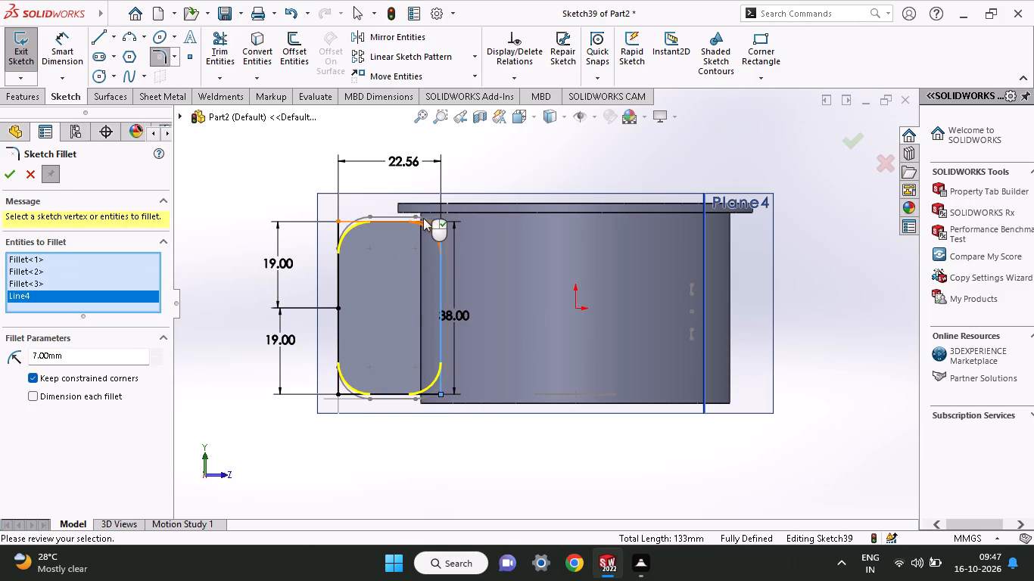
pyautogui.click(423, 218)
pyautogui.click(10, 178)
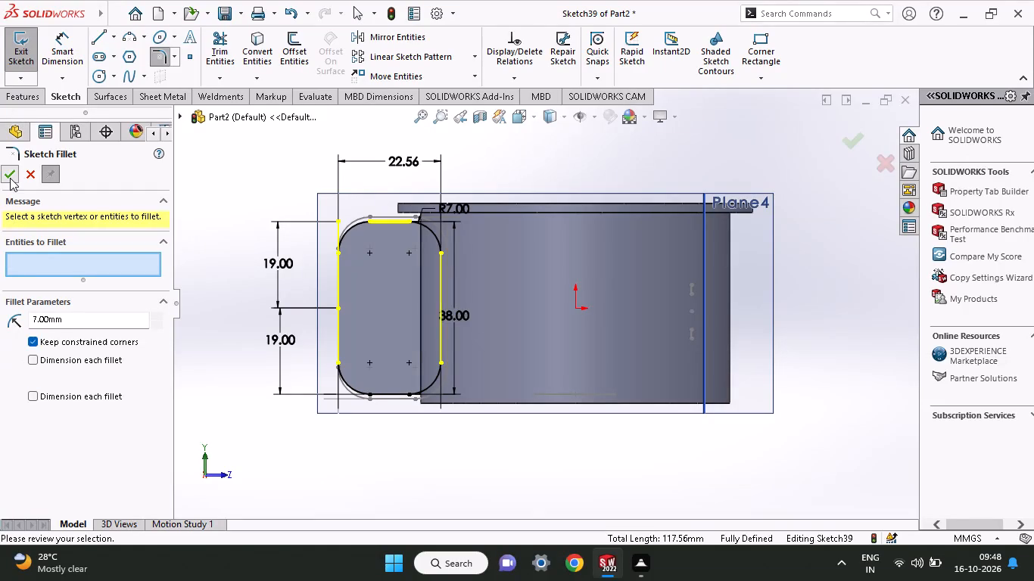
# Trim the leftover line stub outside the fillet at the profile's upper outer corner.
pyautogui.click(220, 42)
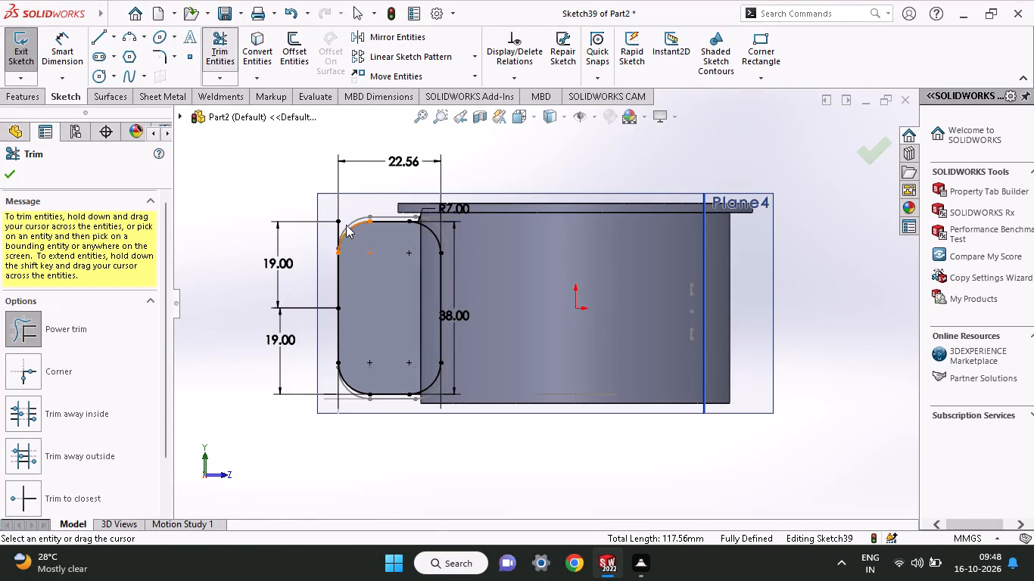
pyautogui.moveTo(318, 231); pyautogui.dragTo(341, 228)
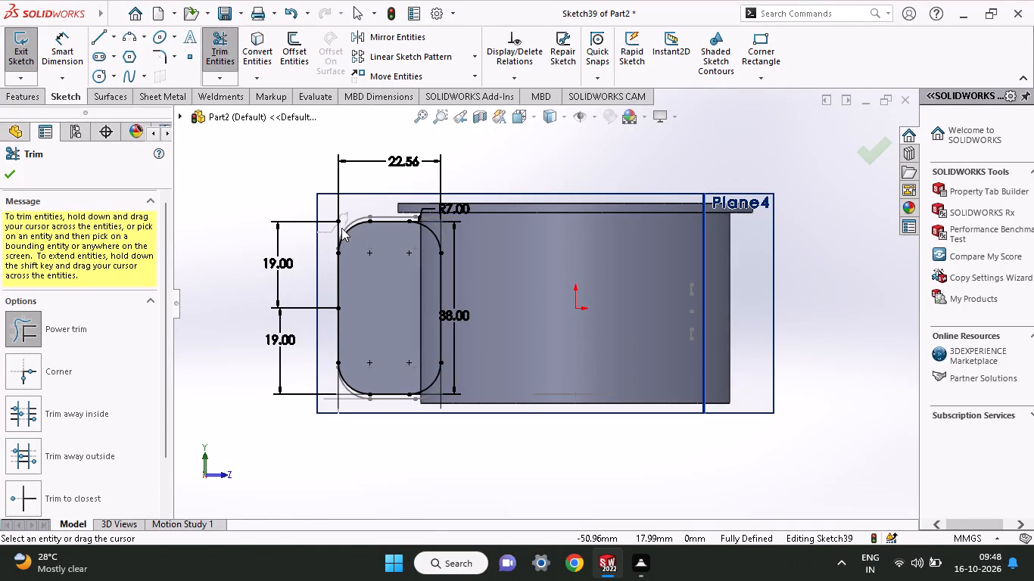
pyautogui.moveTo(341, 228); pyautogui.dragTo(332, 232)
pyautogui.click(1, 178)
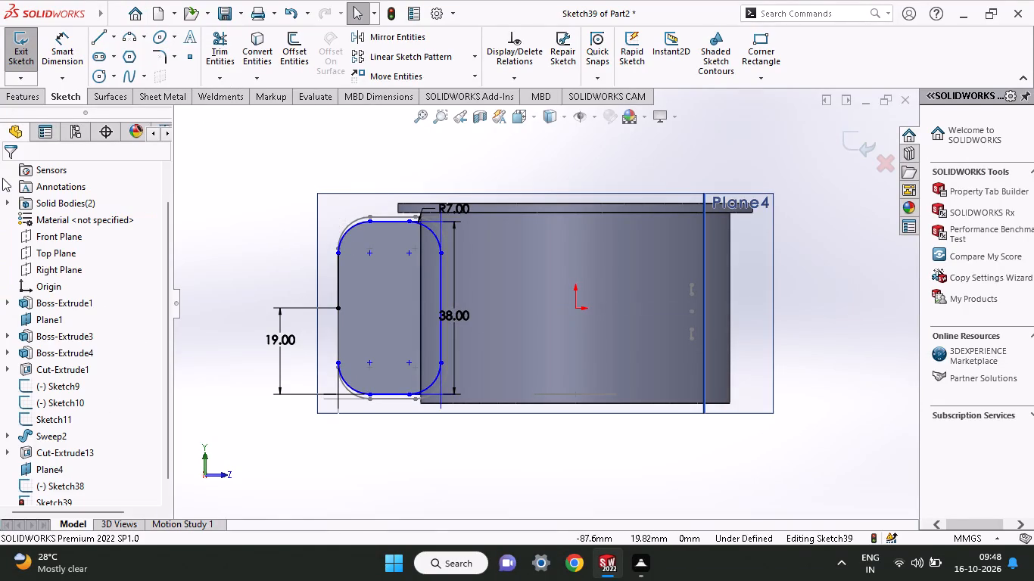
# Exit the end-face profile sketch.
pyautogui.moveTo(363, 515); pyautogui.dragTo(400, 446, button='middle')
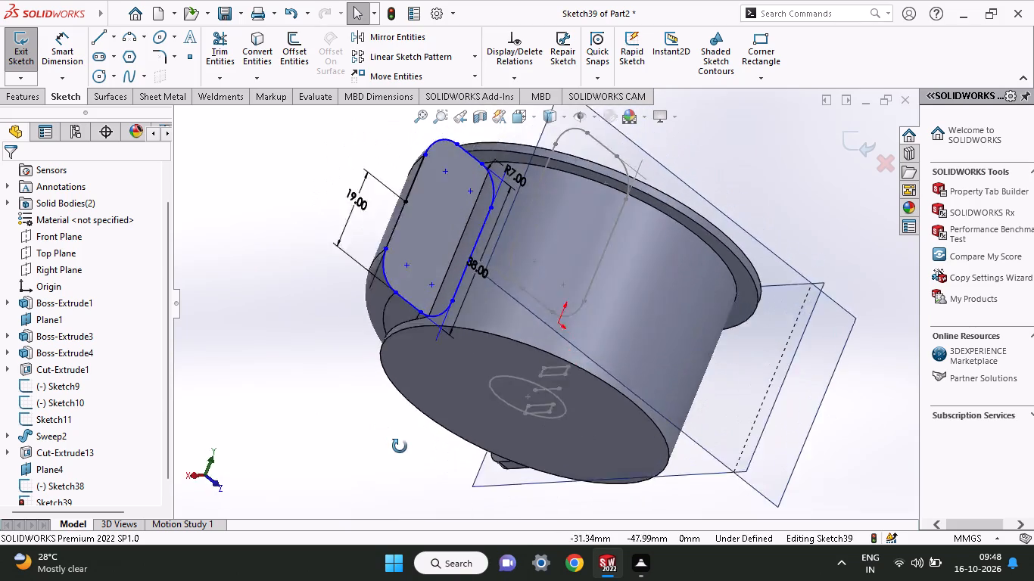
pyautogui.moveTo(400, 446); pyautogui.dragTo(406, 449, button='middle')
pyautogui.moveTo(557, 309); pyautogui.dragTo(537, 332, button='middle')
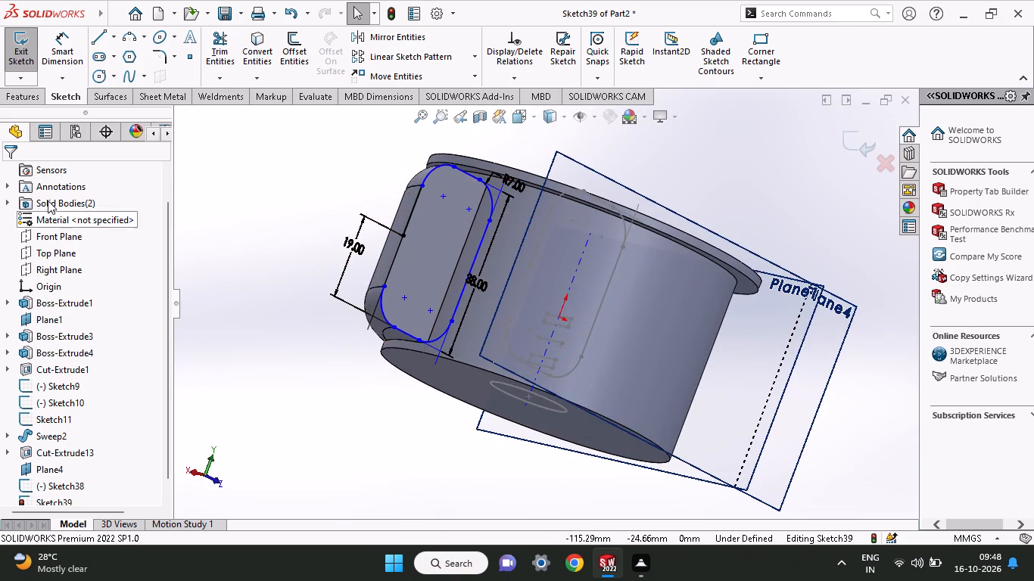
pyautogui.click(26, 92)
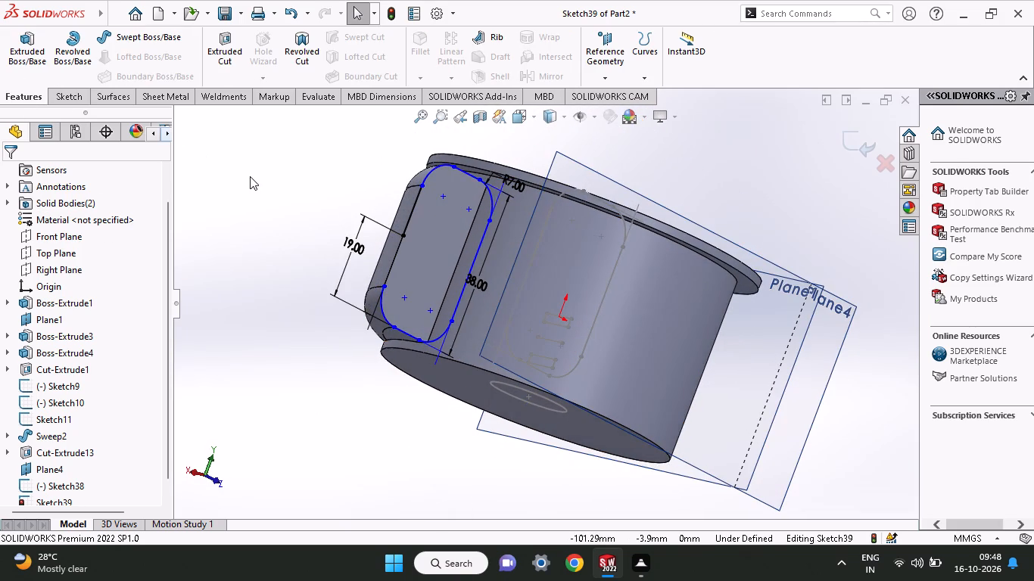
pyautogui.rightClick(250, 176)
pyautogui.click(419, 157)
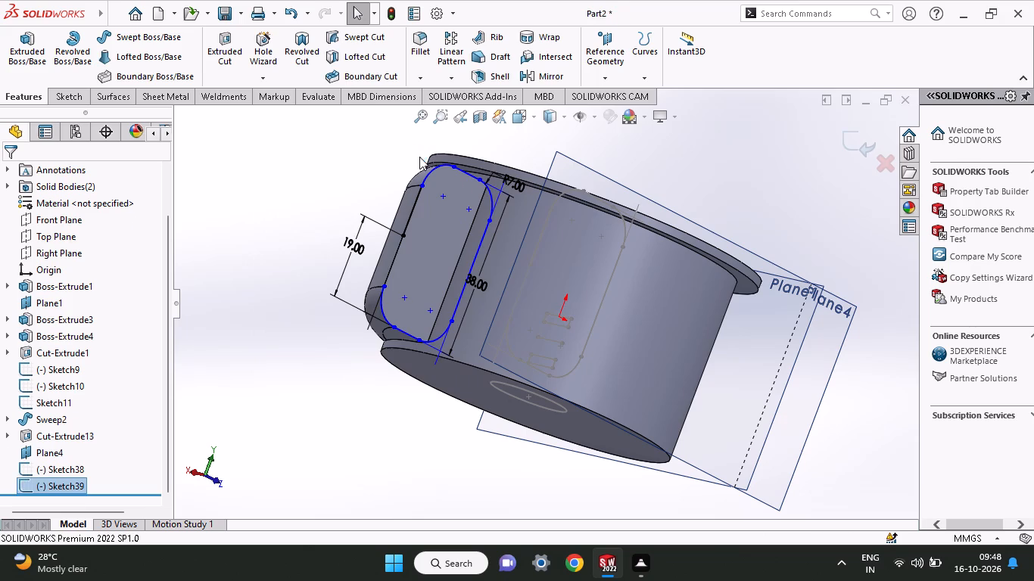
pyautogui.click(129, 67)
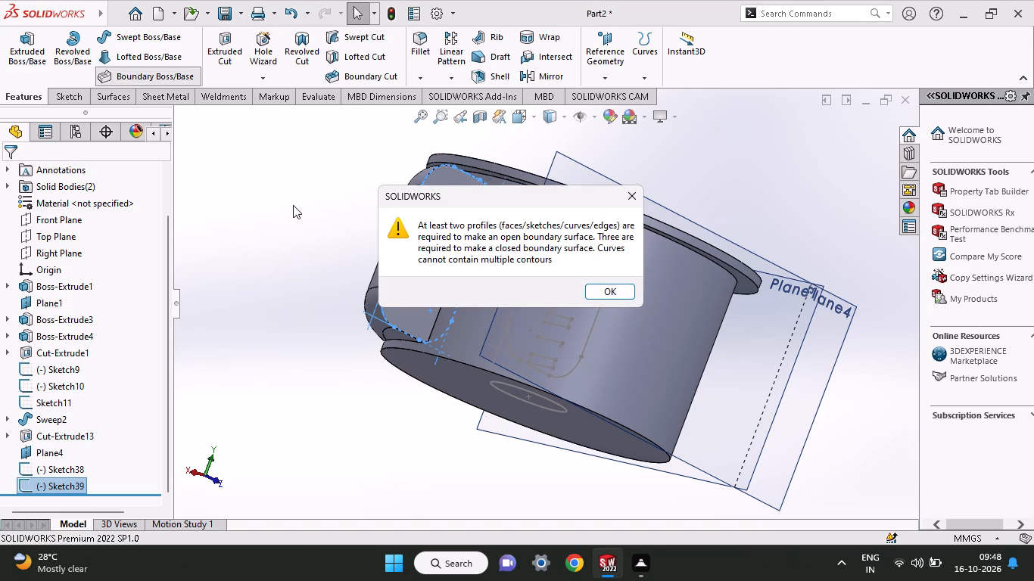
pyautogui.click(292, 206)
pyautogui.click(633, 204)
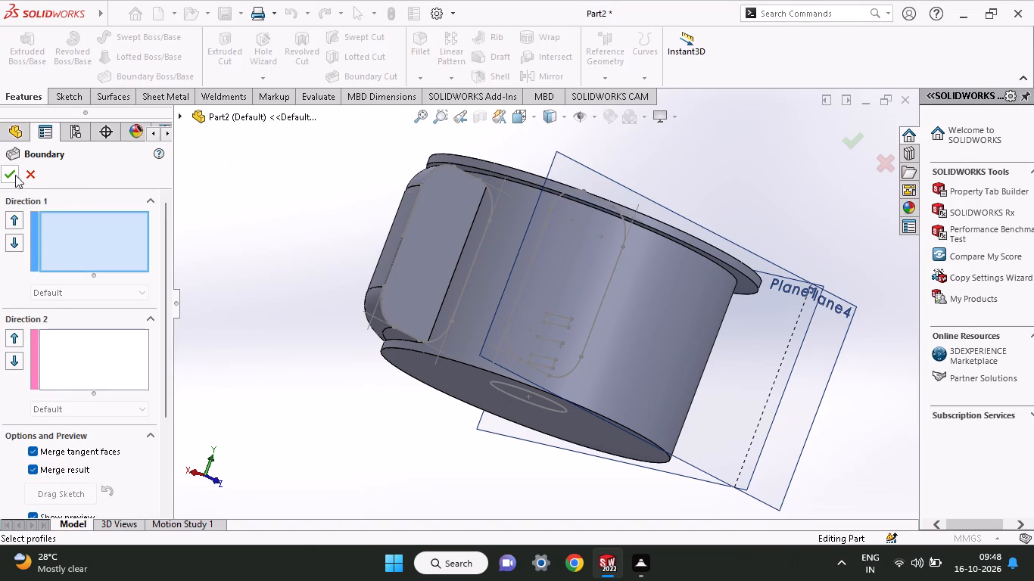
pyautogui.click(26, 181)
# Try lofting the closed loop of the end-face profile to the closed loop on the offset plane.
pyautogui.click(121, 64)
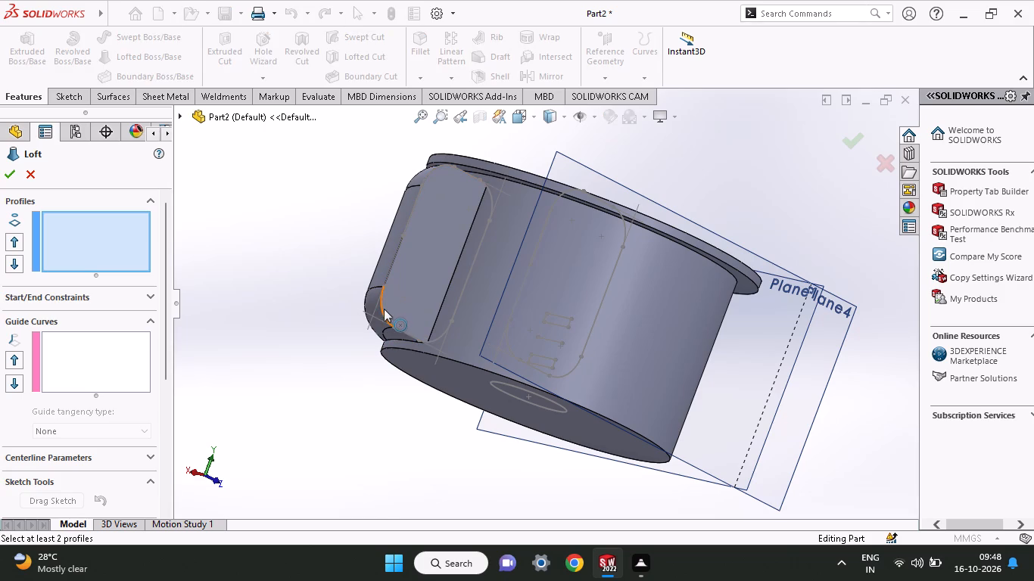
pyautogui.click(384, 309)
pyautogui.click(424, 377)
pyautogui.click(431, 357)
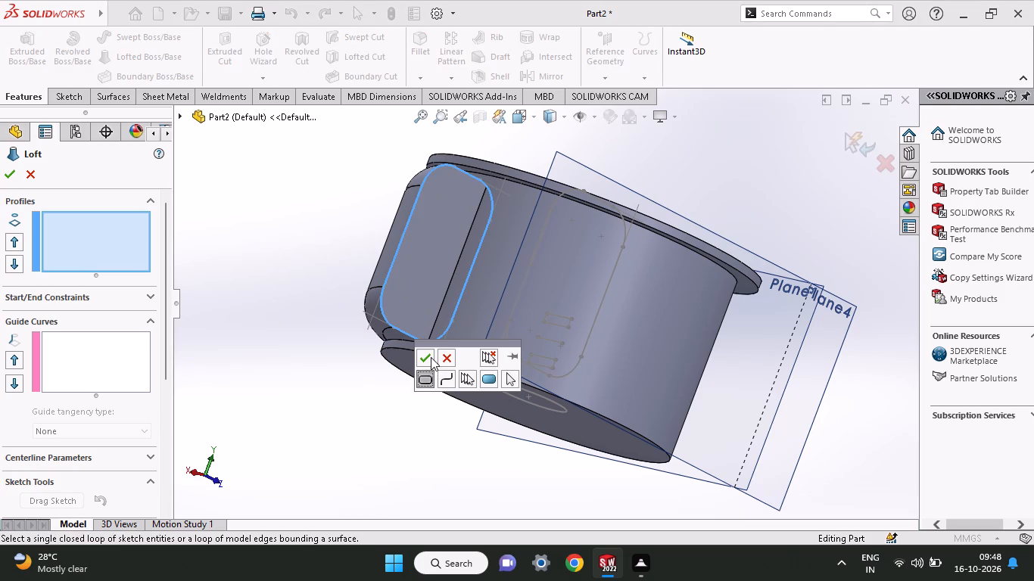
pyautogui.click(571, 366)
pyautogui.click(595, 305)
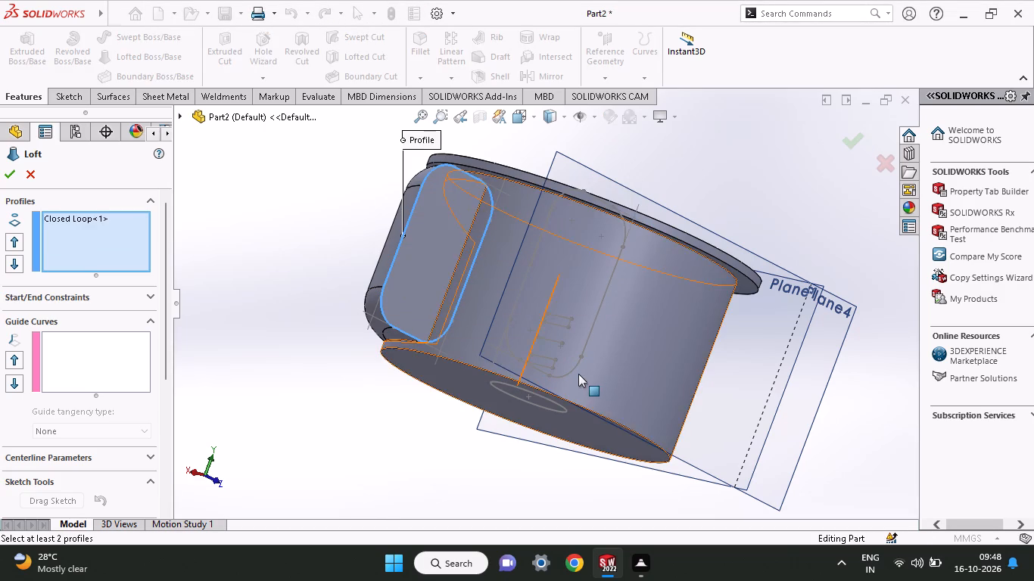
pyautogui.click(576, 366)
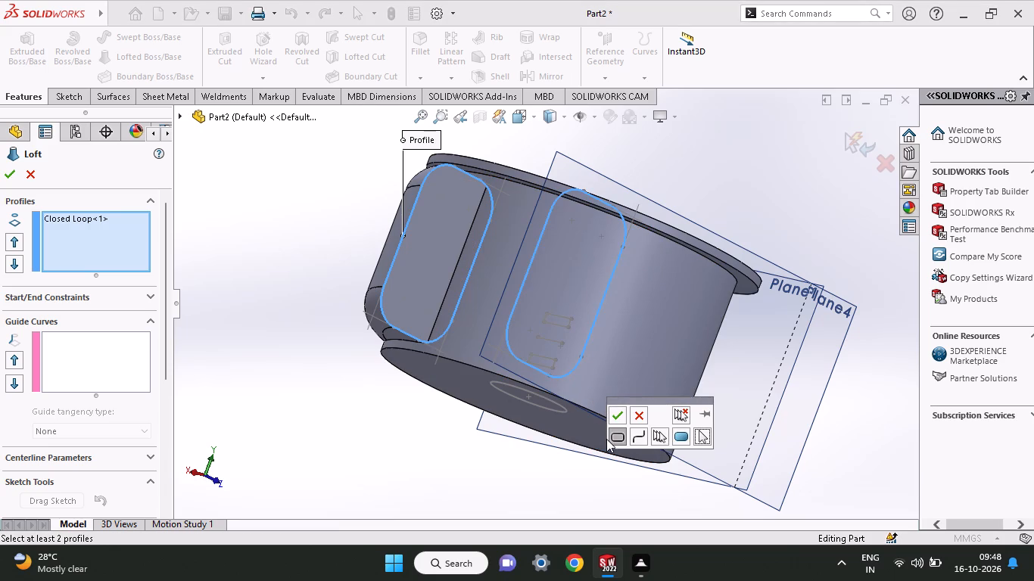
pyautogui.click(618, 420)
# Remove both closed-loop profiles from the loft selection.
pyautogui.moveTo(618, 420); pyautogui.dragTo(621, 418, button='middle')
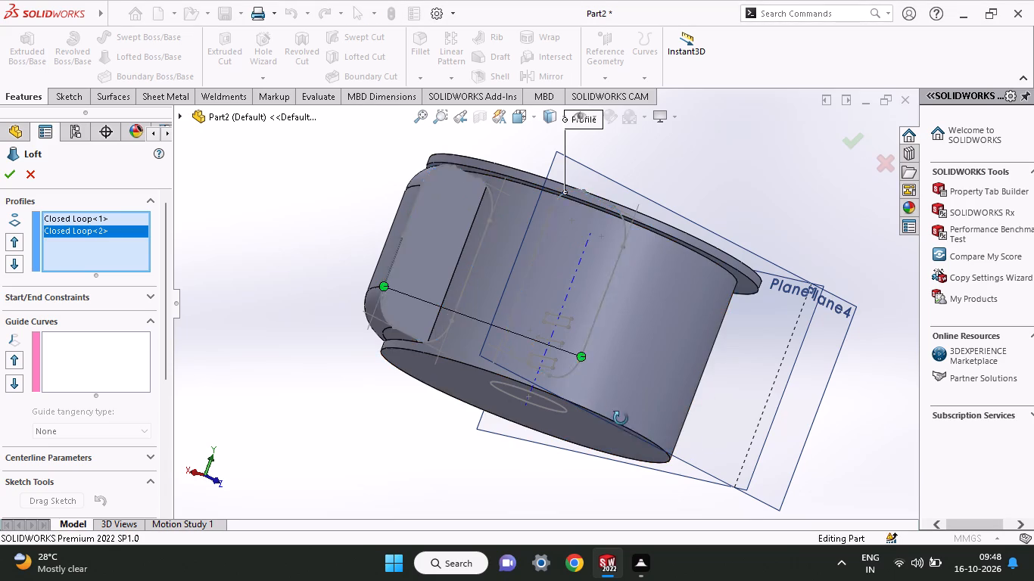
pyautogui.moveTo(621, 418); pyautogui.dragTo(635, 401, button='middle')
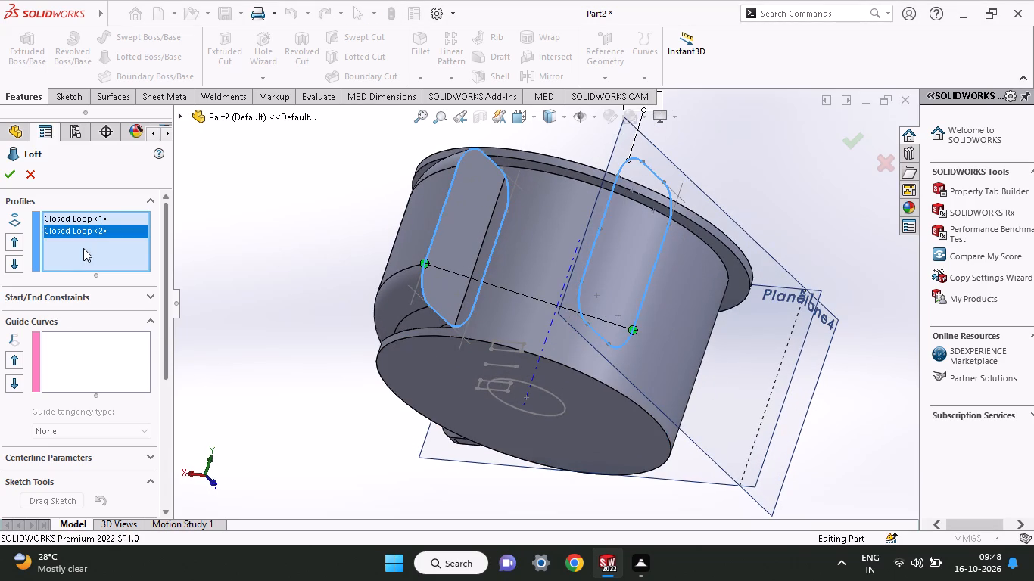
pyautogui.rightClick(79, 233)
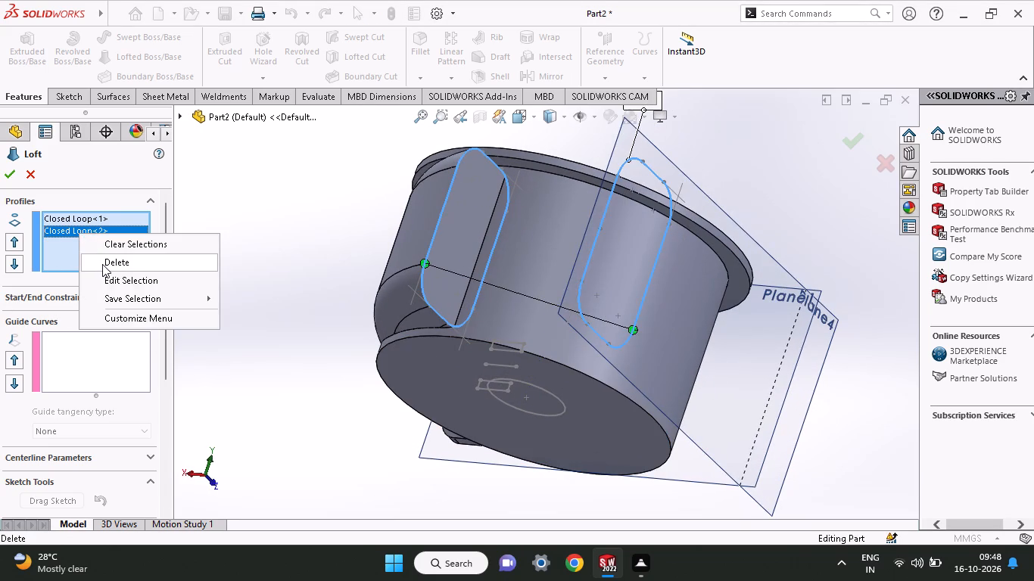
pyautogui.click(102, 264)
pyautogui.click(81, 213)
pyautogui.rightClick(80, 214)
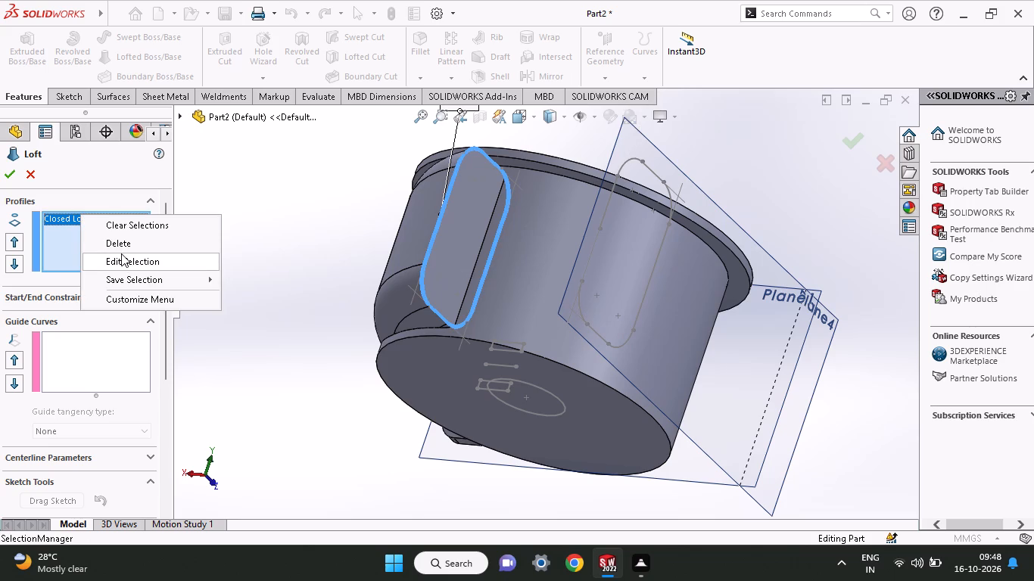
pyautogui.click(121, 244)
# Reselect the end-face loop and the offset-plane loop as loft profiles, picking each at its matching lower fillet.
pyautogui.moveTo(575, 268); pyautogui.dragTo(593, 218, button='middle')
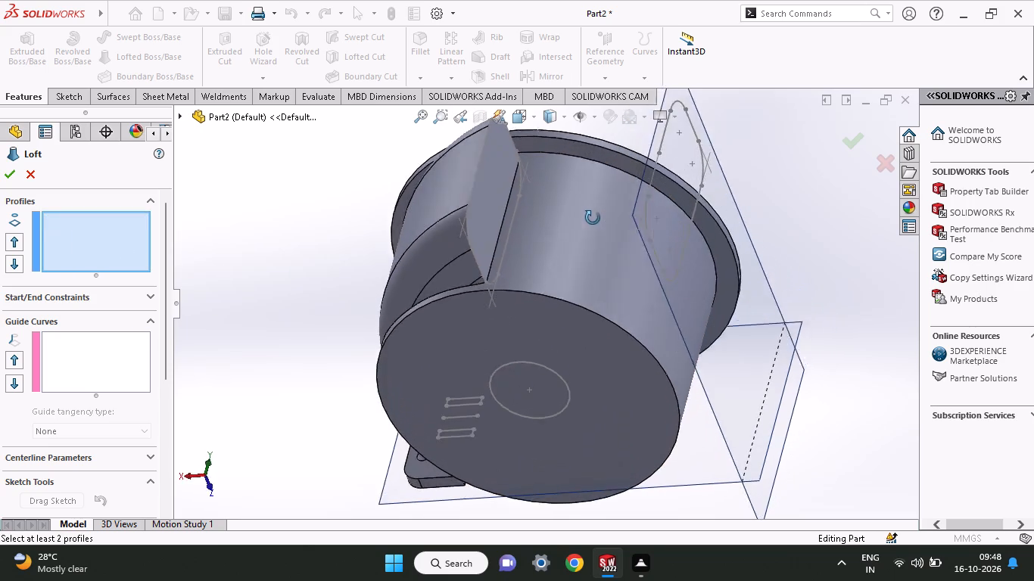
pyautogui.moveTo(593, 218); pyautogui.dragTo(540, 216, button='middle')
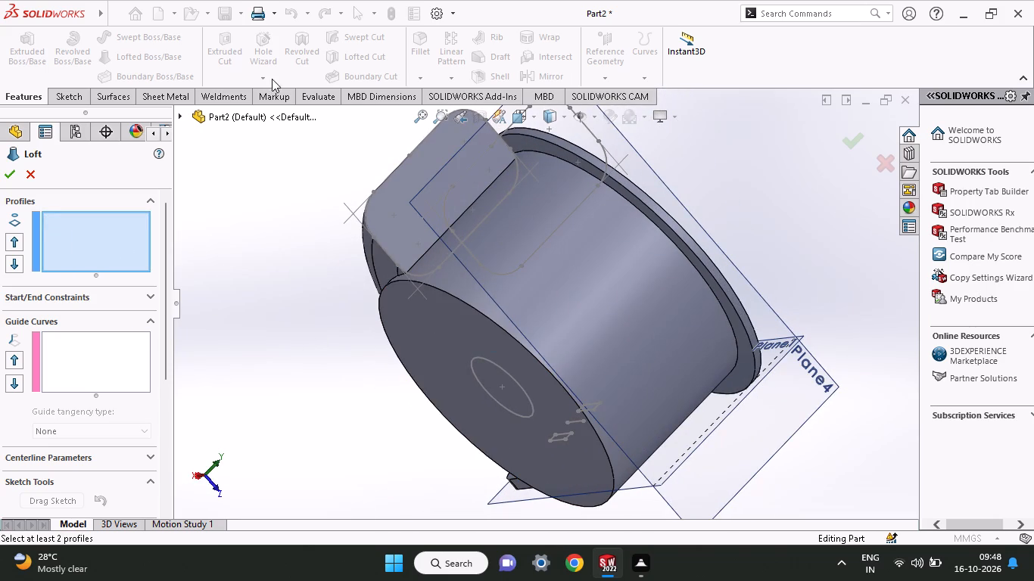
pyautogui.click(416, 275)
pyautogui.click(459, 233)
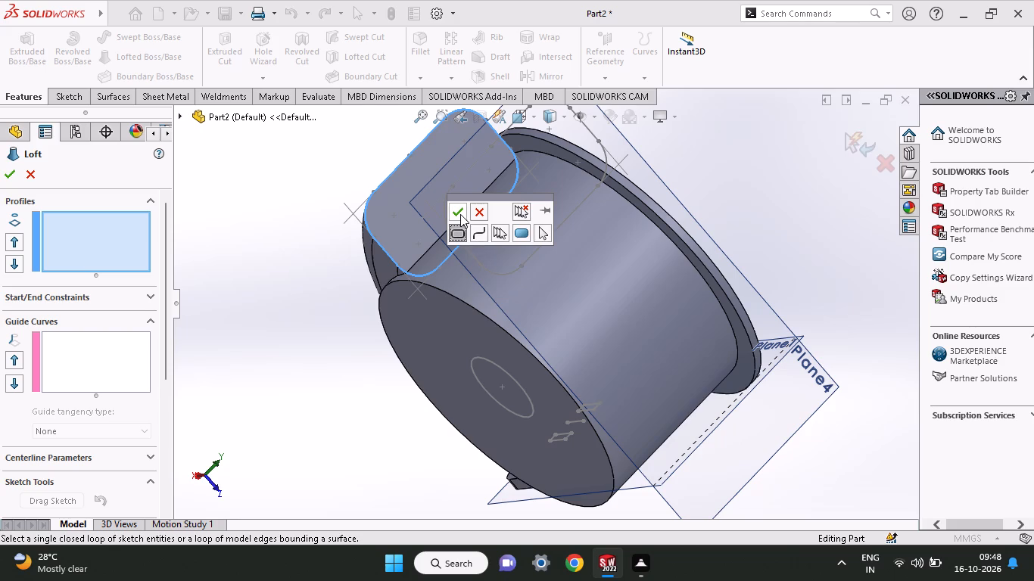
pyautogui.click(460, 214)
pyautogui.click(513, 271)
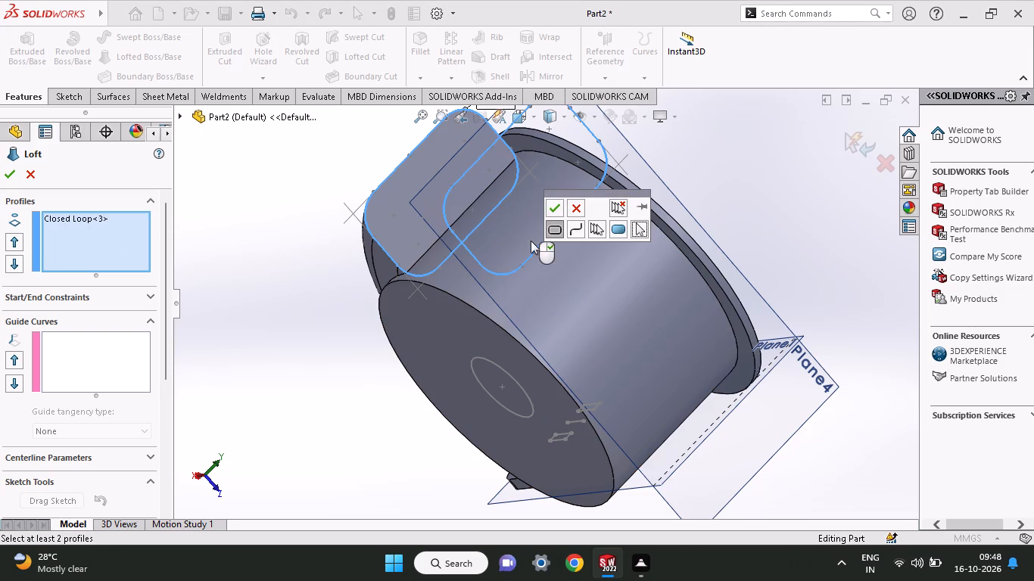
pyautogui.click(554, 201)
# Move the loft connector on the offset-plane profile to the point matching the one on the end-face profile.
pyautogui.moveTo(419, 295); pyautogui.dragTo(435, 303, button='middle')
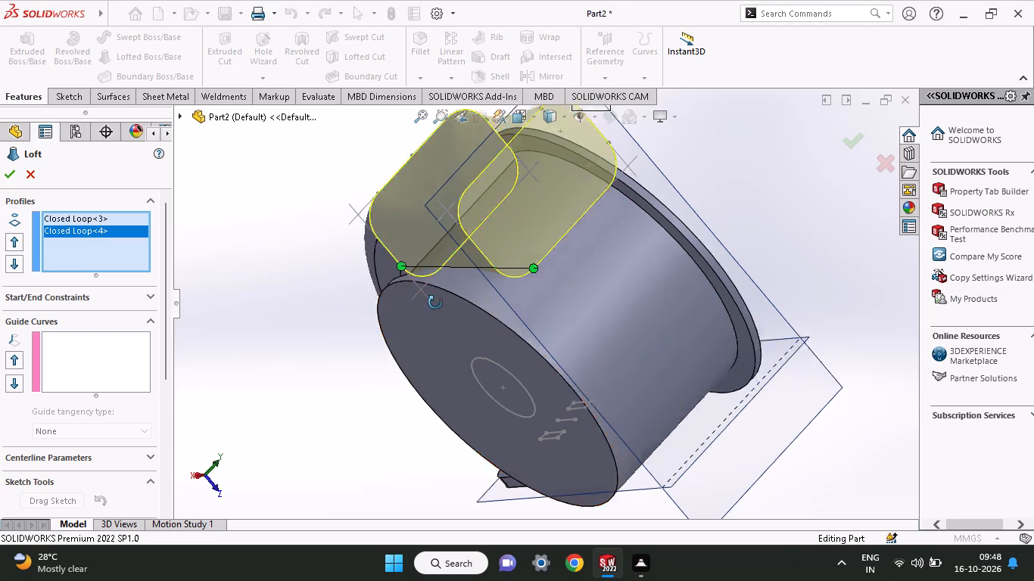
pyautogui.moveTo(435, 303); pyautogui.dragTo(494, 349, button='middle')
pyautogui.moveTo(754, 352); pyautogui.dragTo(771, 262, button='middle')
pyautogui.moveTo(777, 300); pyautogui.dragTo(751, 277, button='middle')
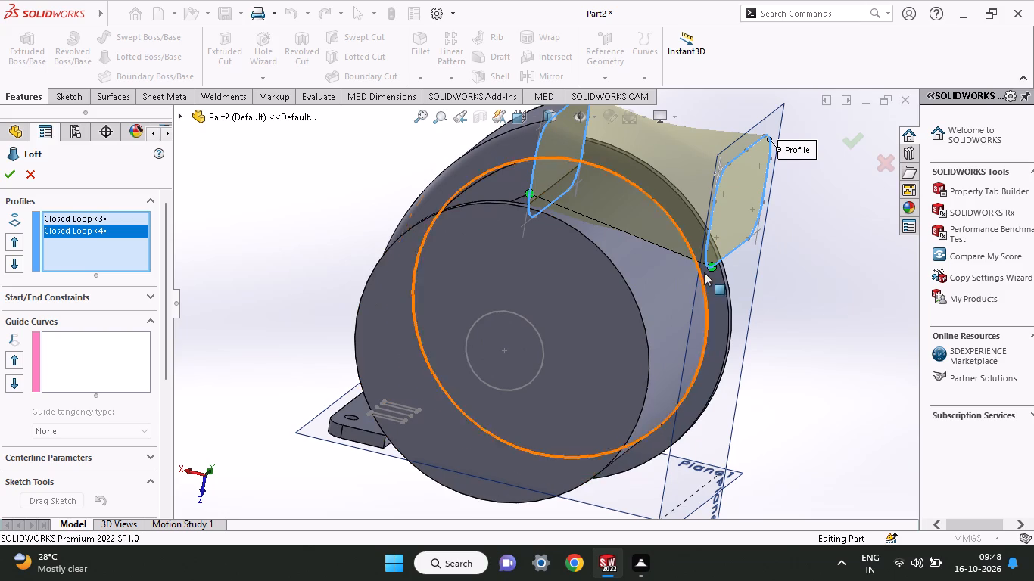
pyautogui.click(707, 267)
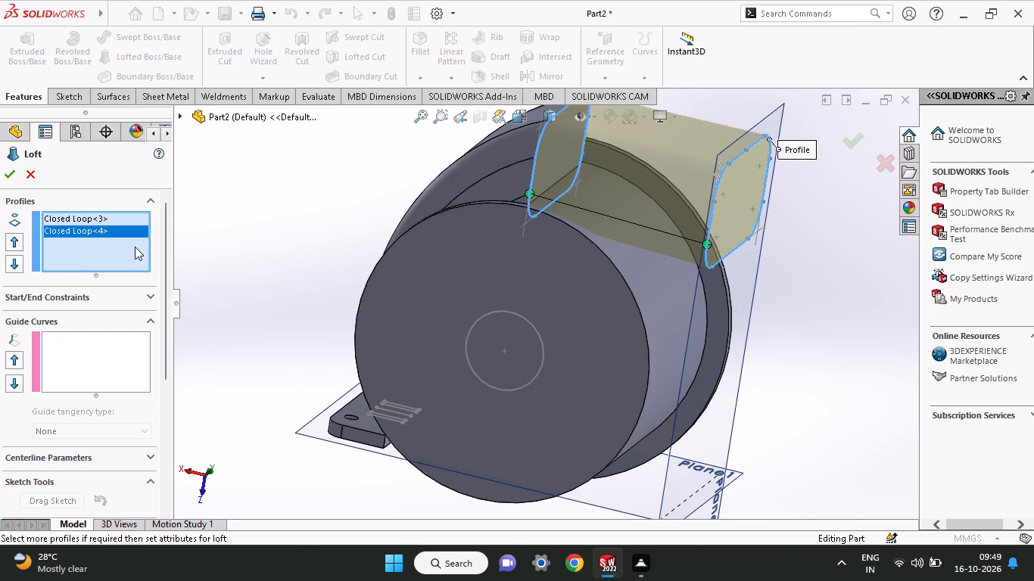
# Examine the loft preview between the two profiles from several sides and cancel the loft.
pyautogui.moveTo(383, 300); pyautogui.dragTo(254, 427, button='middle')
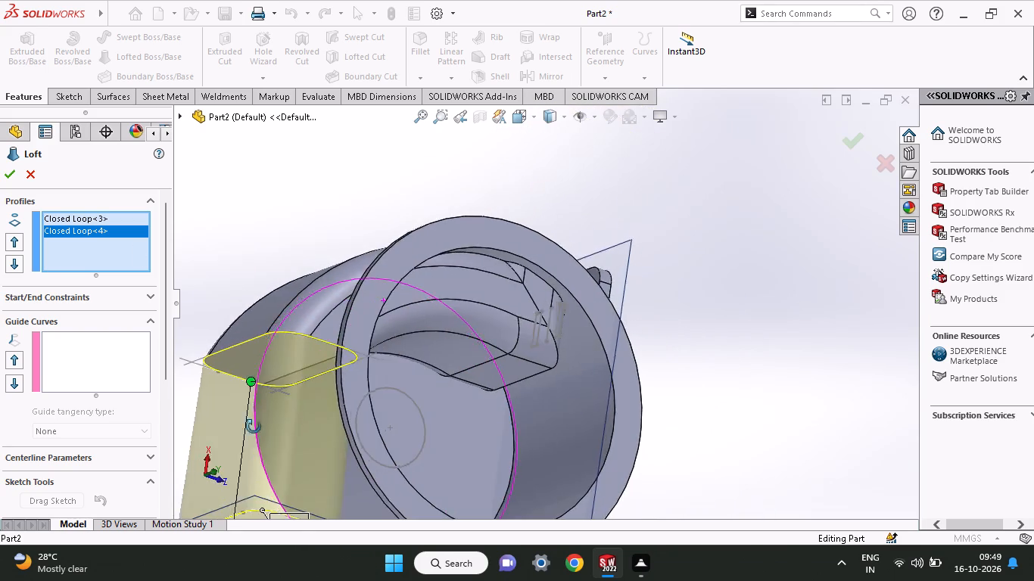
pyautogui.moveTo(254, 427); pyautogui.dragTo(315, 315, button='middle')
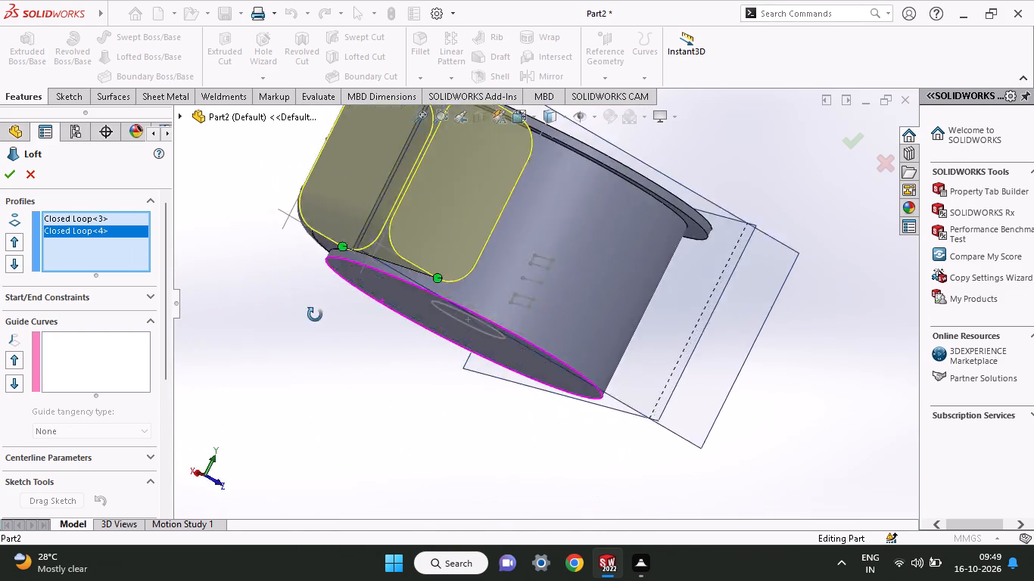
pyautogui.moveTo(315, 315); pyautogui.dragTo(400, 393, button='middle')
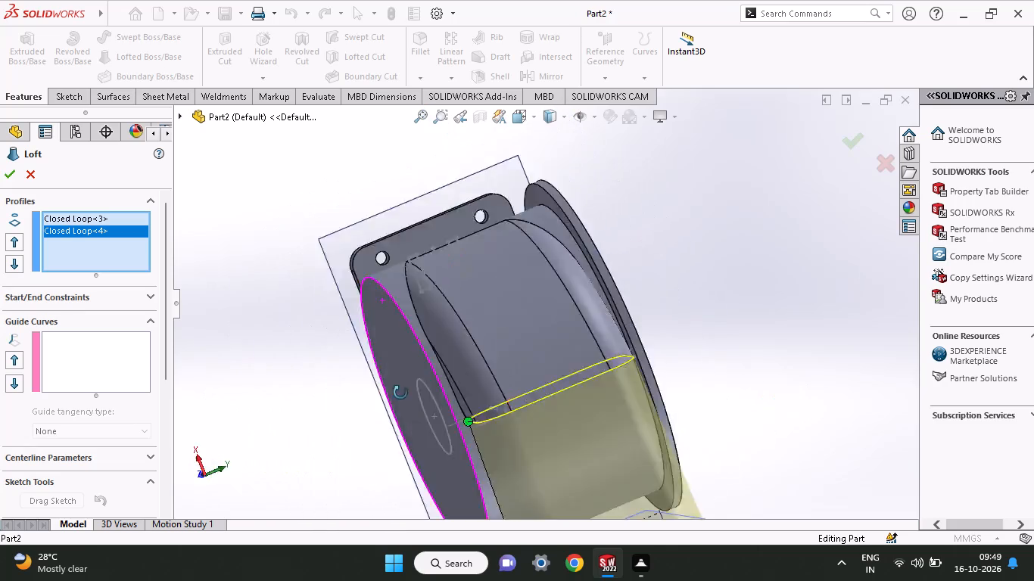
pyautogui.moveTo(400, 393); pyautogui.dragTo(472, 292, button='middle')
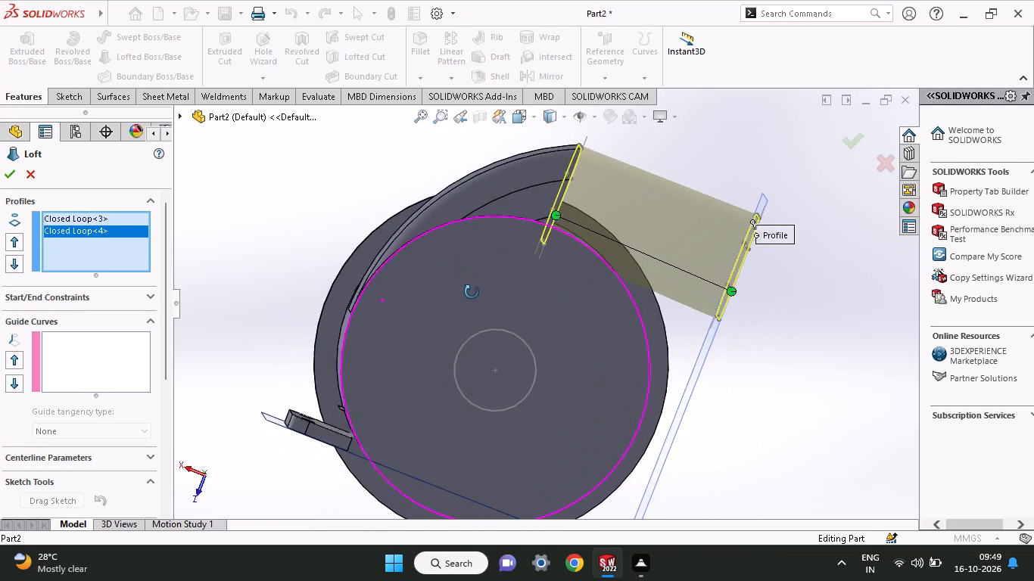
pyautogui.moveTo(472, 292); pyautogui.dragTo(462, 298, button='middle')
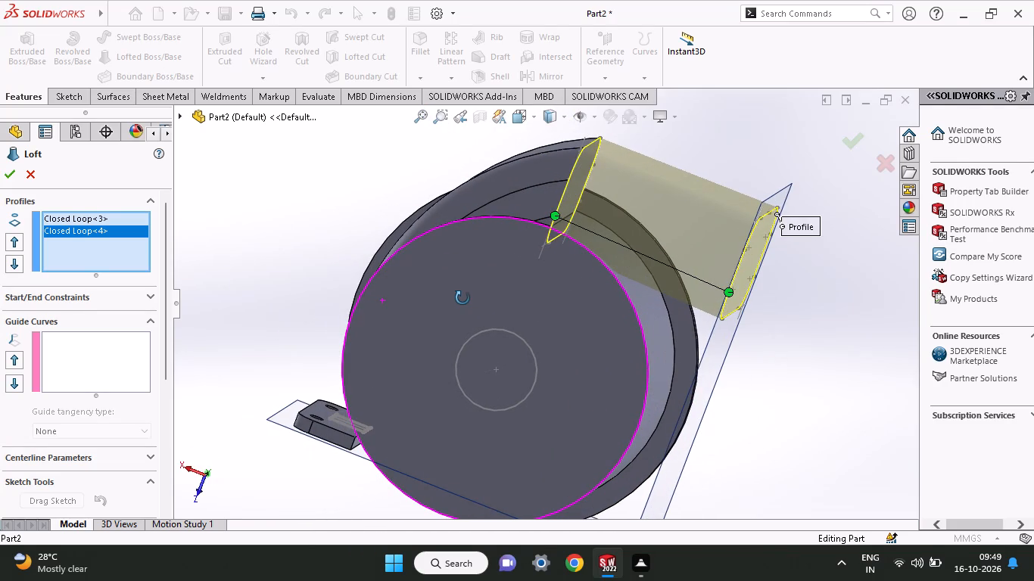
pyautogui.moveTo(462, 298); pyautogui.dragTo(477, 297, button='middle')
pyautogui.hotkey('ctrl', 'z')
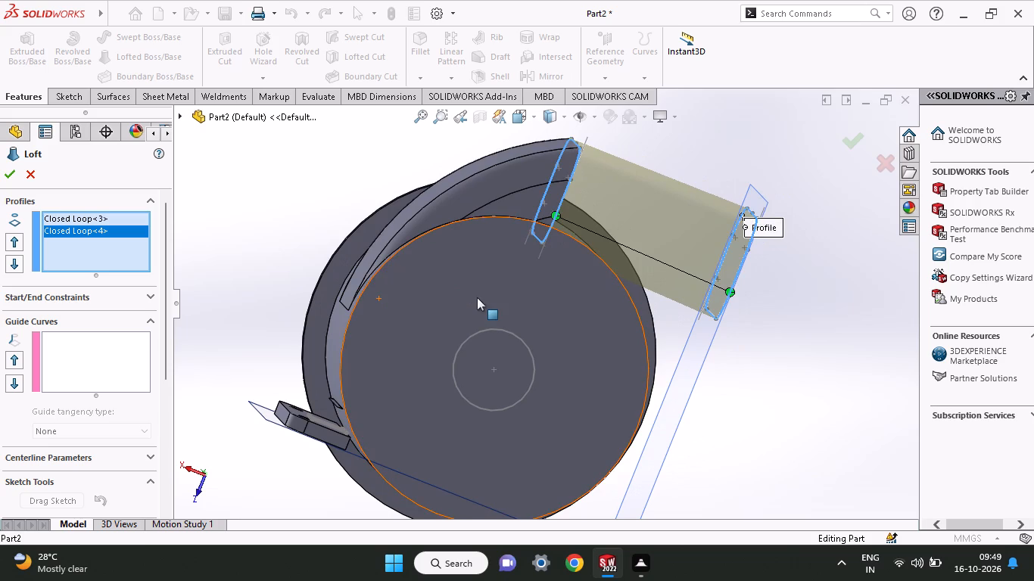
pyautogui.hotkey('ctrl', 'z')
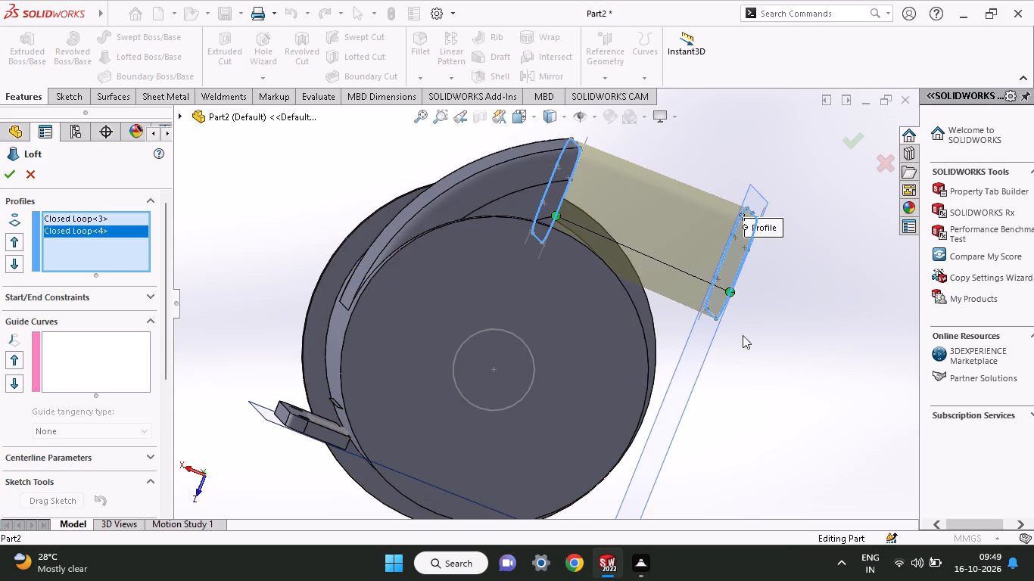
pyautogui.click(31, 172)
# Undo the sketch exit, the stub trim and the corner fillets on the end-face profile.
pyautogui.hotkey('ctrl', 'z')
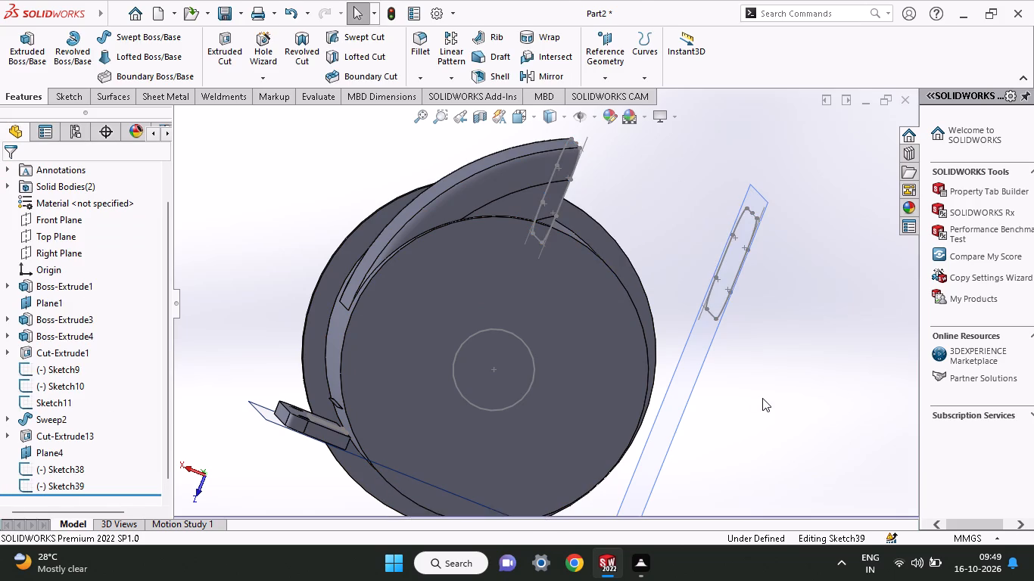
pyautogui.hotkey('ctrl', 'z')
pyautogui.hotkey('ctrl', 'z')
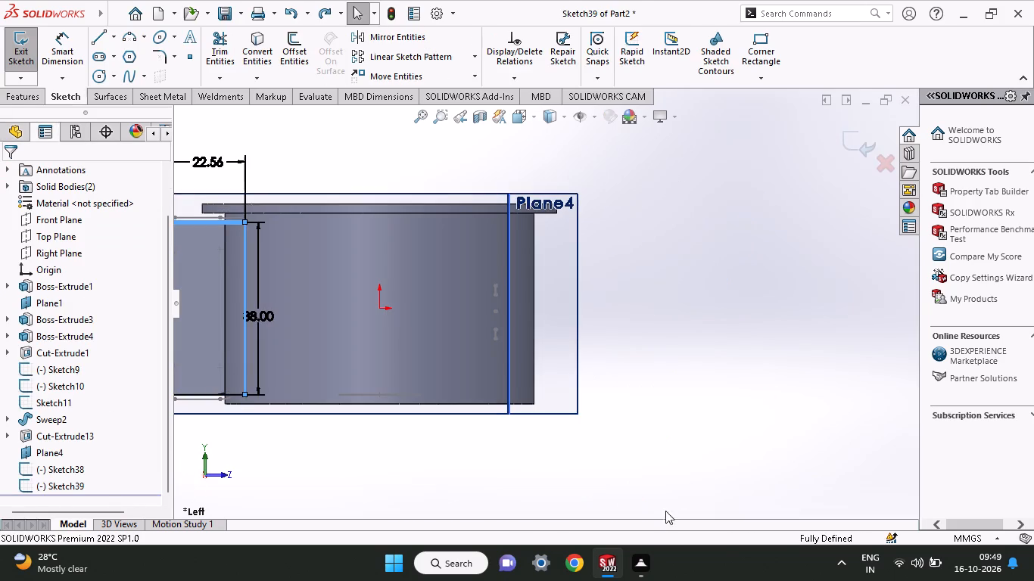
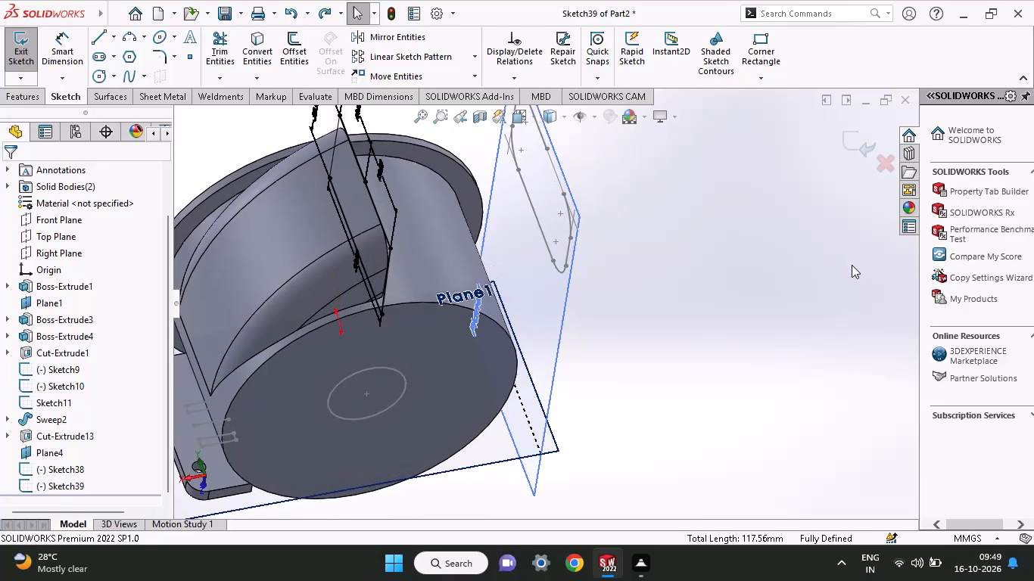
# Undo all remaining edits to the end-face profile sketch, back through its creation.
pyautogui.hotkey('ctrl', 'z')
pyautogui.hotkey('ctrl', 'z')
pyautogui.hotkey('ctrl', 'z')
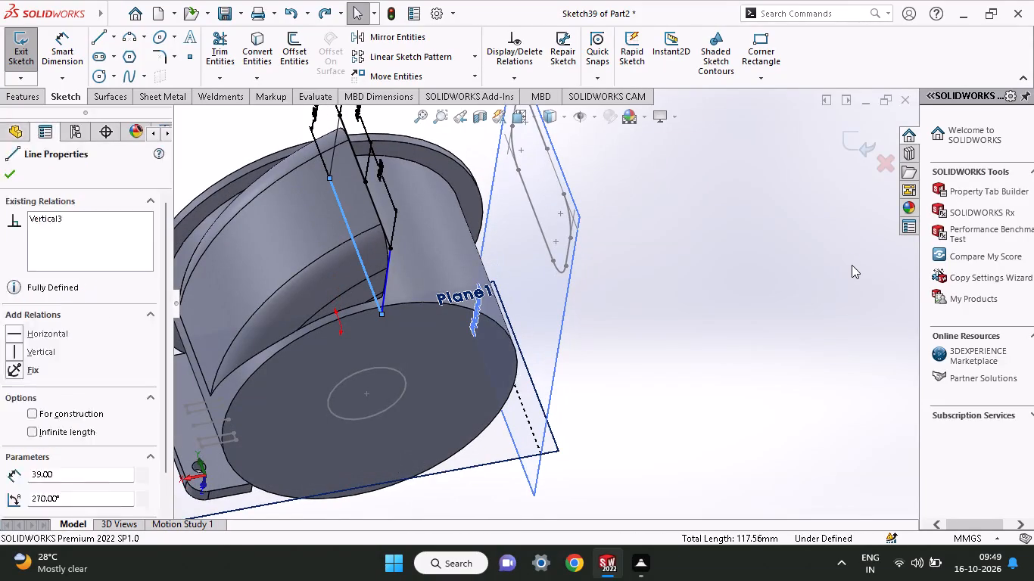
pyautogui.hotkey('ctrl', 'z')
pyautogui.hotkey('ctrl', 'z')
pyautogui.hotkey('ctrl', 'z')
pyautogui.hotkey('ctrl', 'z')
pyautogui.hotkey('ctrl', 'z')
pyautogui.hotkey('ctrl', 'z')
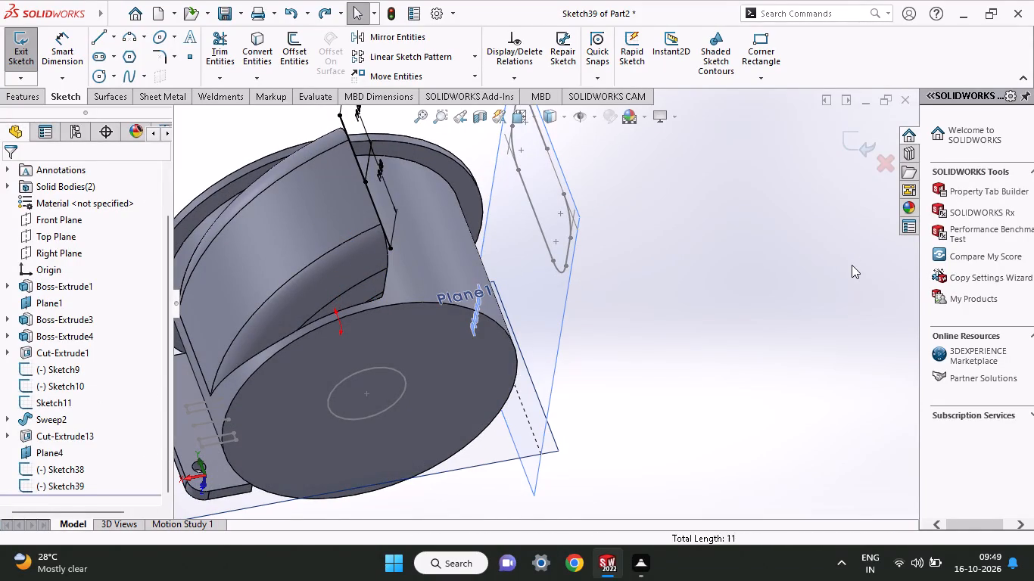
pyautogui.hotkey('ctrl', 'z')
pyautogui.hotkey('ctrl', 'z')
pyautogui.hotkey('ctrl', 'z')
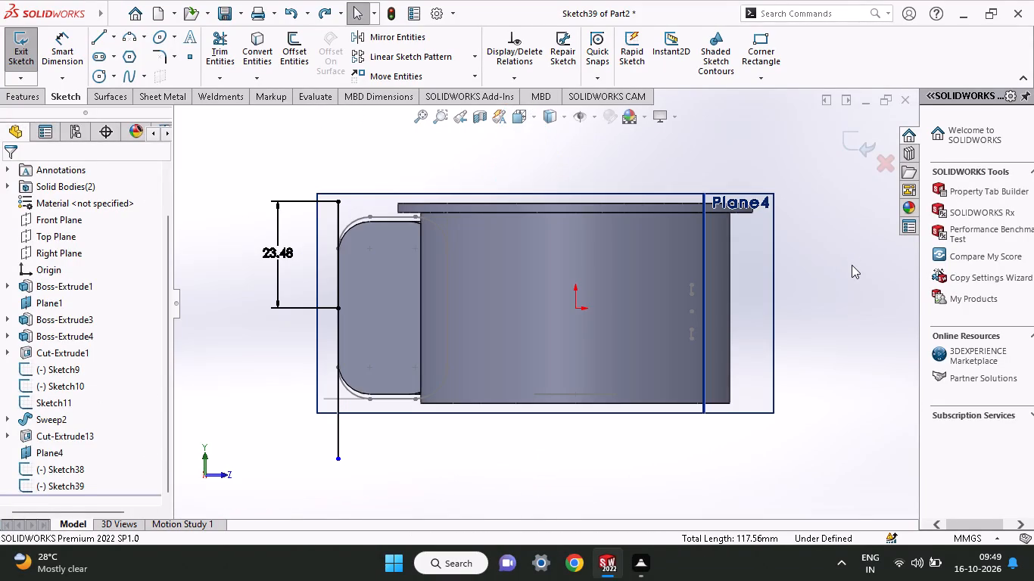
pyautogui.hotkey('ctrl', 'z')
pyautogui.hotkey('ctrl', 'z')
pyautogui.keyDown('ctrl'); pyautogui.moveTo(526, 409); pyautogui.dragTo(606, 389, button='middle'); pyautogui.keyUp('ctrl')
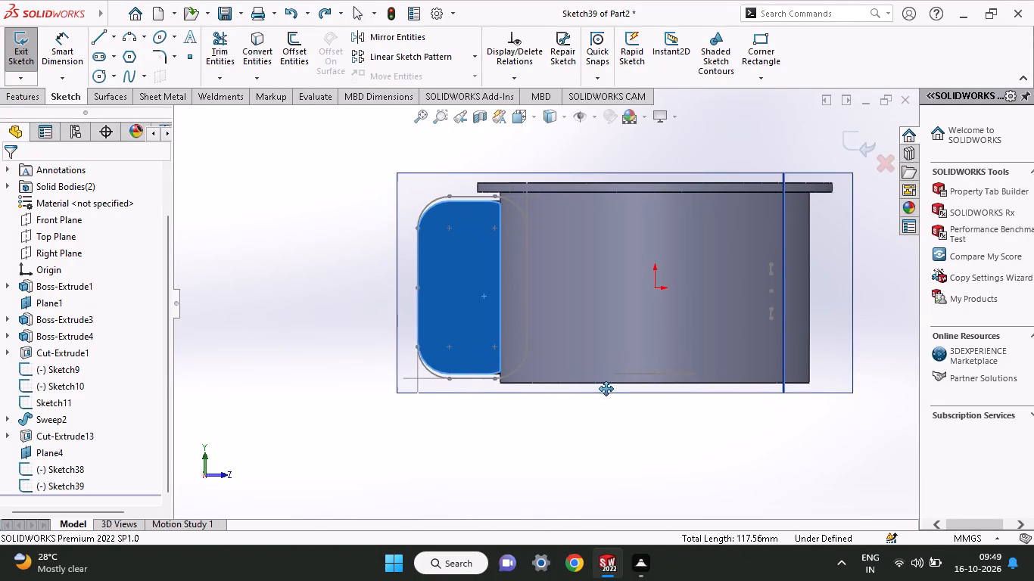
pyautogui.keyDown('ctrl'); pyautogui.moveTo(606, 389); pyautogui.dragTo(602, 389, button='middle'); pyautogui.keyUp('ctrl')
pyautogui.moveTo(413, 440); pyautogui.dragTo(550, 374, button='middle')
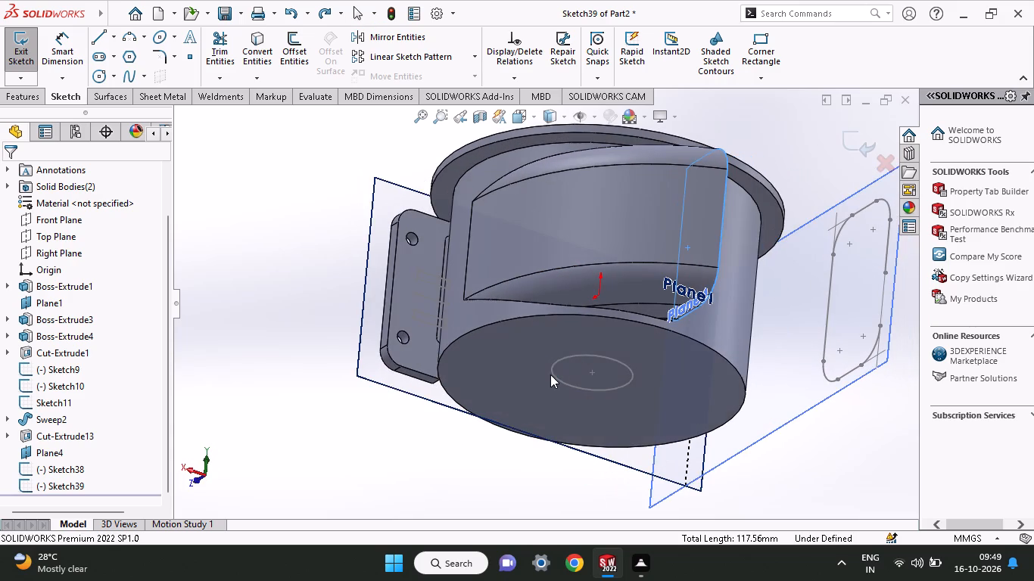
pyautogui.hotkey('ctrl', 'z')
pyautogui.hotkey('ctrl', 'z')
pyautogui.hotkey('ctrl', 'z')
pyautogui.hotkey('ctrl', 'z')
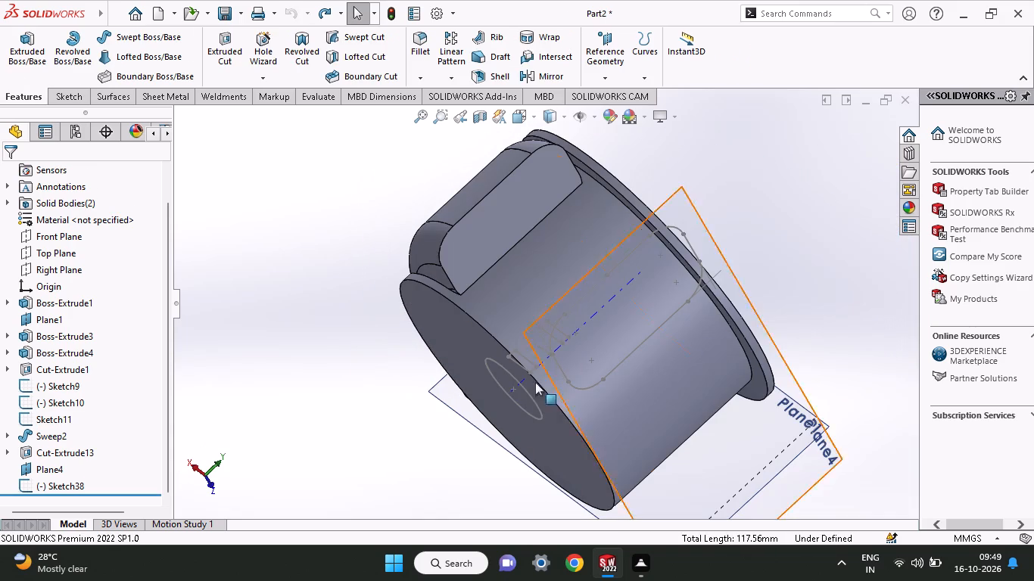
pyautogui.keyDown('ctrl'); pyautogui.click(611, 387); pyautogui.keyUp('ctrl')
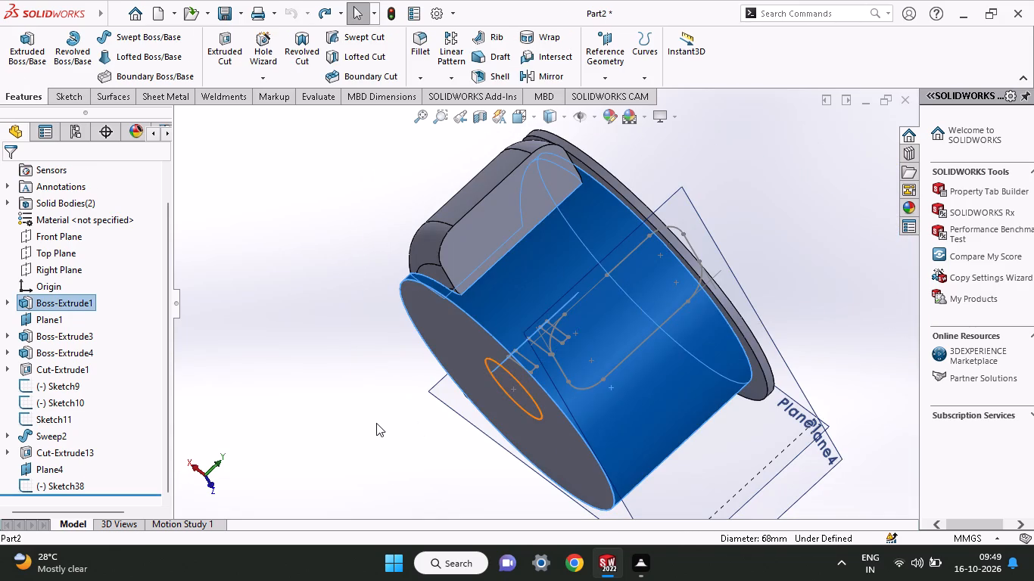
pyautogui.click(376, 423)
pyautogui.hotkey('ctrl', 'z')
# Delete the rounded profile sketch, Sketch38, on the offset plane.
pyautogui.keyDown('ctrl'); pyautogui.moveTo(376, 423); pyautogui.dragTo(414, 371, button='middle'); pyautogui.keyUp('ctrl')
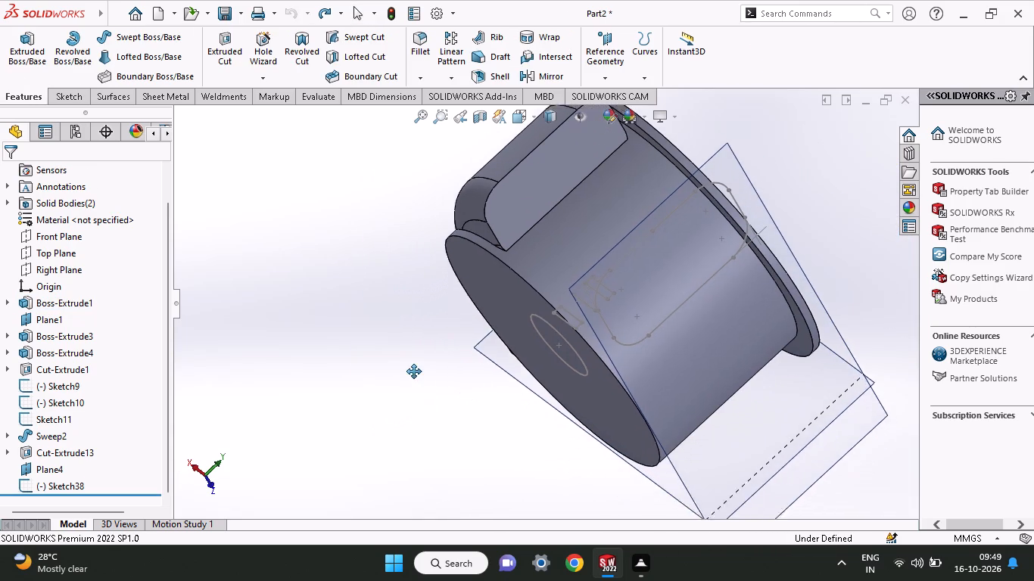
pyautogui.keyDown('ctrl'); pyautogui.moveTo(414, 371); pyautogui.dragTo(407, 369, button='middle'); pyautogui.keyUp('ctrl')
pyautogui.moveTo(818, 268); pyautogui.dragTo(757, 402, button='middle')
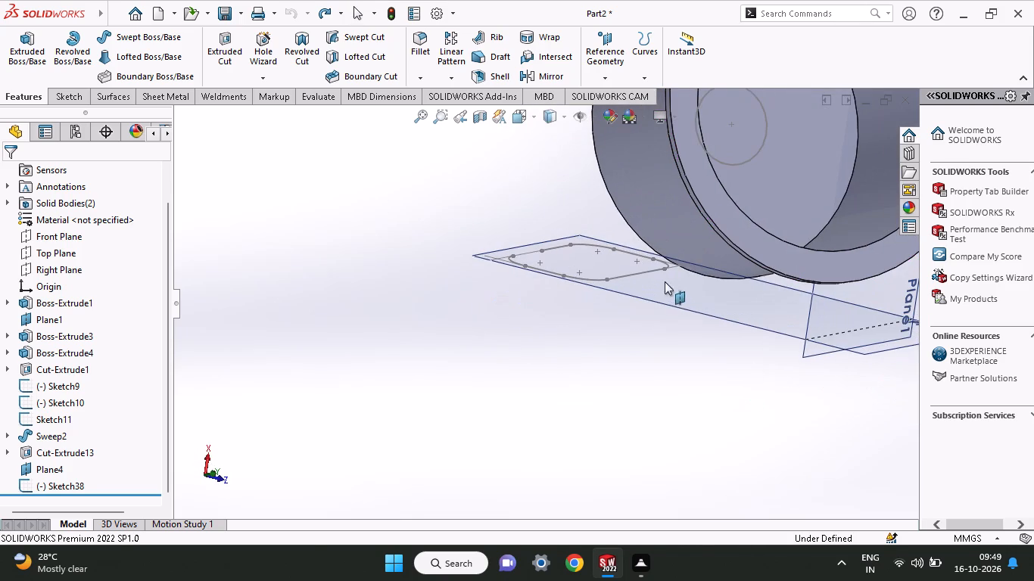
pyautogui.click(634, 275)
pyautogui.rightClick(634, 275)
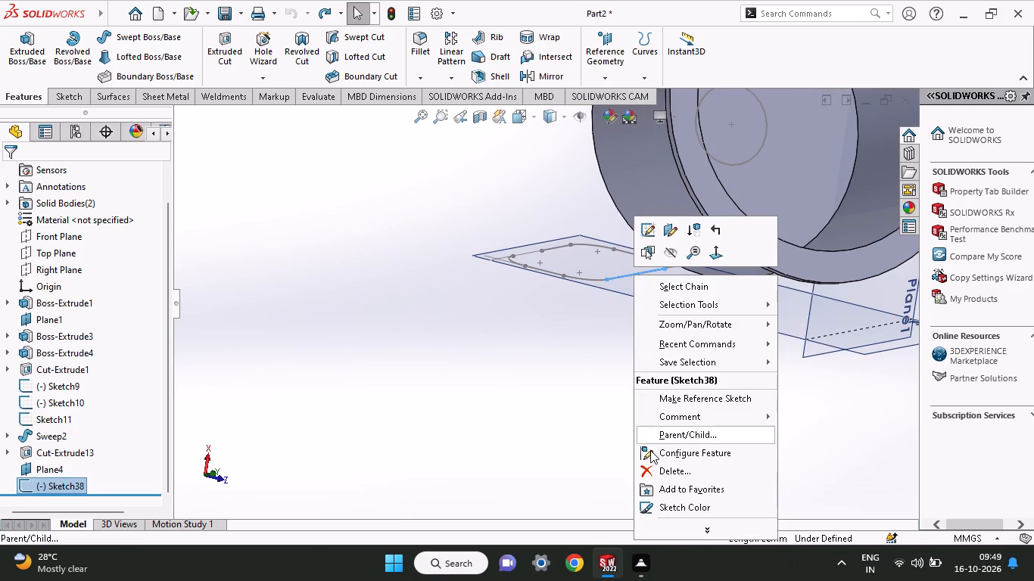
pyautogui.click(657, 481)
pyautogui.rightClick(621, 311)
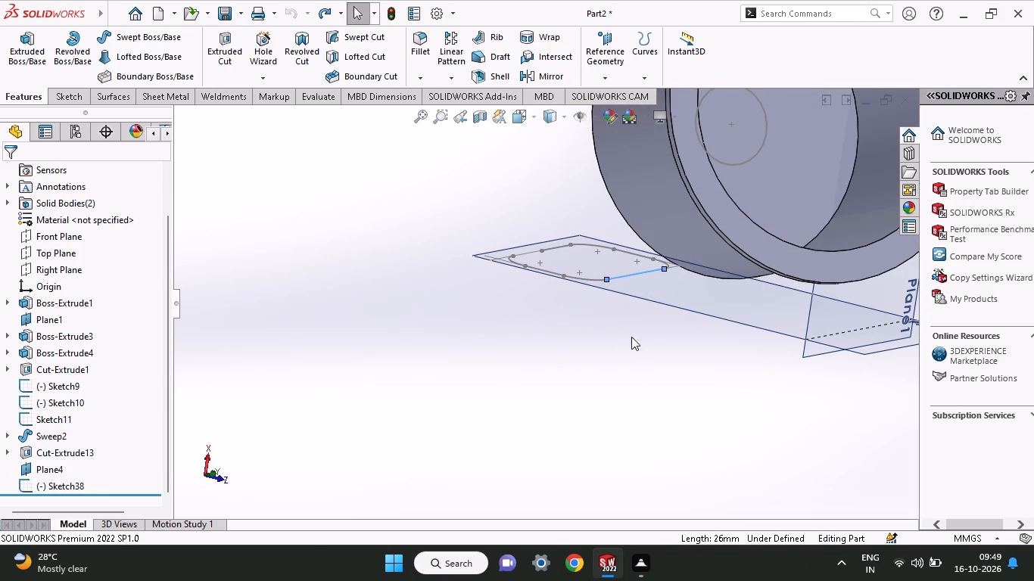
pyautogui.click(657, 488)
# Delete the offset plane, Plane4.
pyautogui.click(659, 286)
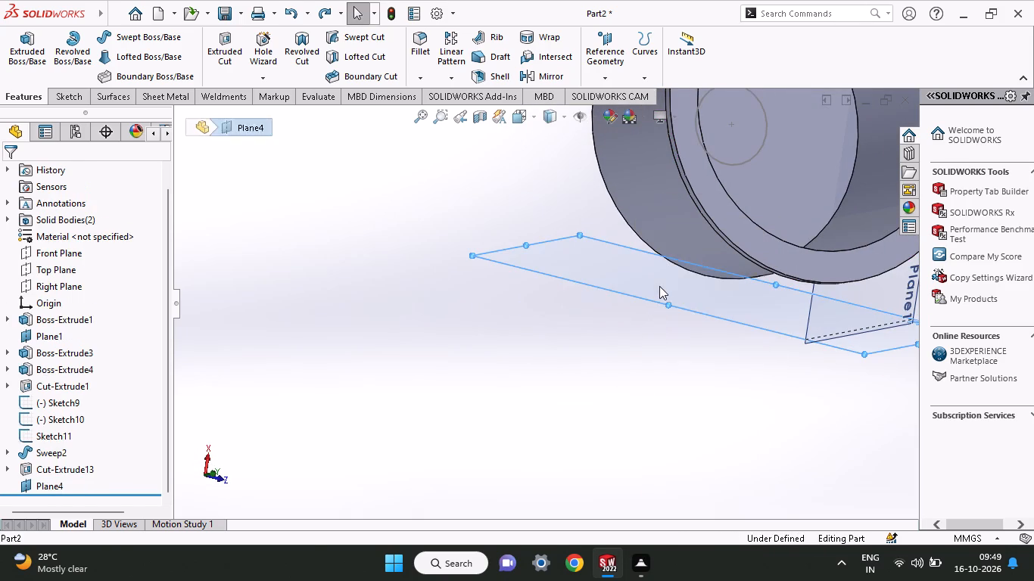
pyautogui.rightClick(659, 286)
pyautogui.click(690, 448)
# Delete Plane1 together with the mounting plate and sketches that depend on it.
pyautogui.moveTo(786, 388); pyautogui.dragTo(651, 458, button='middle')
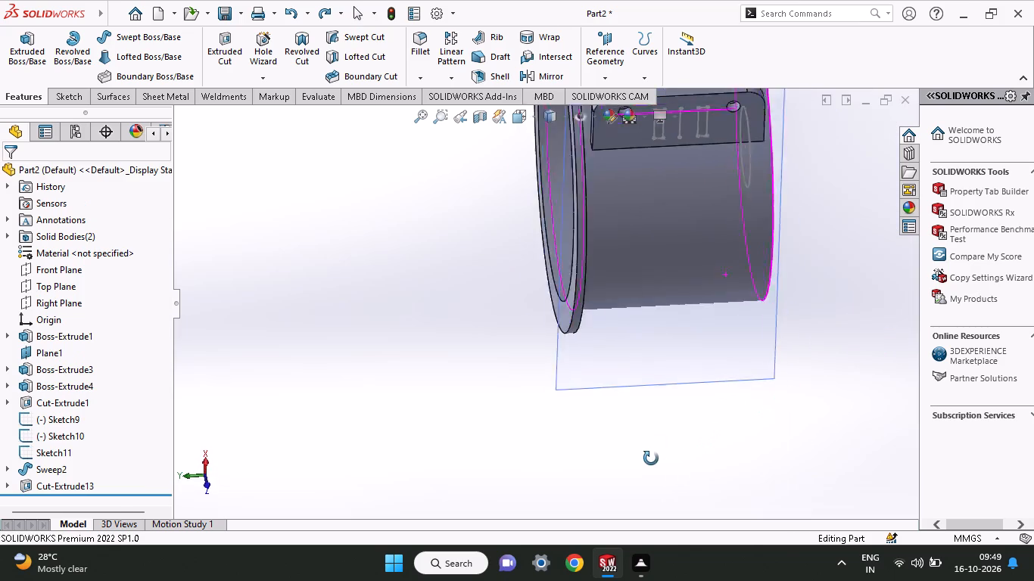
pyautogui.moveTo(651, 458); pyautogui.dragTo(618, 515, button='middle')
pyautogui.click(600, 373)
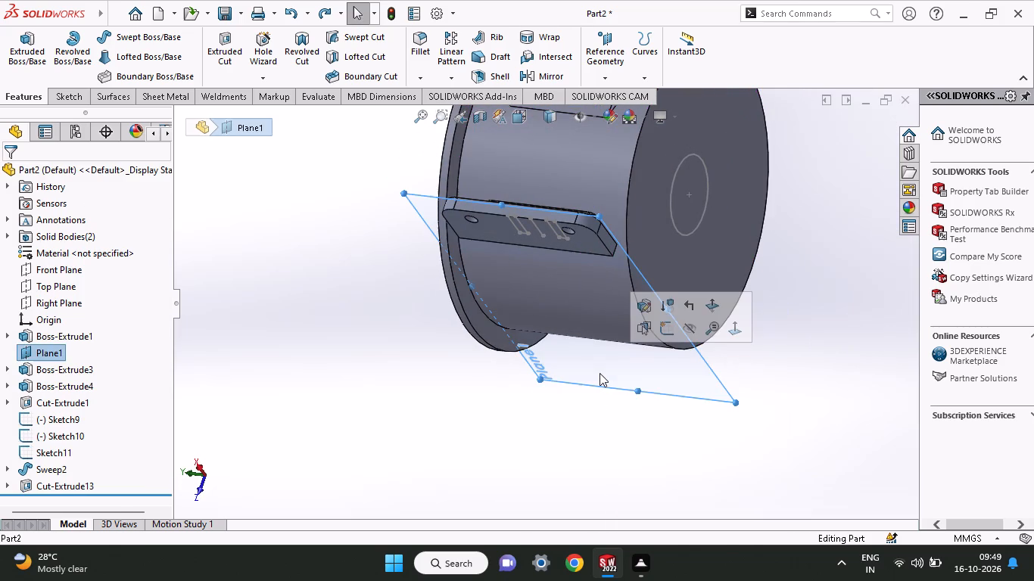
pyautogui.rightClick(600, 373)
pyautogui.click(640, 520)
# Examine the housing from several sides, including the flange opening, its interior and the swept scroll.
pyautogui.moveTo(584, 392); pyautogui.dragTo(699, 320, button='middle')
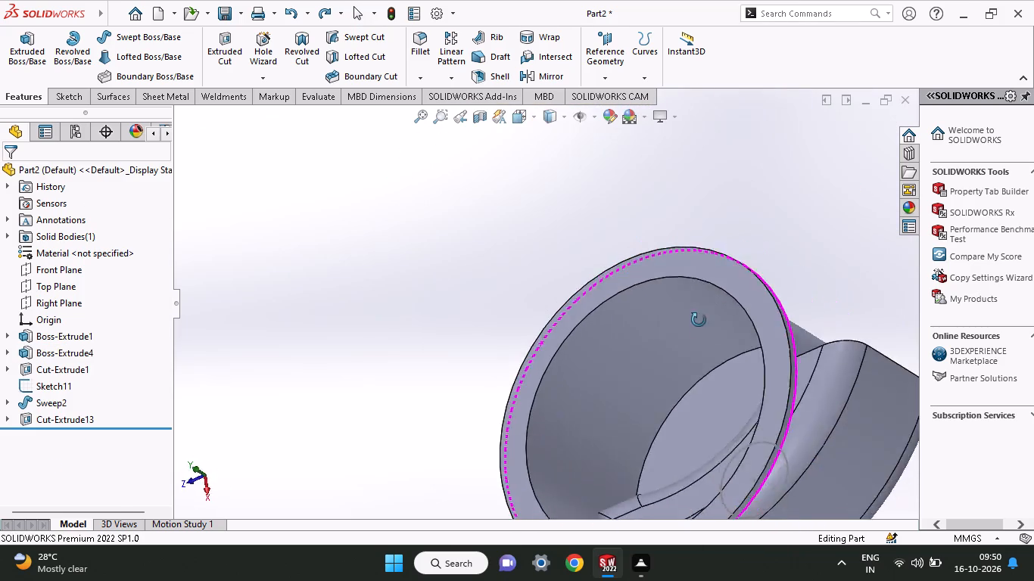
pyautogui.moveTo(699, 320); pyautogui.dragTo(687, 334, button='middle')
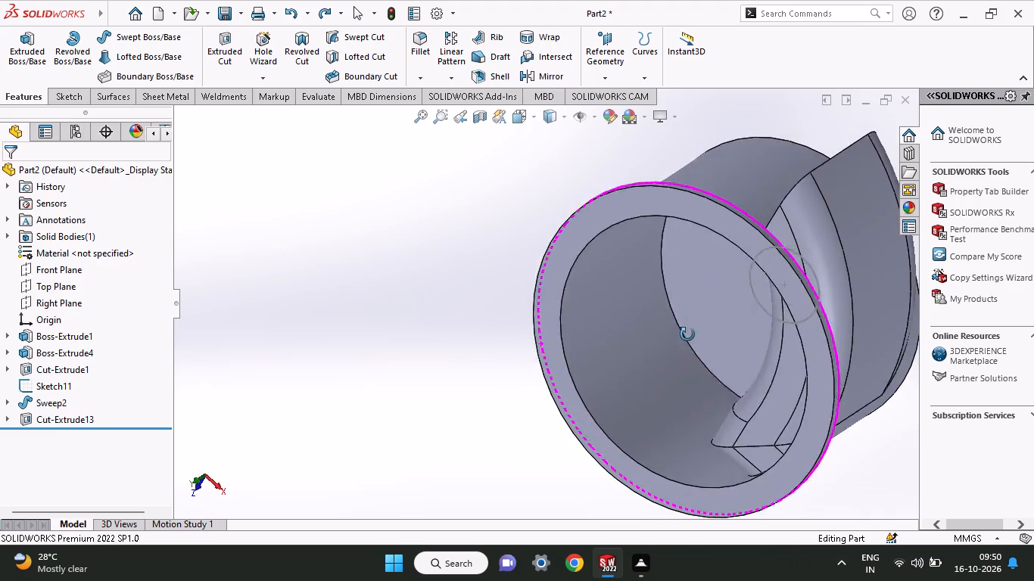
pyautogui.moveTo(687, 334); pyautogui.dragTo(722, 436, button='middle')
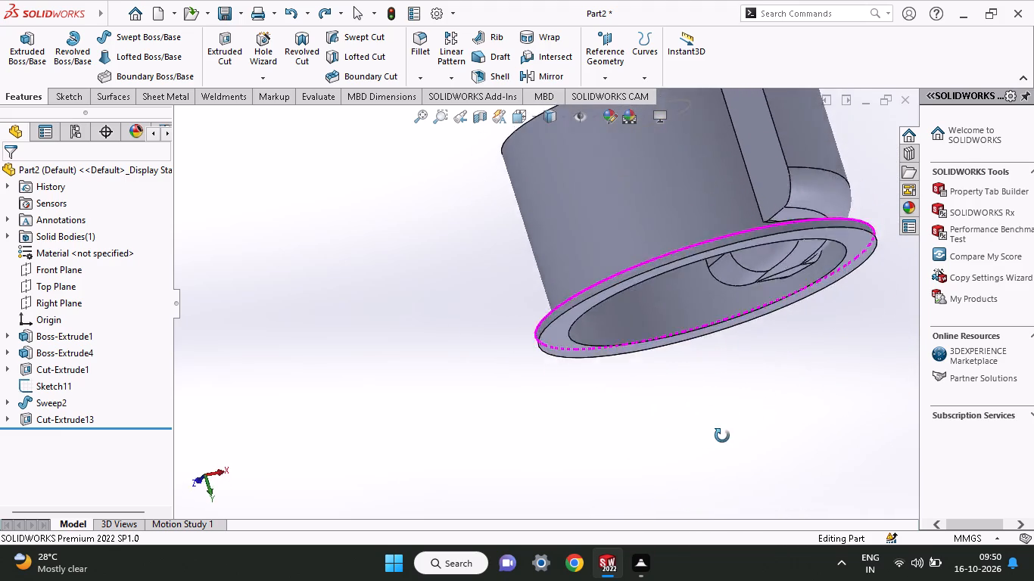
pyautogui.moveTo(722, 436); pyautogui.dragTo(722, 473, button='middle')
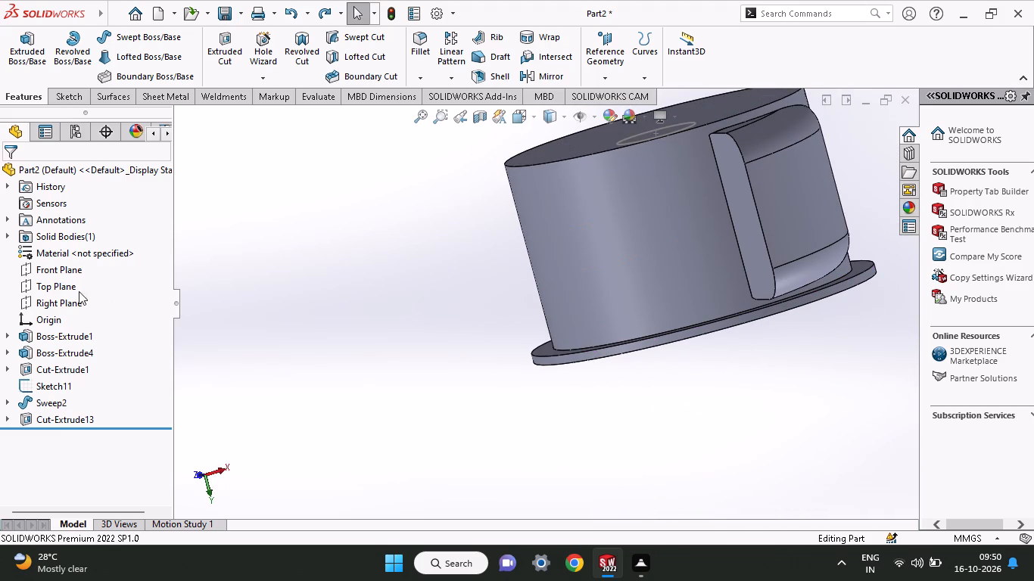
pyautogui.moveTo(618, 284); pyautogui.dragTo(597, 204, button='middle')
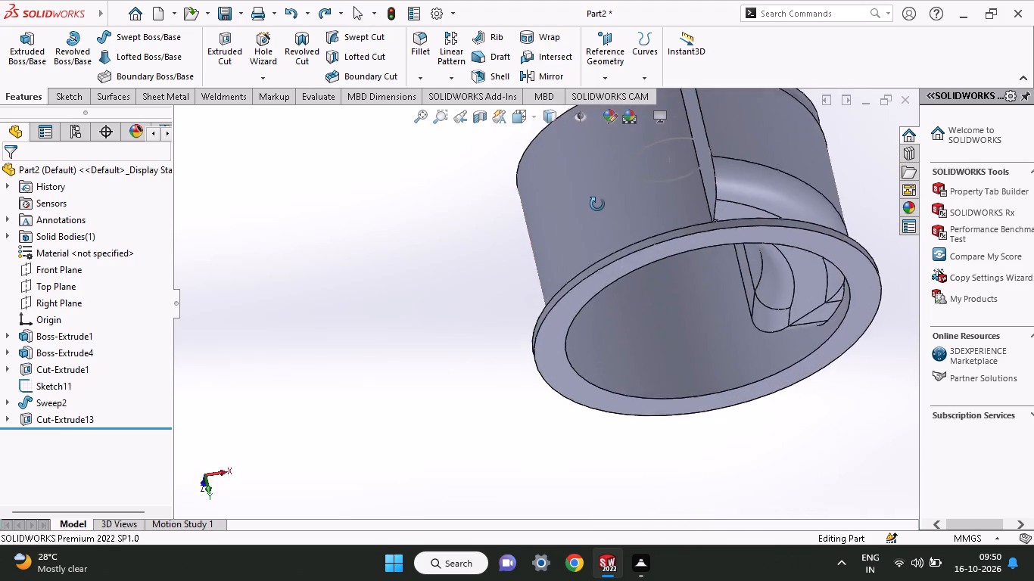
pyautogui.moveTo(597, 204); pyautogui.dragTo(559, 160, button='middle')
pyautogui.keyDown('ctrl'); pyautogui.scroll(3, 578, 200); pyautogui.keyUp('ctrl')
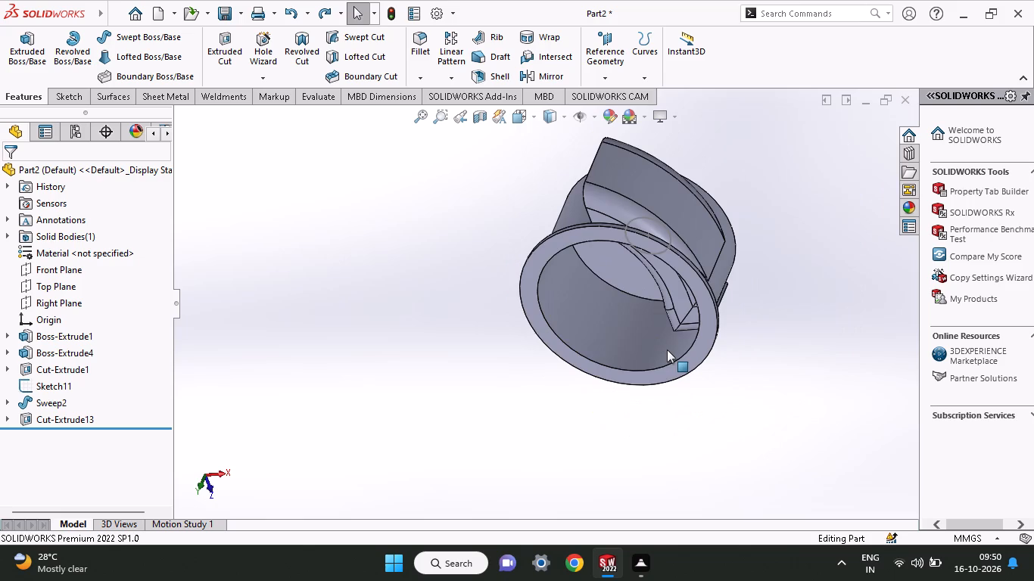
pyautogui.moveTo(667, 350); pyautogui.dragTo(699, 259, button='middle')
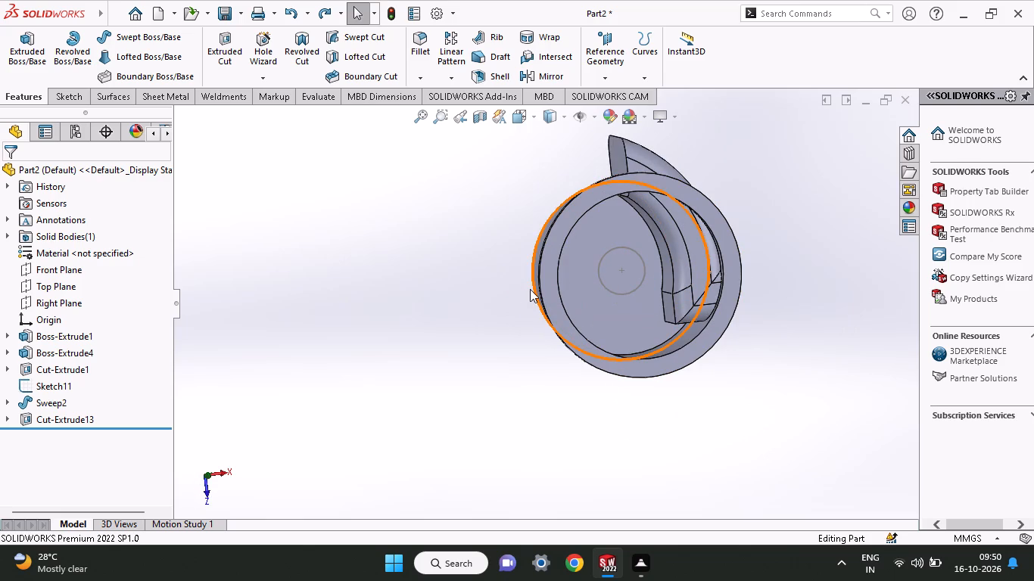
# On the Top Plane, sketch a circle of about 57 mm radius, centred about 13.6 mm from the origin along negative X.
pyautogui.click(65, 288)
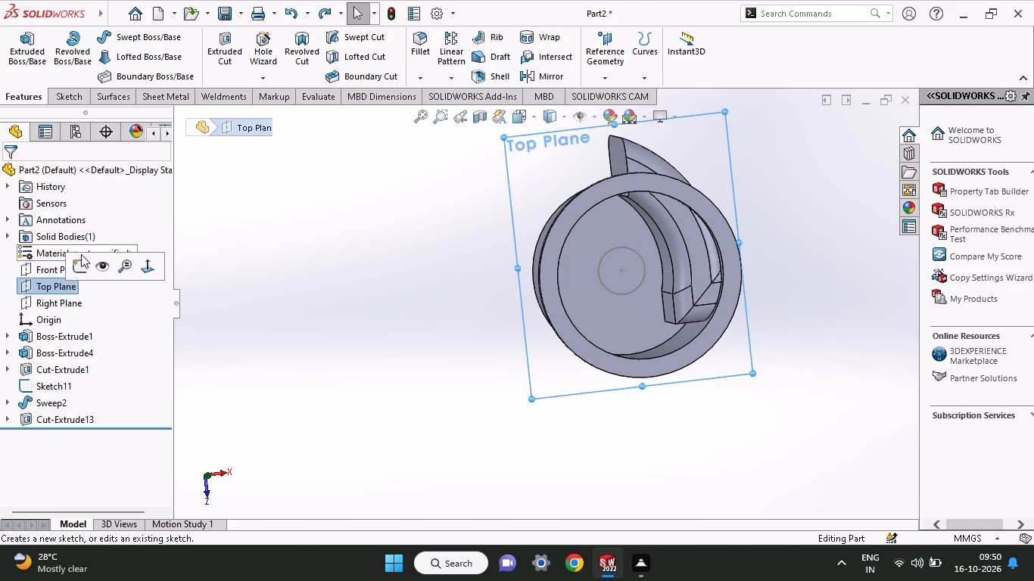
pyautogui.click(79, 265)
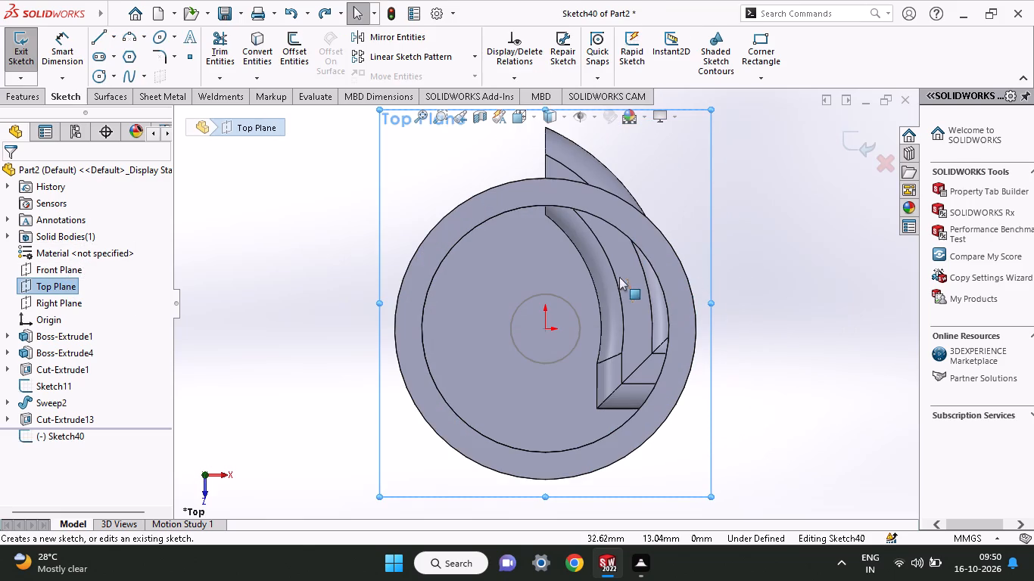
pyautogui.click(138, 42)
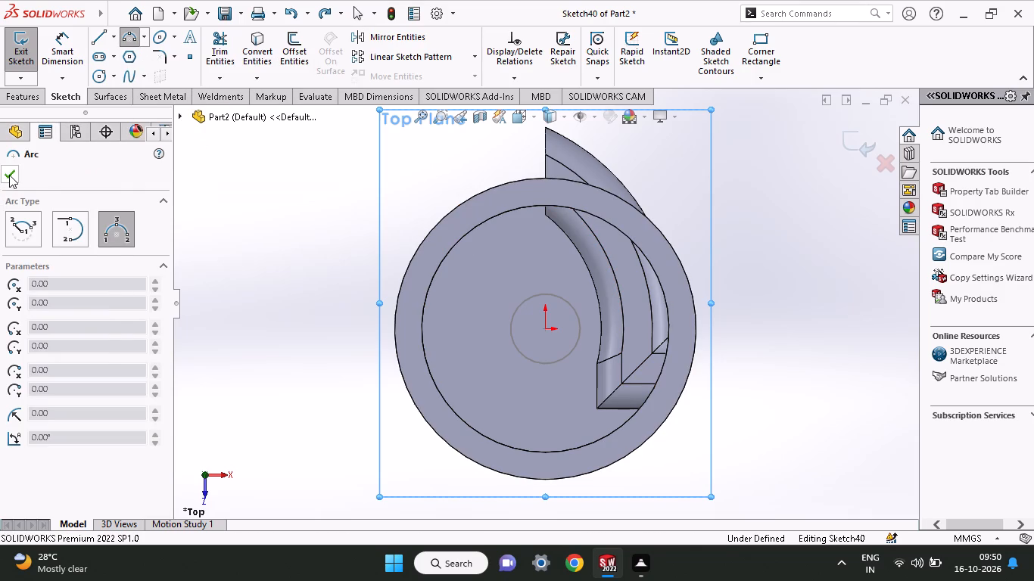
pyautogui.click(9, 175)
pyautogui.click(99, 76)
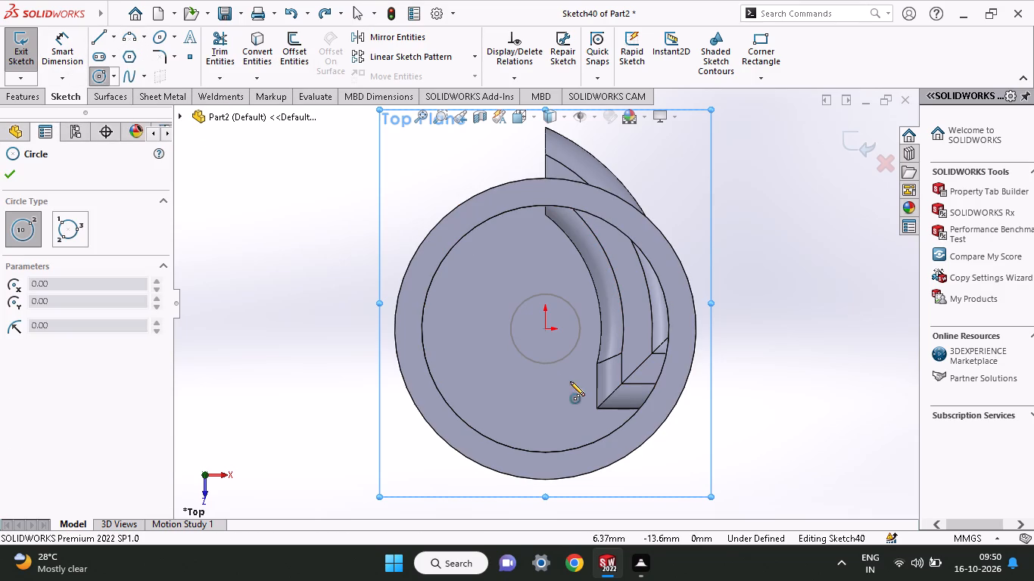
pyautogui.click(493, 327)
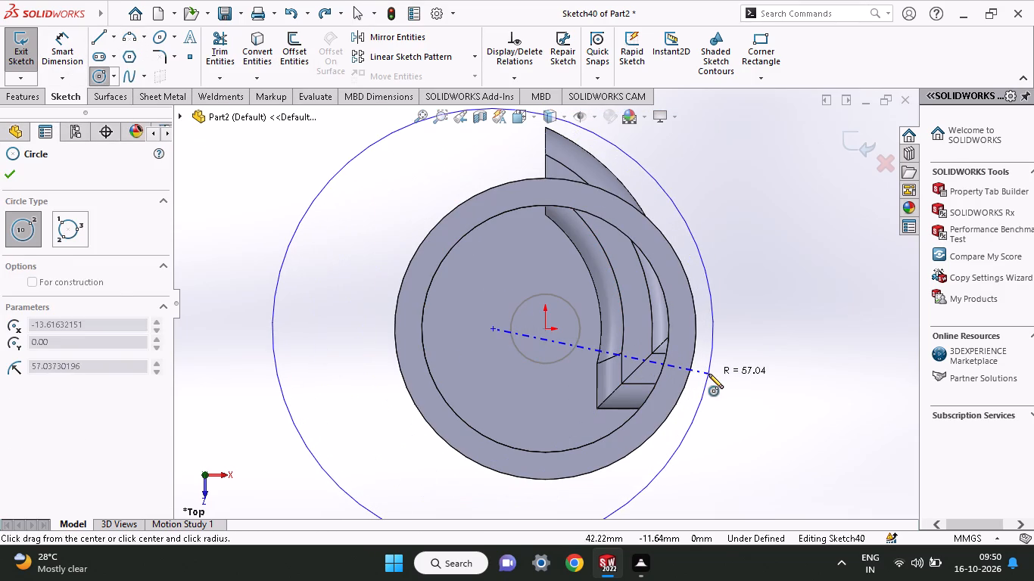
pyautogui.click(709, 374)
# Dimension the large offset circle with a diameter of 57+57, giving 114 mm.
pyautogui.click(53, 64)
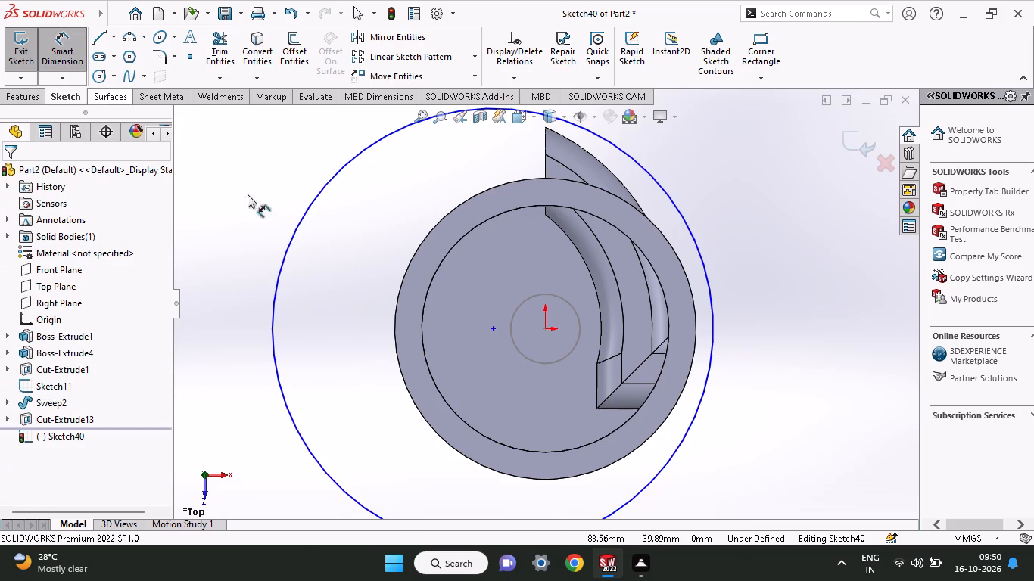
pyautogui.click(293, 231)
pyautogui.click(258, 224)
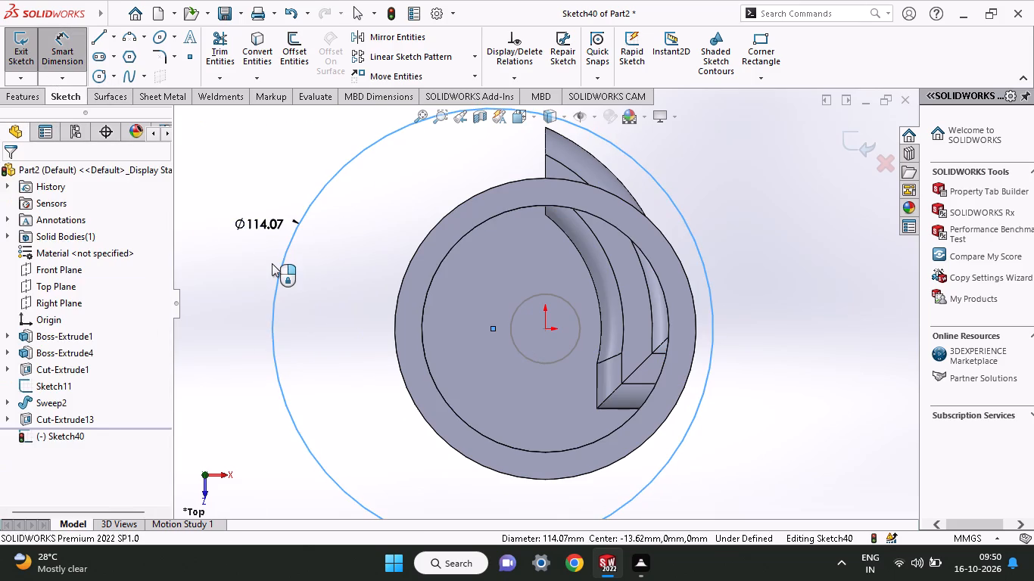
pyautogui.write('57')
pyautogui.hotkey('shift', '+')
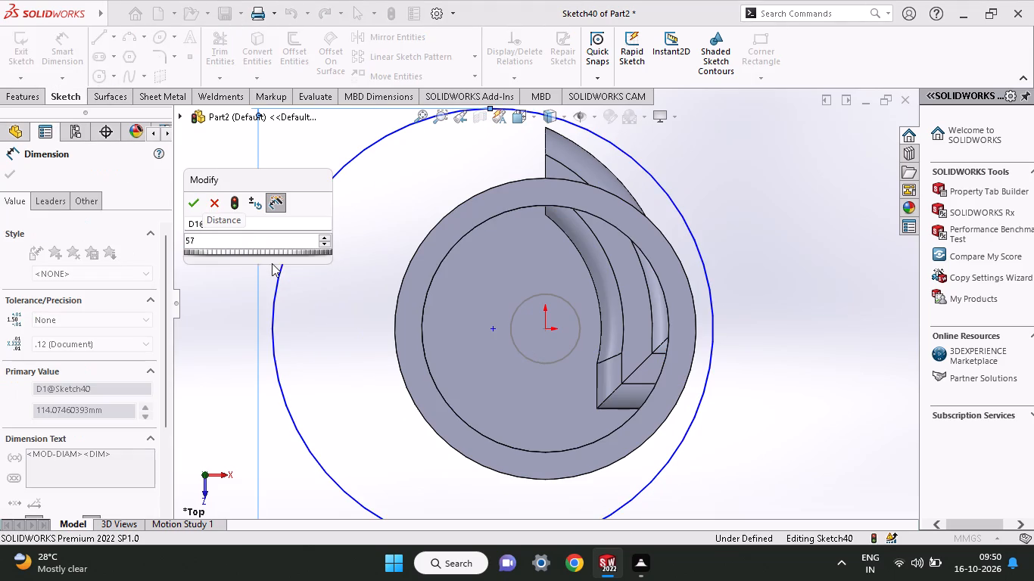
pyautogui.write('57')
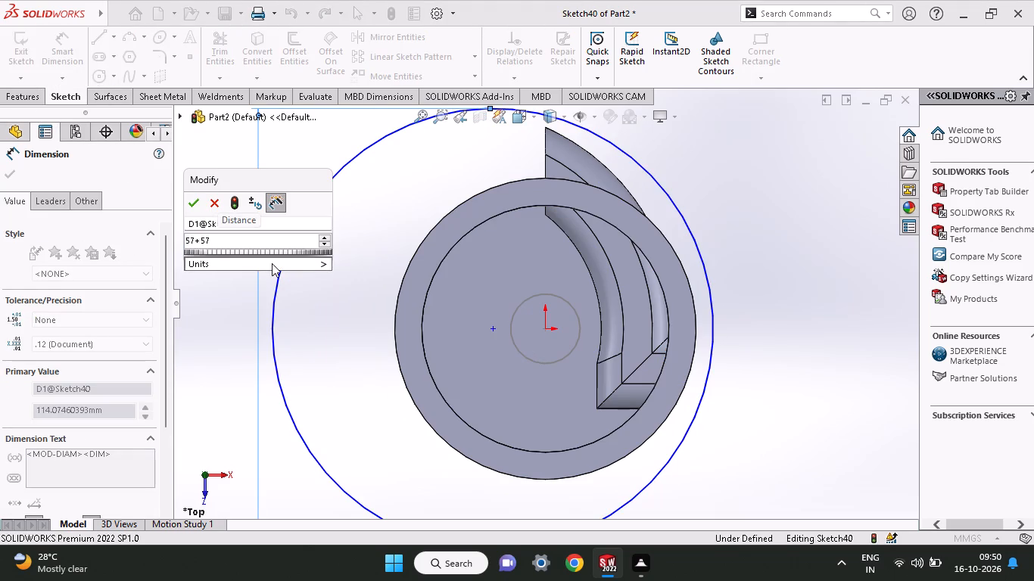
pyautogui.press('Return')
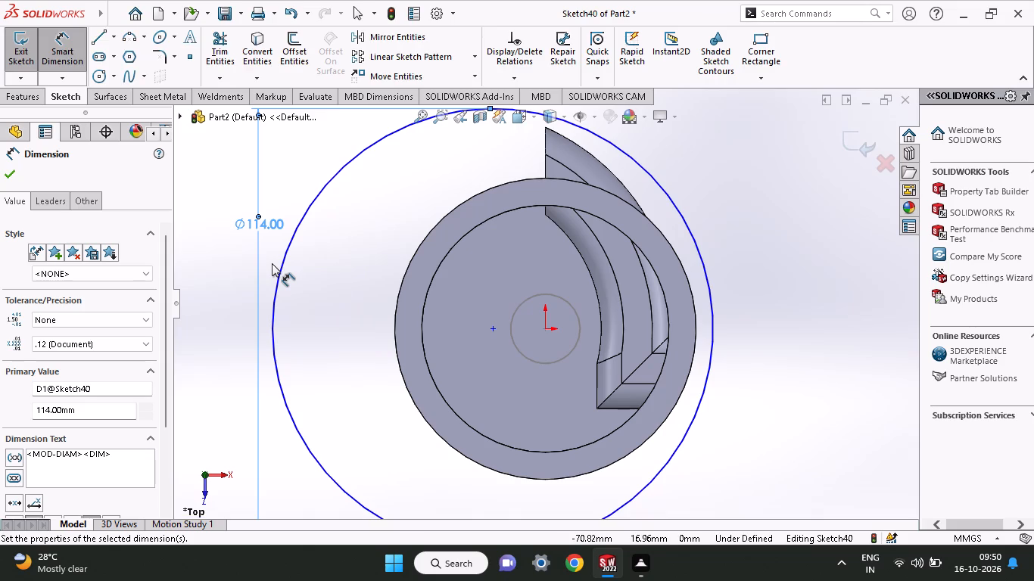
pyautogui.click(5, 181)
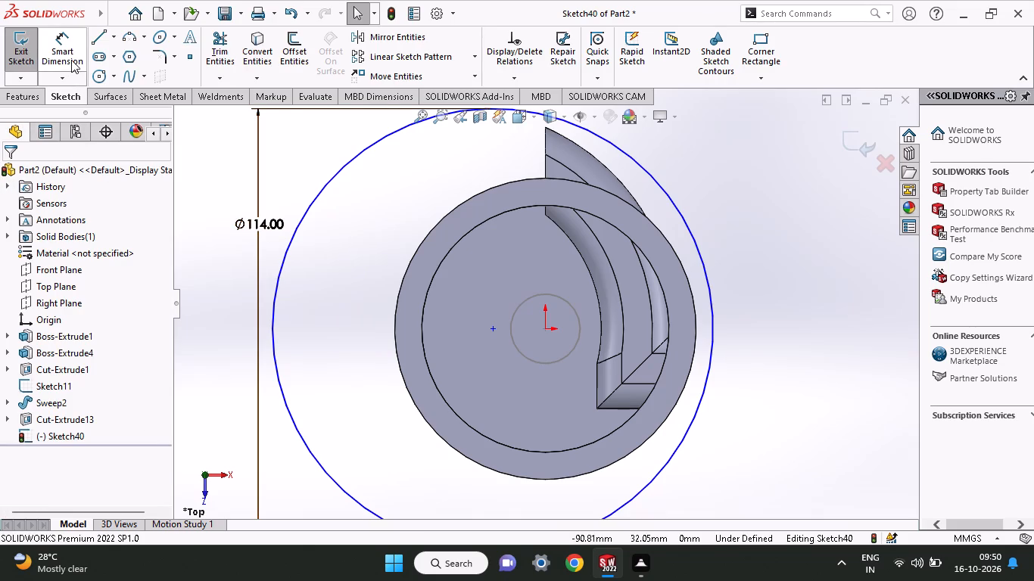
# Sketch a second circle centred on the origin, sized between the flange's inner and outer edges.
pyautogui.click(95, 77)
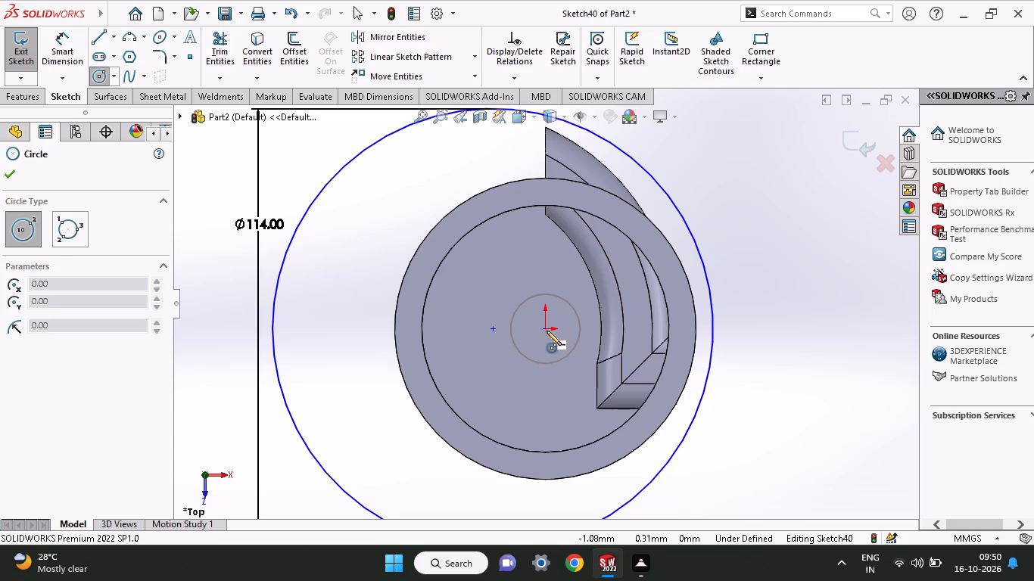
pyautogui.click(547, 331)
pyautogui.click(677, 359)
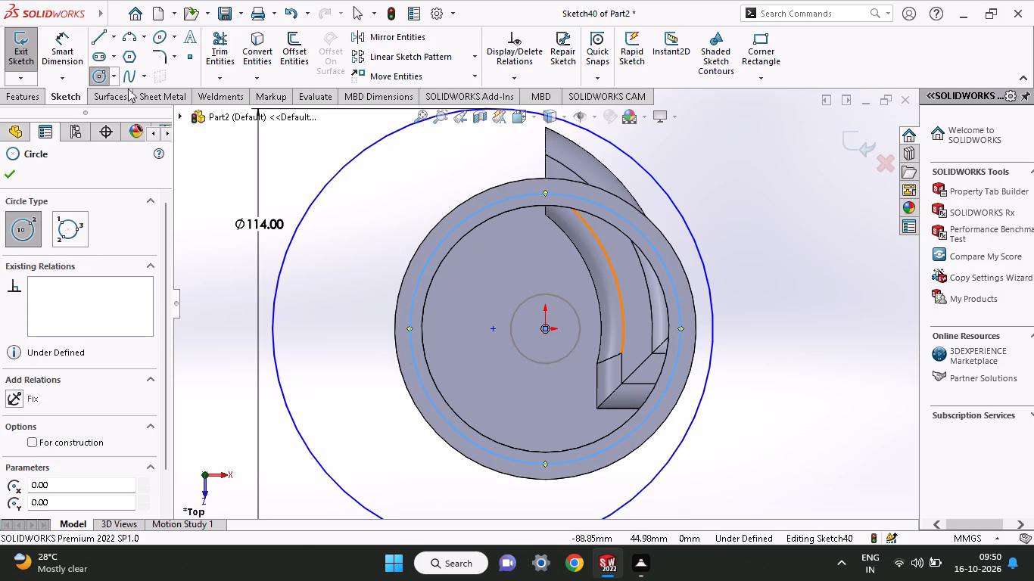
# Dimension the circle centred on the origin with a diameter of 68 mm.
pyautogui.click(61, 52)
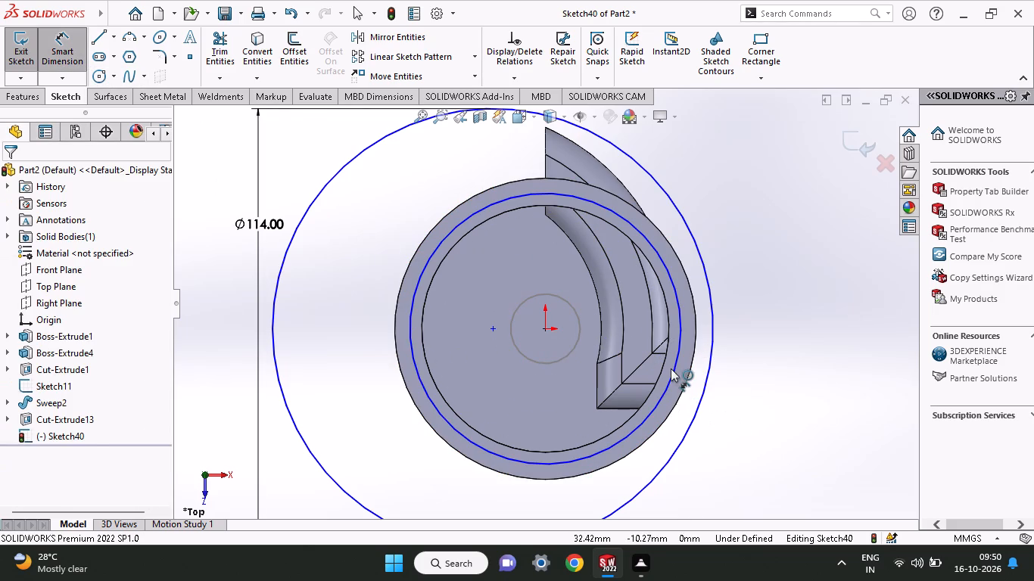
pyautogui.click(671, 368)
pyautogui.click(750, 328)
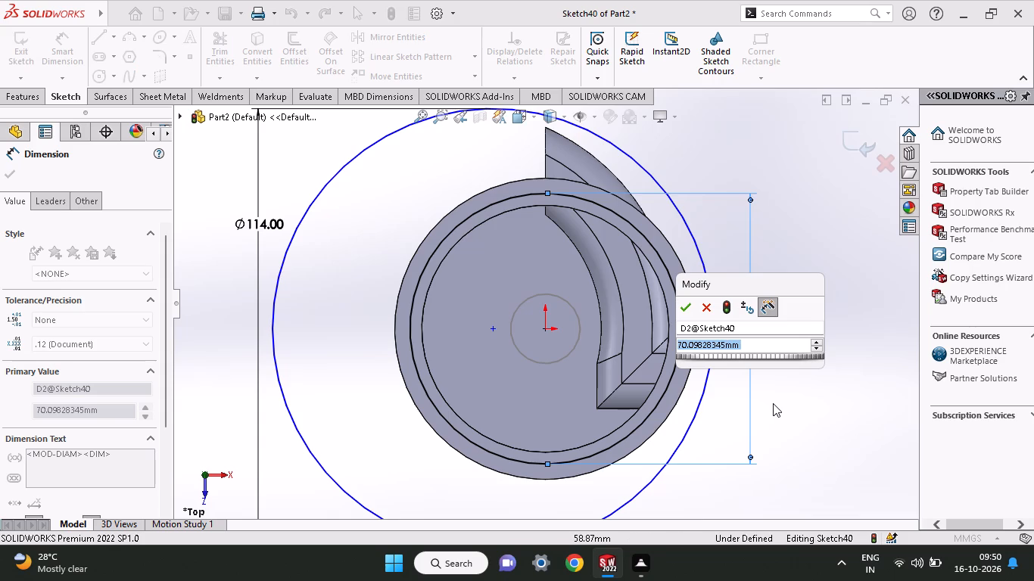
pyautogui.write('68')
pyautogui.press('Return')
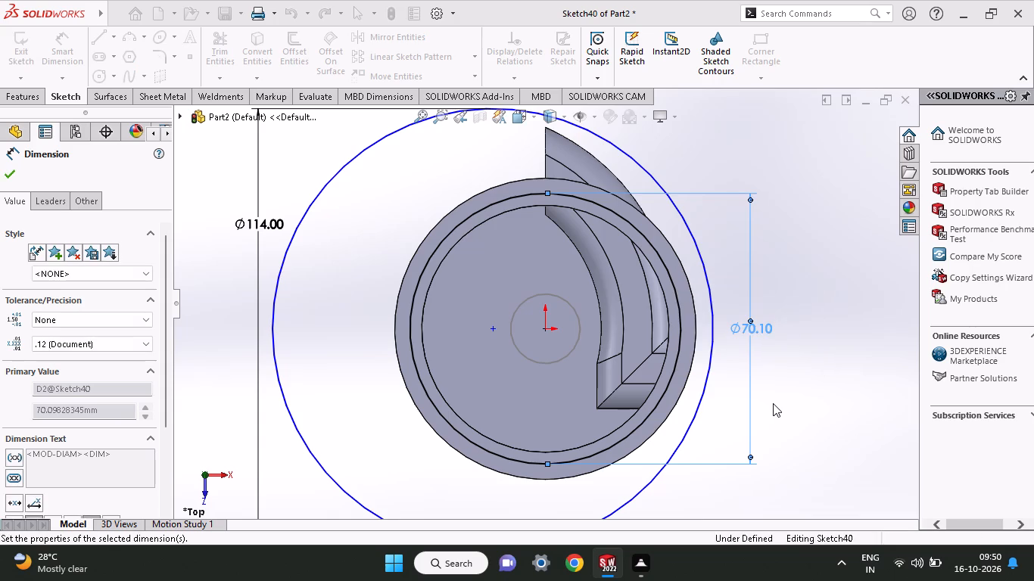
pyautogui.click(12, 176)
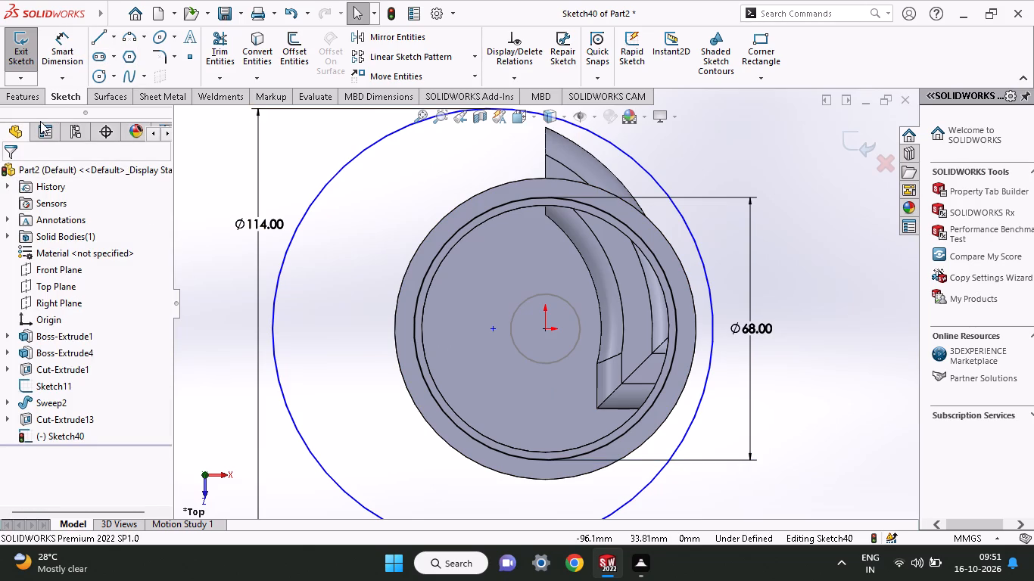
# Add a tangent relation between the 114 mm circle and the 68 mm circle.
pyautogui.keyDown('shift'); pyautogui.click(705, 280); pyautogui.keyUp('shift')
pyautogui.keyDown('shift'); pyautogui.click(670, 293); pyautogui.keyUp('shift')
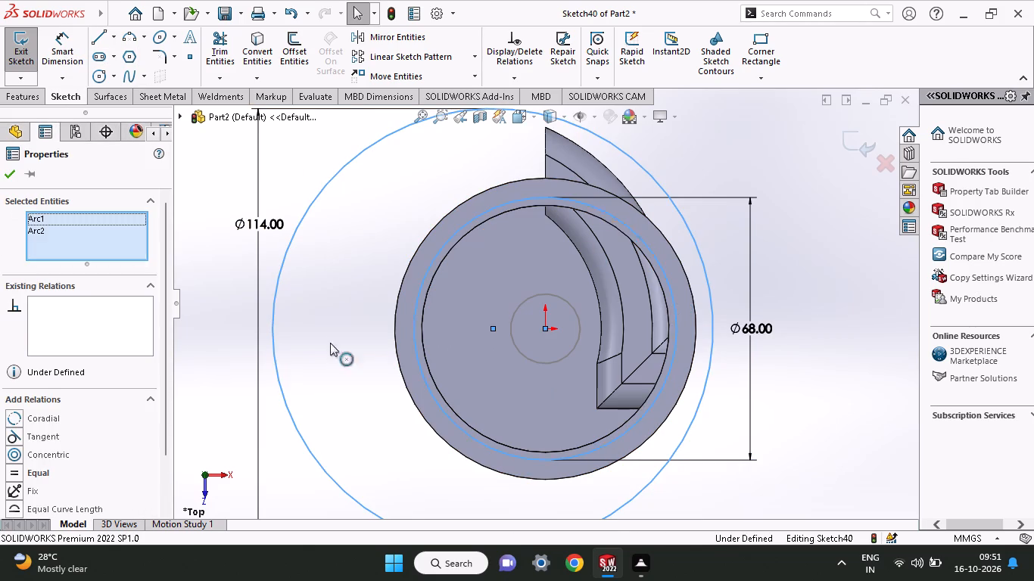
pyautogui.click(26, 437)
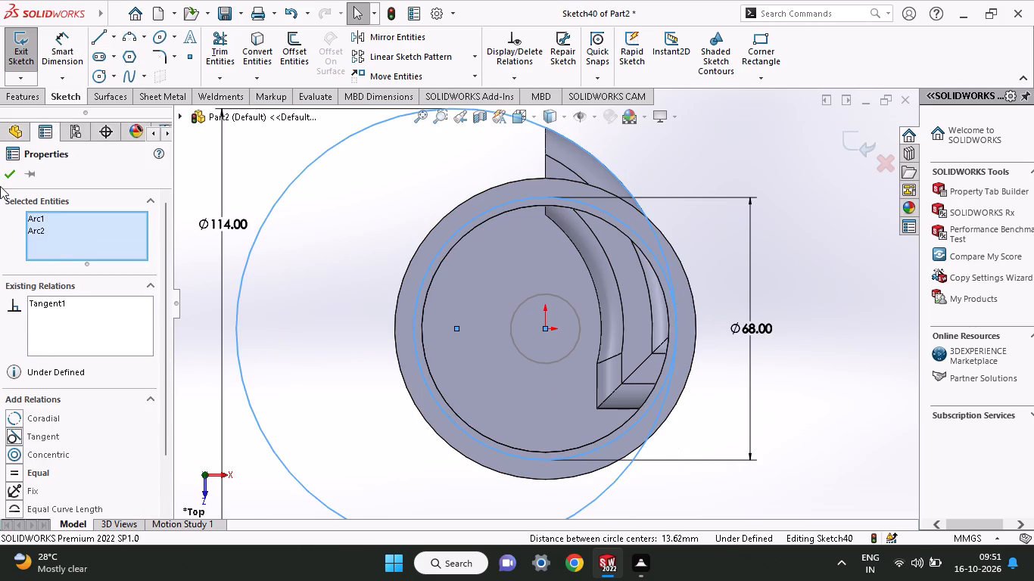
pyautogui.click(5, 180)
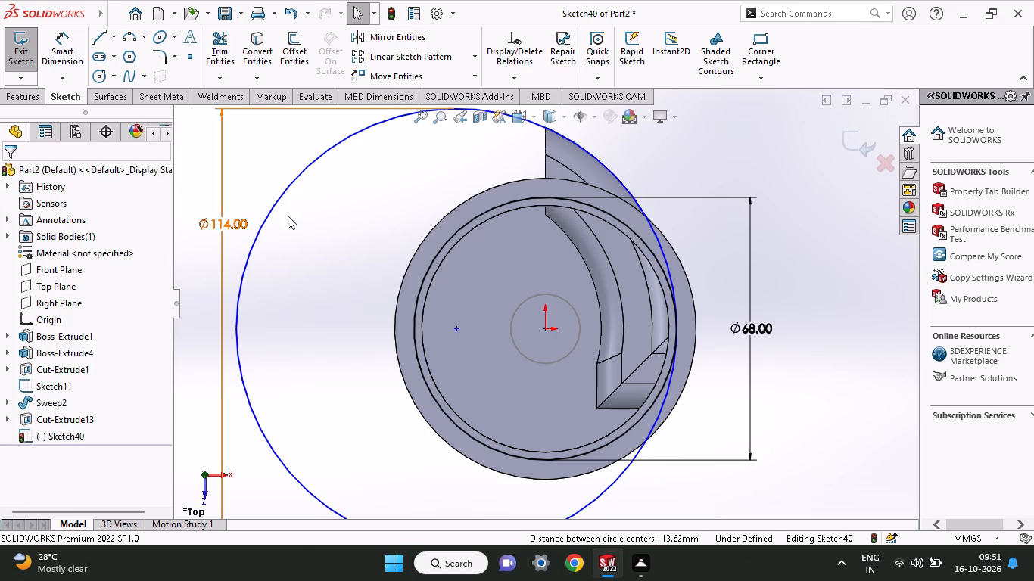
# Sketch a corner rectangle from the origin toward positive X and negative Z, with its opposite corner outside the 114 mm circle.
pyautogui.keyDown('ctrl'); pyautogui.scroll(2, 288, 216); pyautogui.keyUp('ctrl')
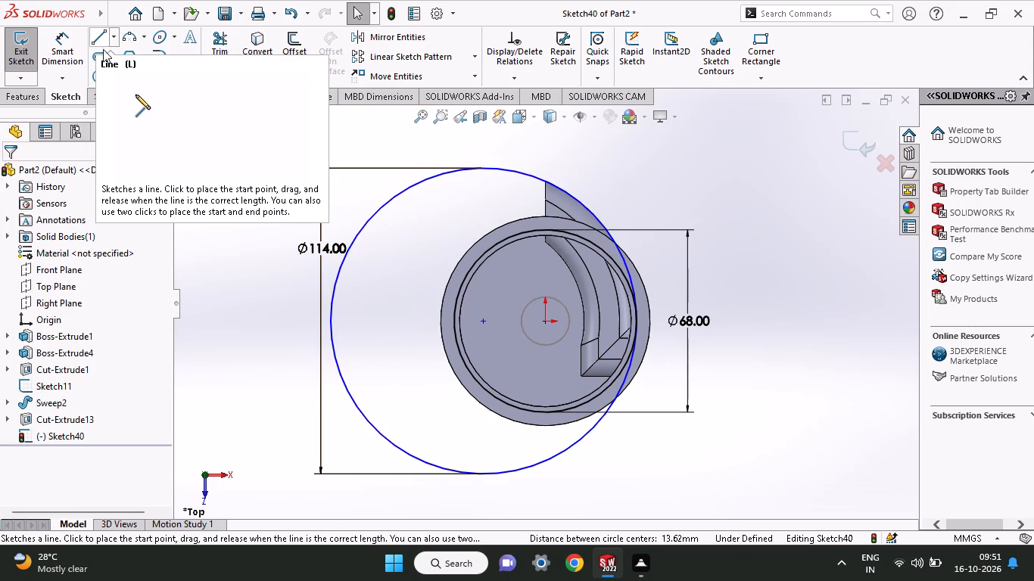
pyautogui.click(751, 54)
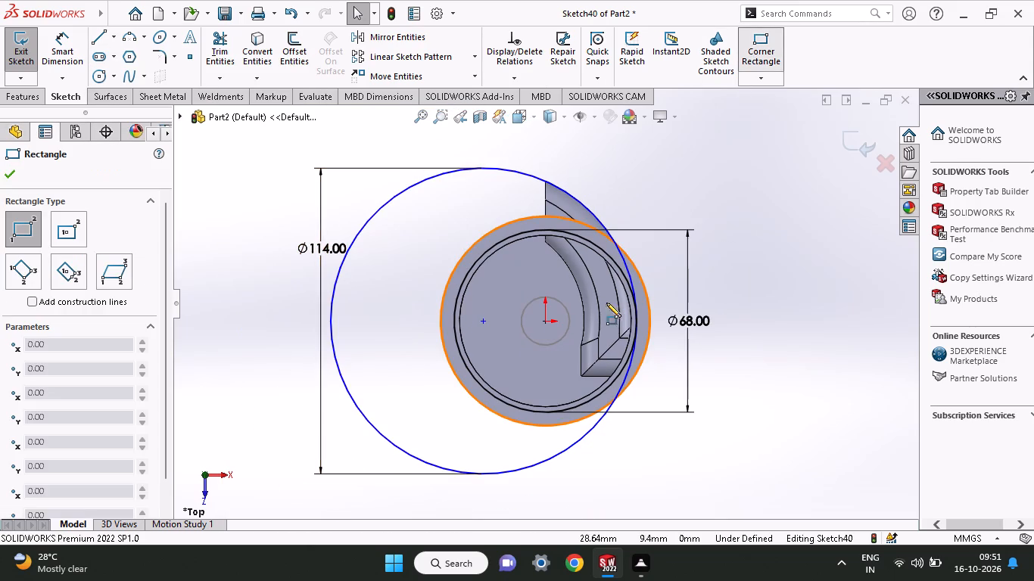
pyautogui.click(549, 322)
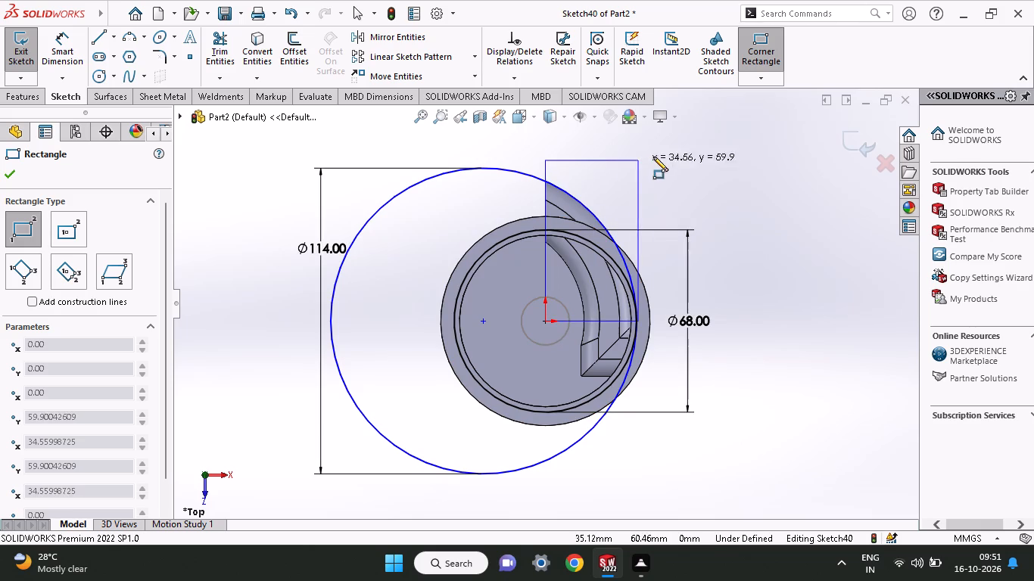
pyautogui.click(655, 157)
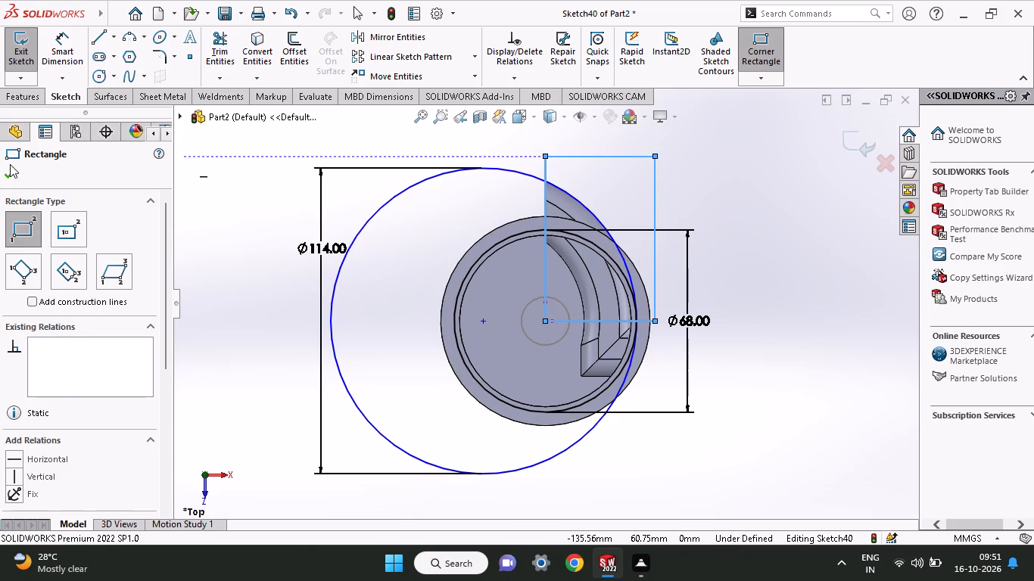
pyautogui.click(8, 166)
# Trim the 114 mm circle to the arc between the rectangle's two origin sides, and trim away the rectangle outside that arc.
pyautogui.click(219, 42)
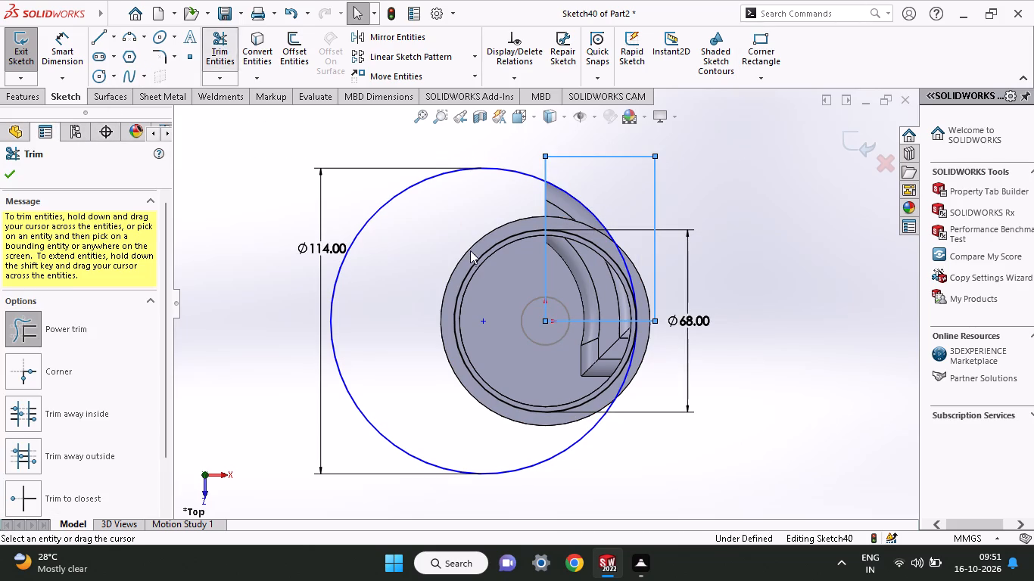
pyautogui.moveTo(438, 206); pyautogui.dragTo(482, 138)
pyautogui.moveTo(567, 166); pyautogui.dragTo(541, 173)
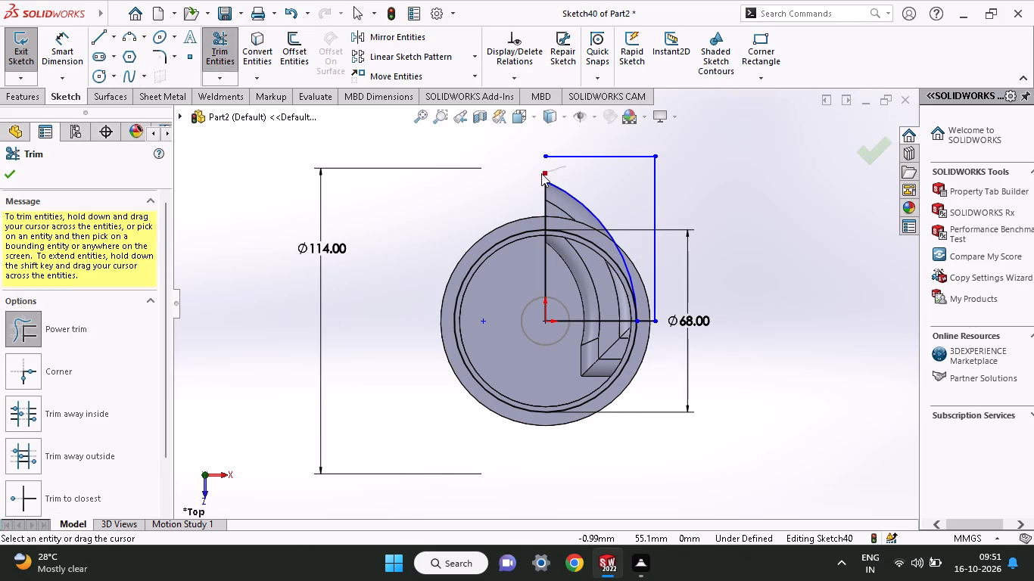
pyautogui.moveTo(541, 173); pyautogui.dragTo(503, 179)
pyautogui.moveTo(584, 177); pyautogui.dragTo(587, 138)
pyautogui.moveTo(614, 181); pyautogui.dragTo(672, 194)
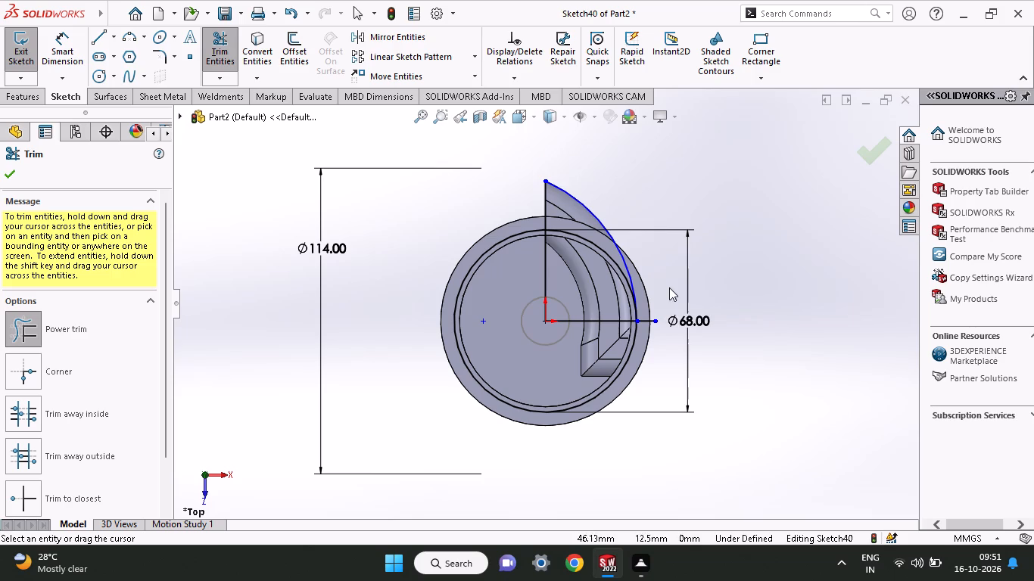
pyautogui.moveTo(651, 297); pyautogui.dragTo(647, 373)
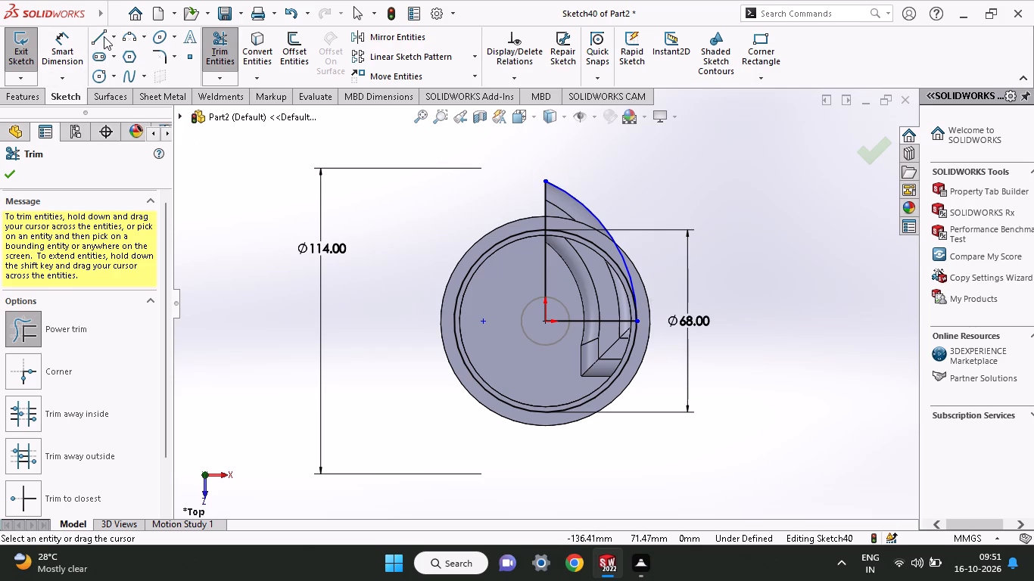
# Sketch a horizontal line about 34 mm long from the arc's far end above the origin toward negative X.
pyautogui.click(104, 36)
pyautogui.click(545, 182)
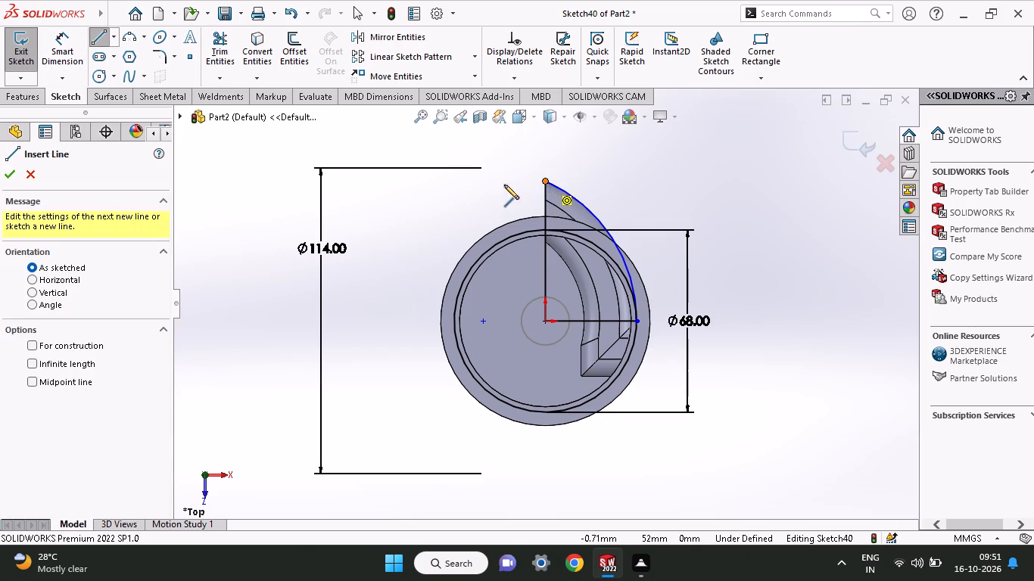
pyautogui.click(453, 177)
pyautogui.rightClick(497, 146)
pyautogui.click(525, 158)
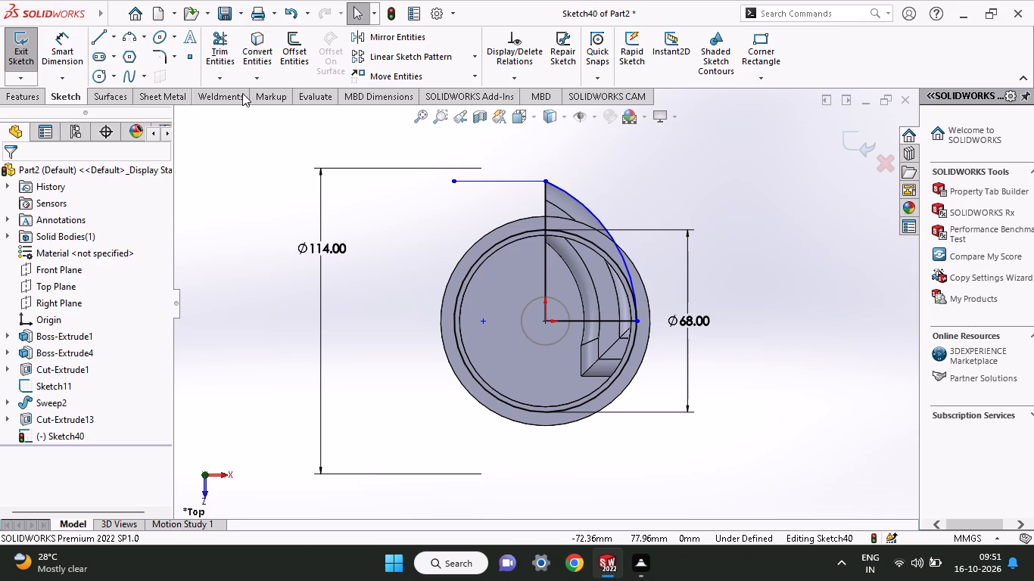
pyautogui.click(543, 181)
pyautogui.click(615, 195)
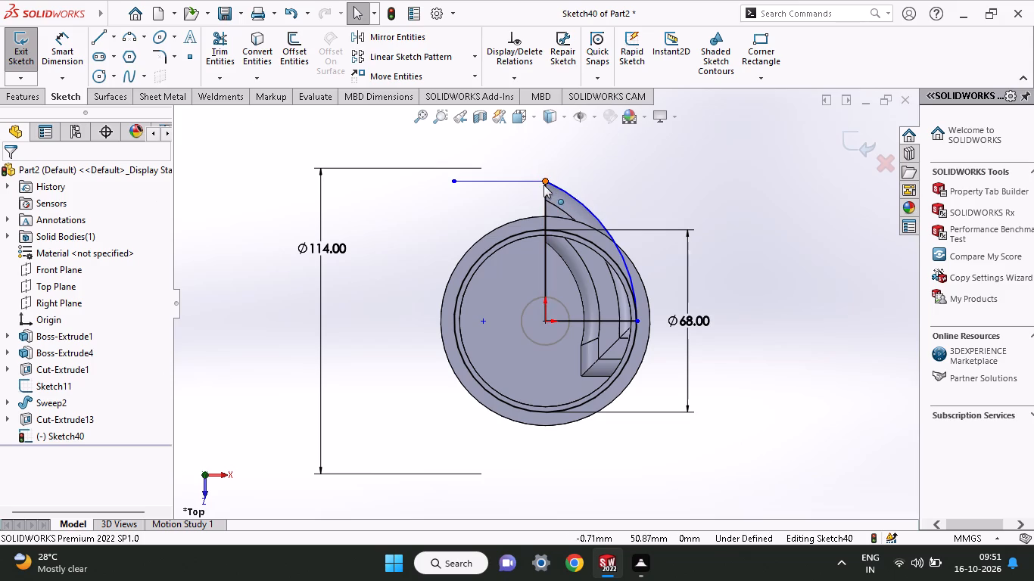
pyautogui.click(543, 185)
pyautogui.click(637, 171)
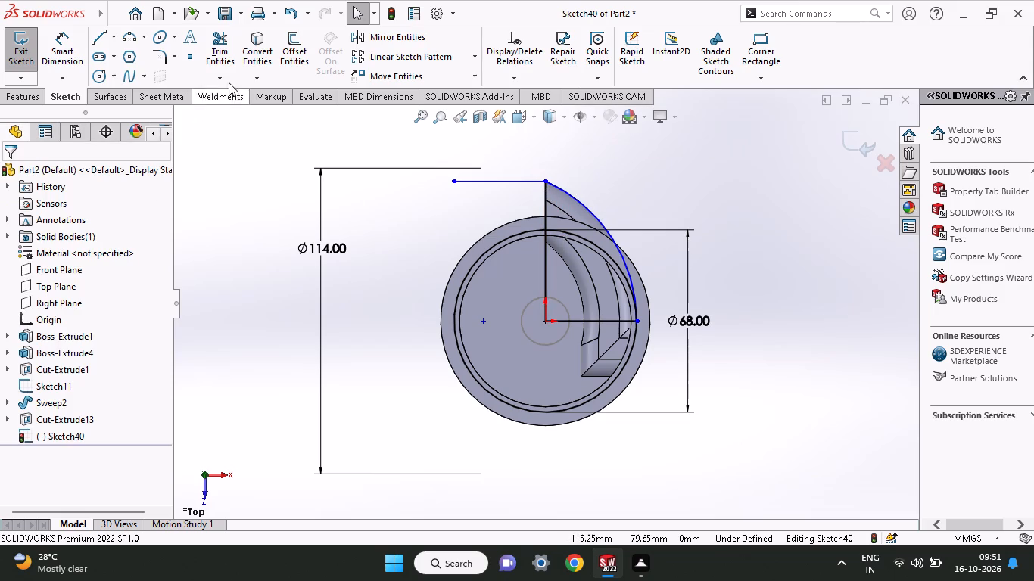
# Trim away the vertical line between the origin and the arc's end.
pyautogui.click(220, 32)
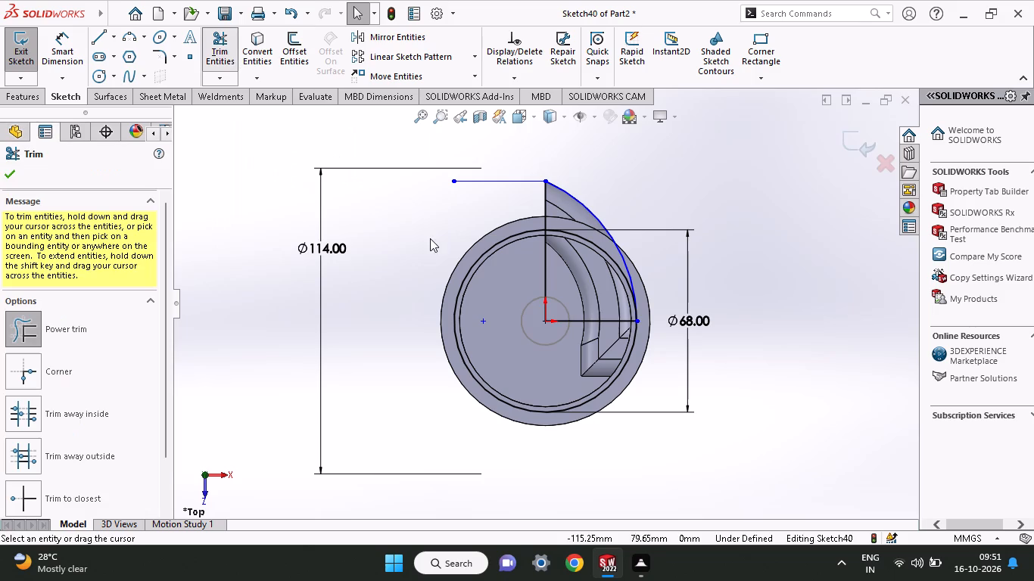
pyautogui.moveTo(583, 272); pyautogui.dragTo(519, 268)
pyautogui.moveTo(559, 217); pyautogui.dragTo(519, 211)
pyautogui.rightClick(642, 170)
pyautogui.click(587, 193)
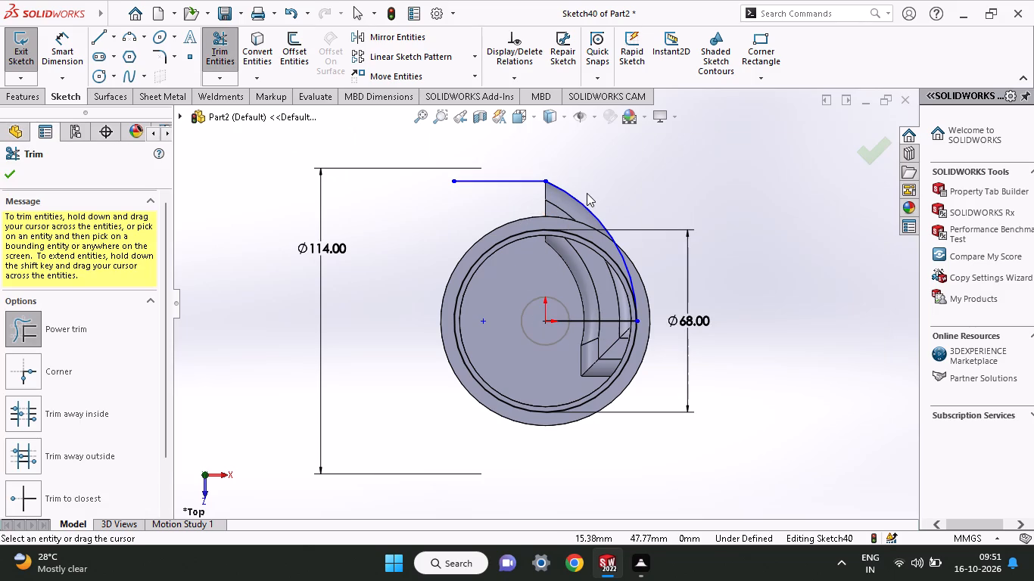
pyautogui.click(8, 172)
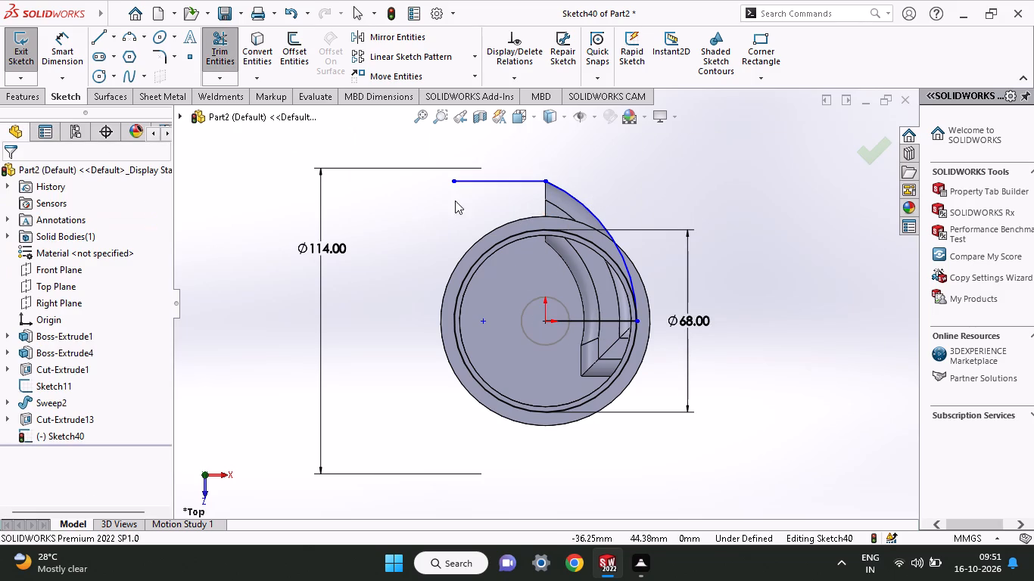
# Make the horizontal line tangent to the arc at their shared endpoint.
pyautogui.click(547, 185)
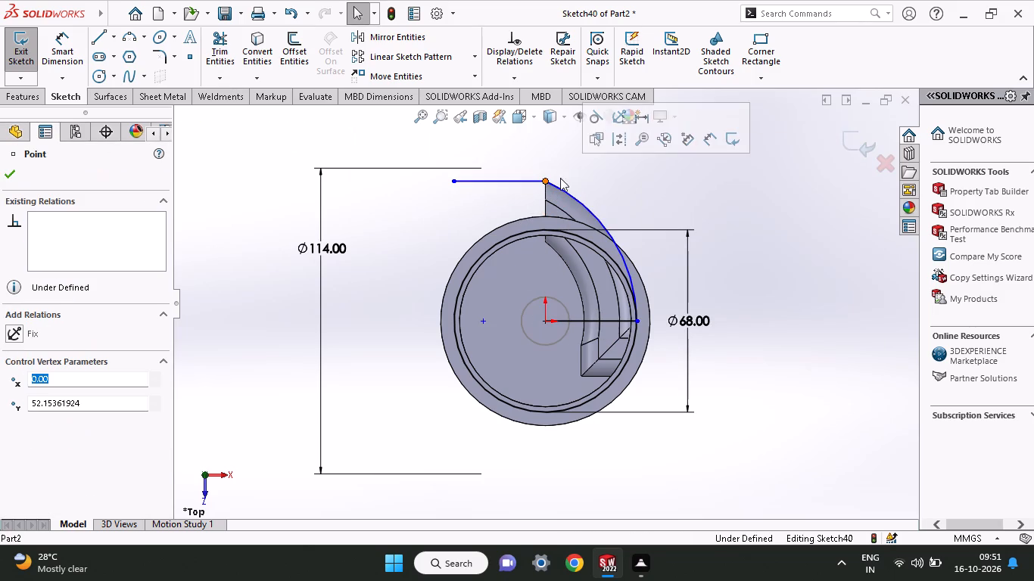
pyautogui.click(595, 120)
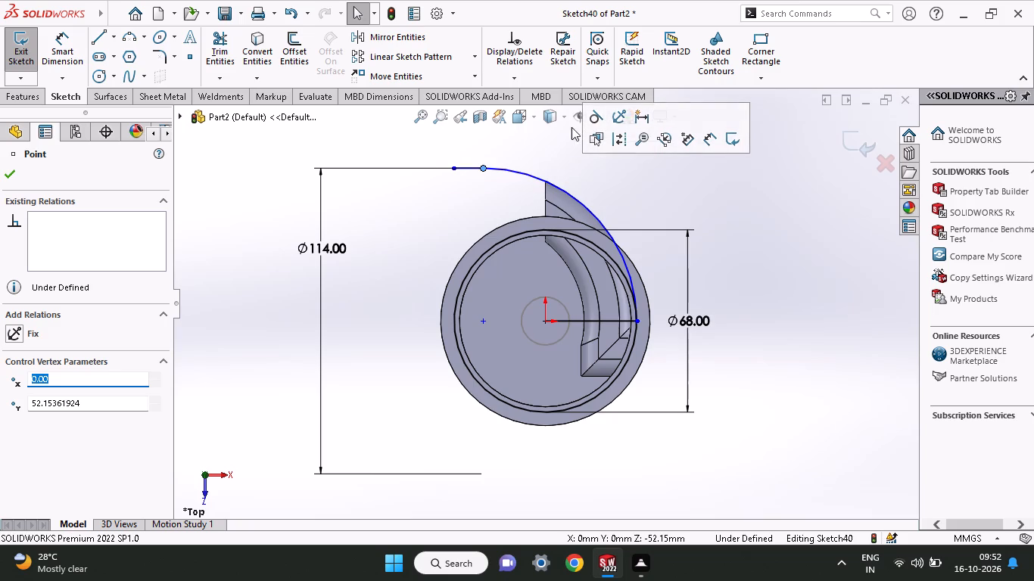
# Dimension the horizontal distance from the scroll's vertical end edge to the outlet line's free end as 67 mm.
pyautogui.scroll(1, 524, 151)
pyautogui.scroll(-1, 524, 151)
pyautogui.scroll(1, 524, 151)
pyautogui.scroll(-1, 524, 151)
pyautogui.scroll(1, 524, 151)
pyautogui.scroll(-1, 543, 191)
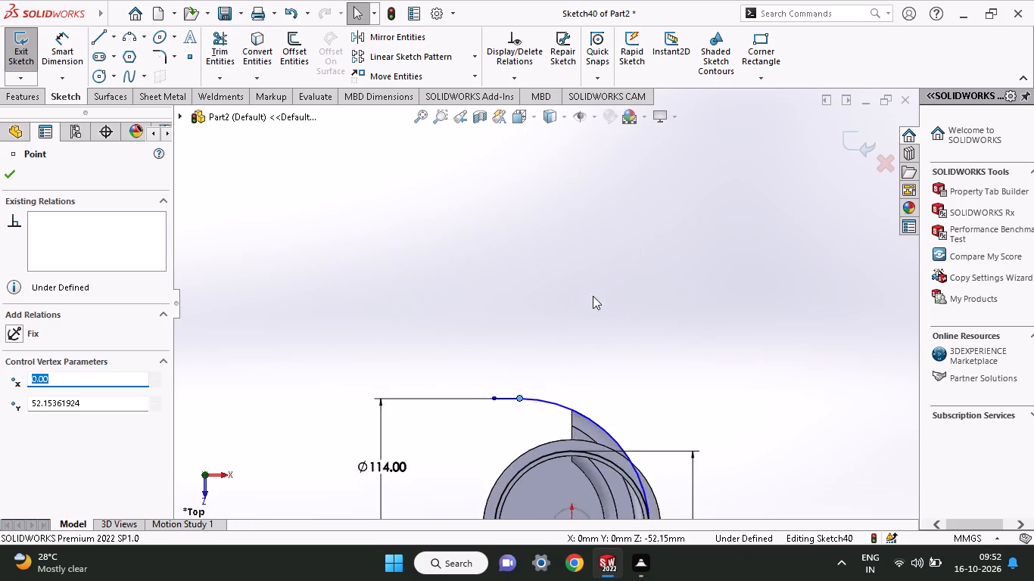
pyautogui.scroll(-1, 593, 296)
pyautogui.scroll(1, 635, 379)
pyautogui.scroll(-1, 635, 379)
pyautogui.scroll(1, 520, 474)
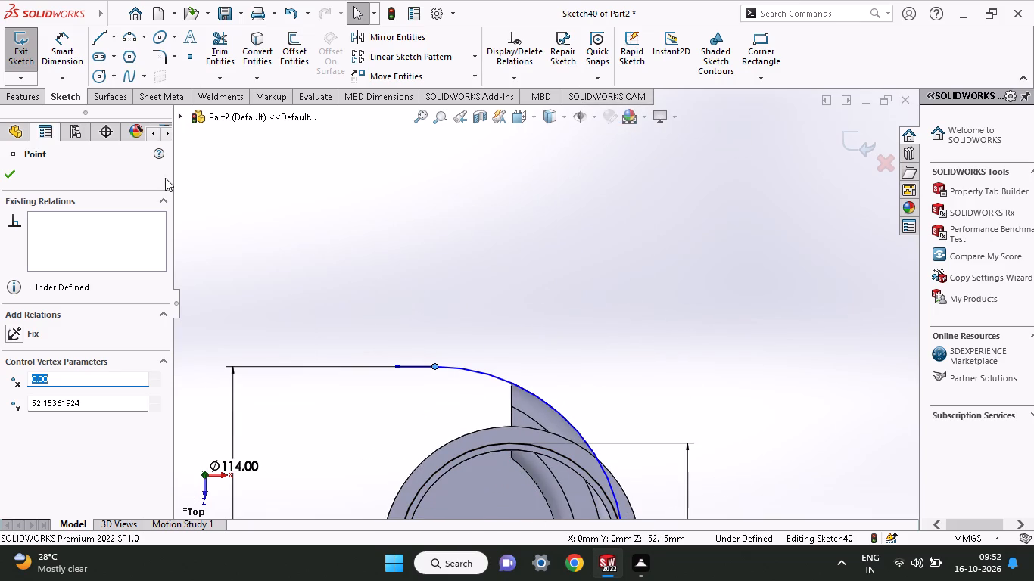
pyautogui.click(67, 61)
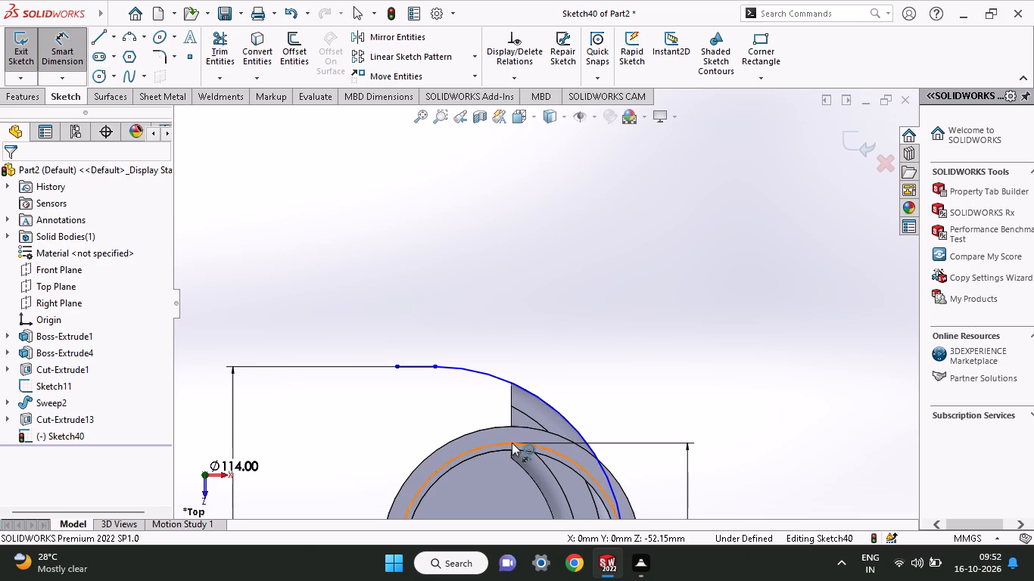
pyautogui.click(512, 415)
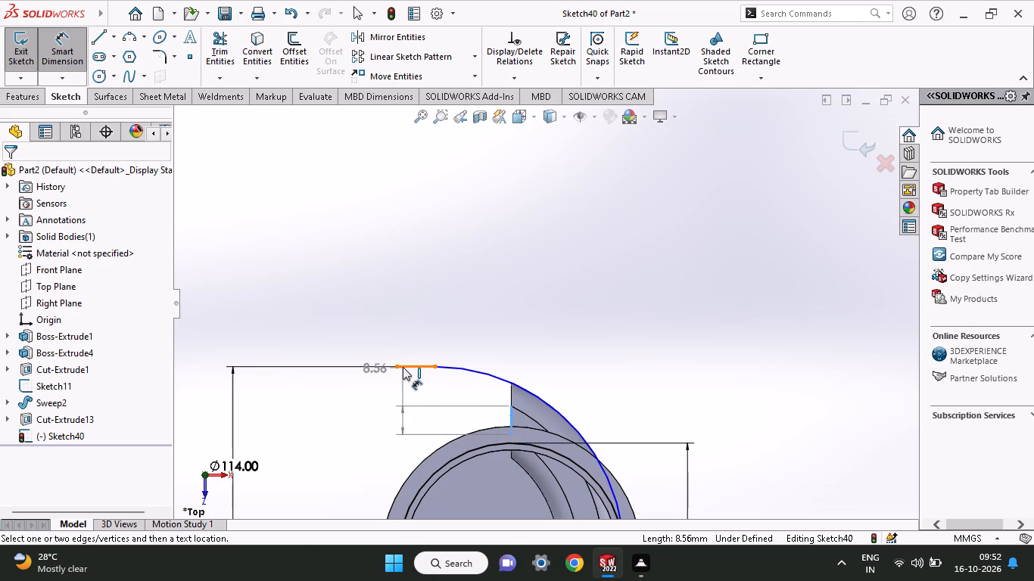
pyautogui.click(397, 367)
pyautogui.click(459, 276)
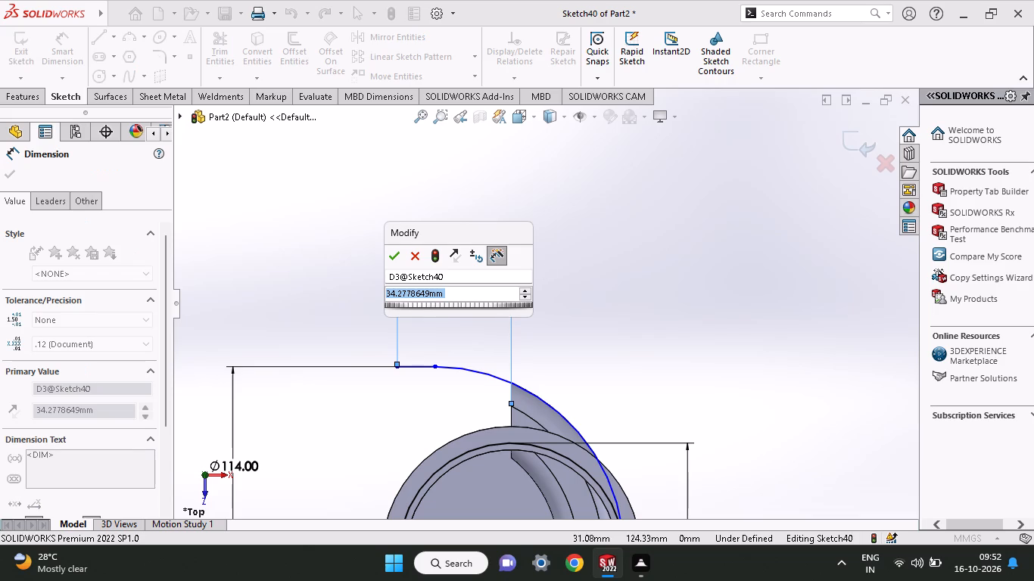
pyautogui.write('67')
pyautogui.press('Return')
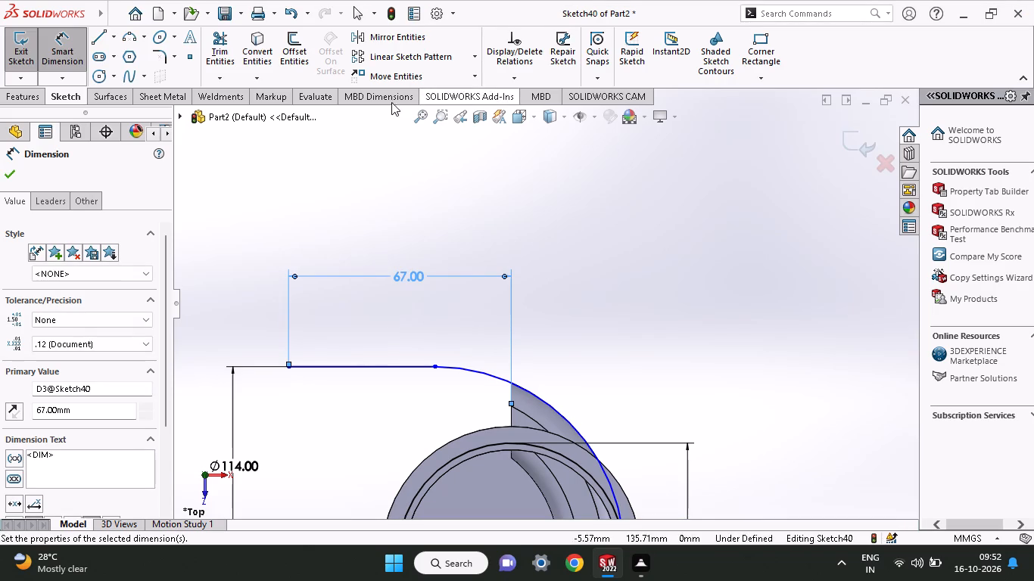
pyautogui.click(4, 179)
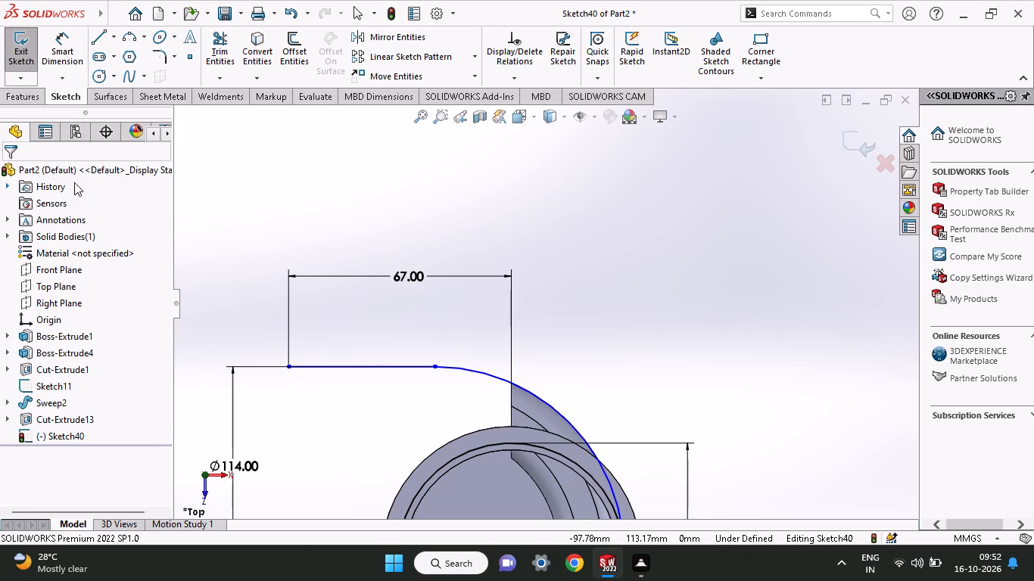
# Dimension the straight outlet line between its two endpoints, entering 67-25 as its length.
pyautogui.click(63, 45)
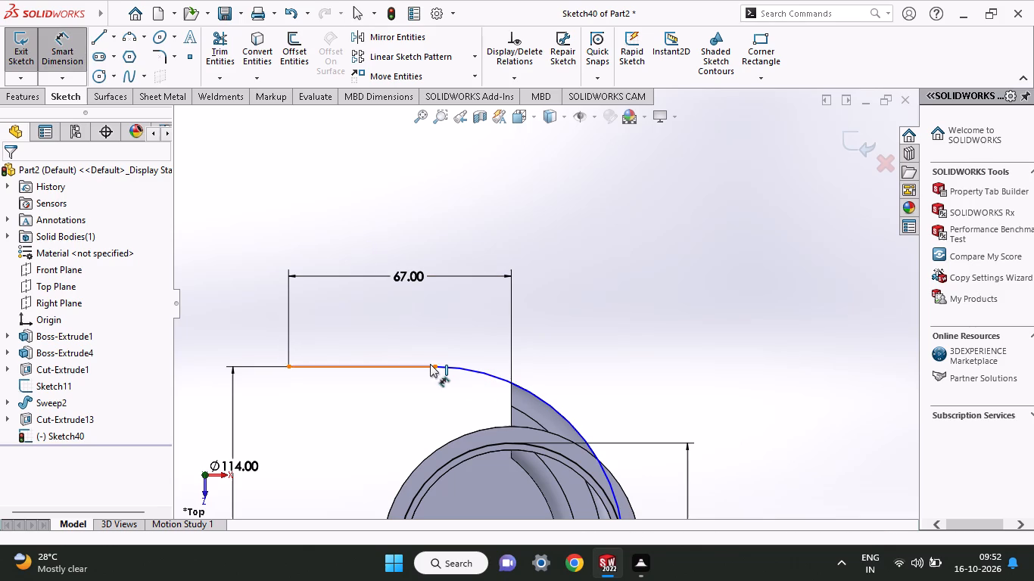
pyautogui.click(432, 371)
pyautogui.click(289, 371)
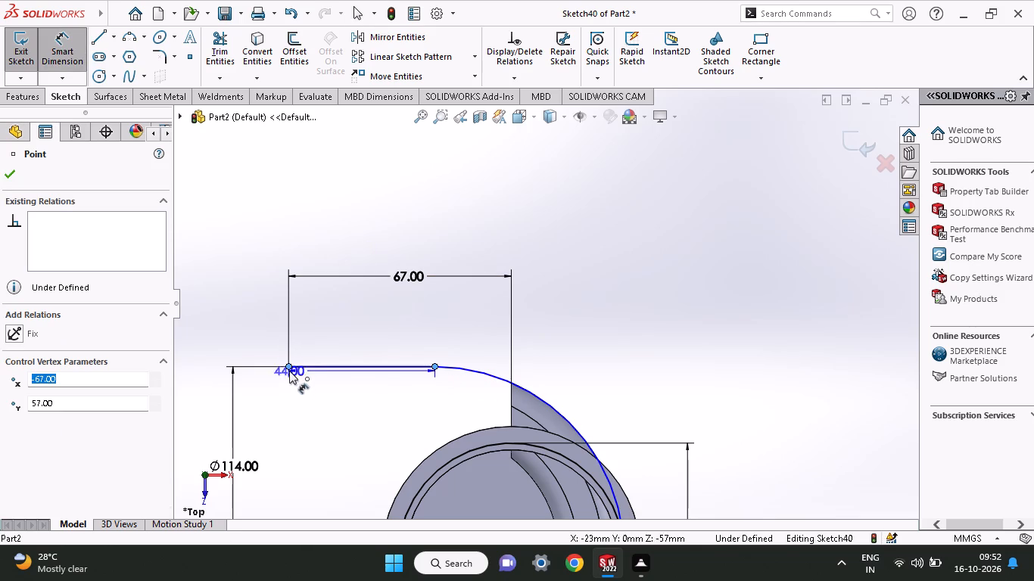
pyautogui.click(376, 331)
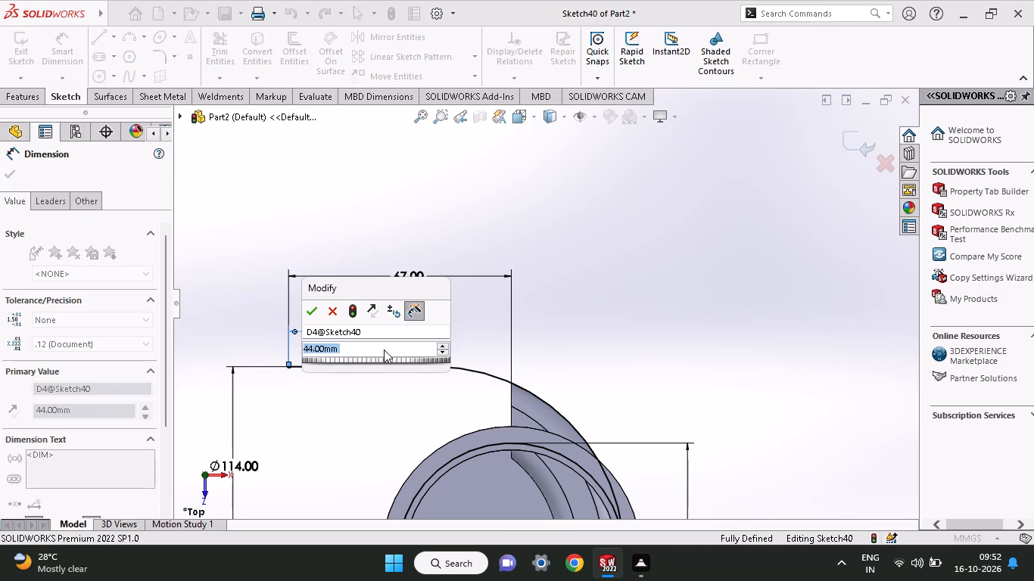
pyautogui.press('6')
pyautogui.write('7-25')
pyautogui.press('Return')
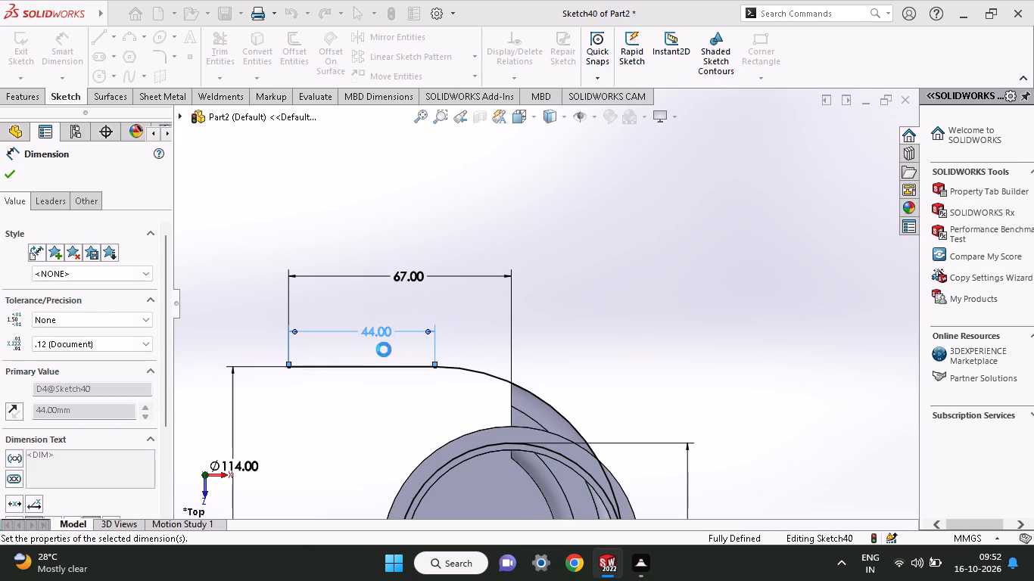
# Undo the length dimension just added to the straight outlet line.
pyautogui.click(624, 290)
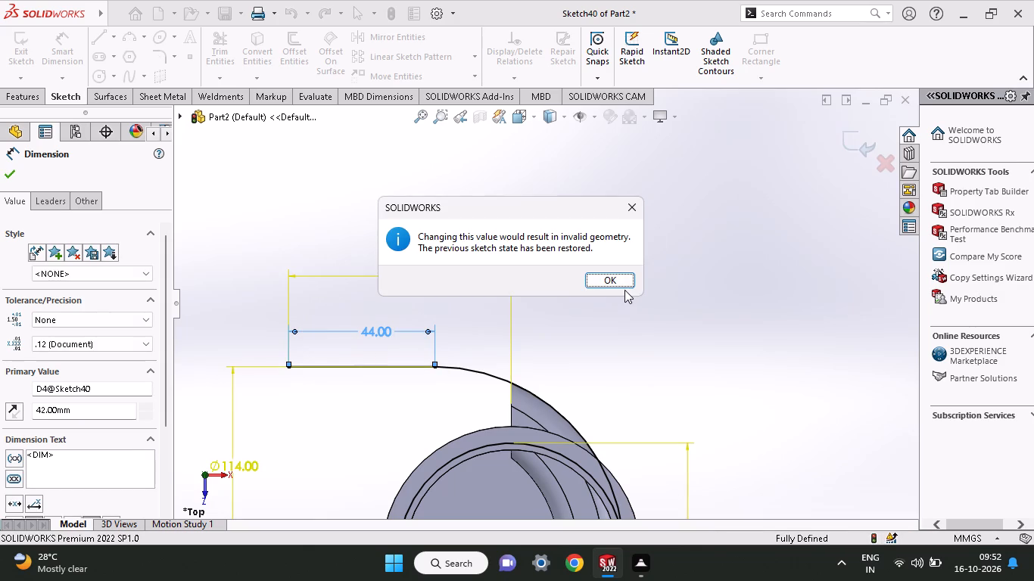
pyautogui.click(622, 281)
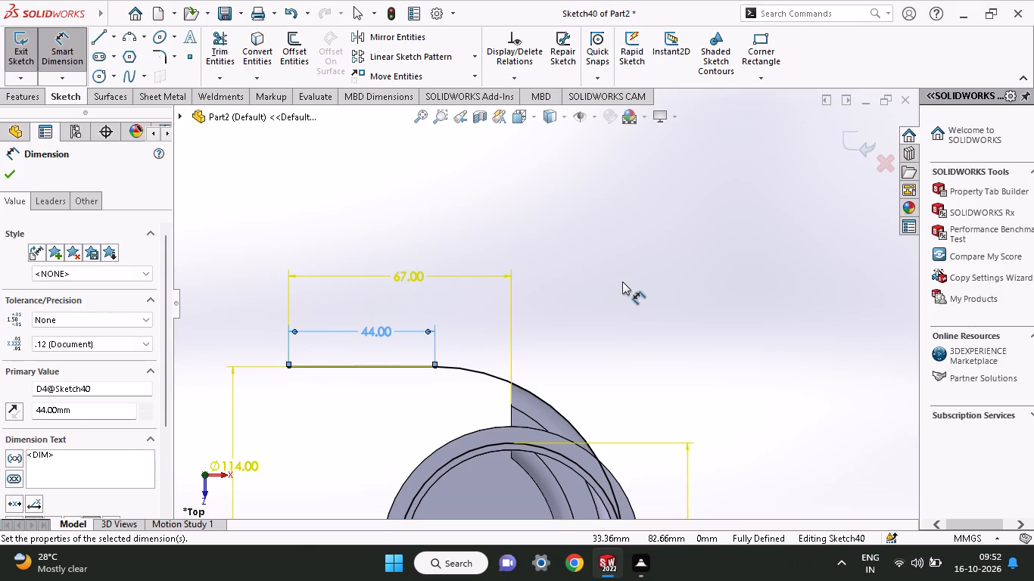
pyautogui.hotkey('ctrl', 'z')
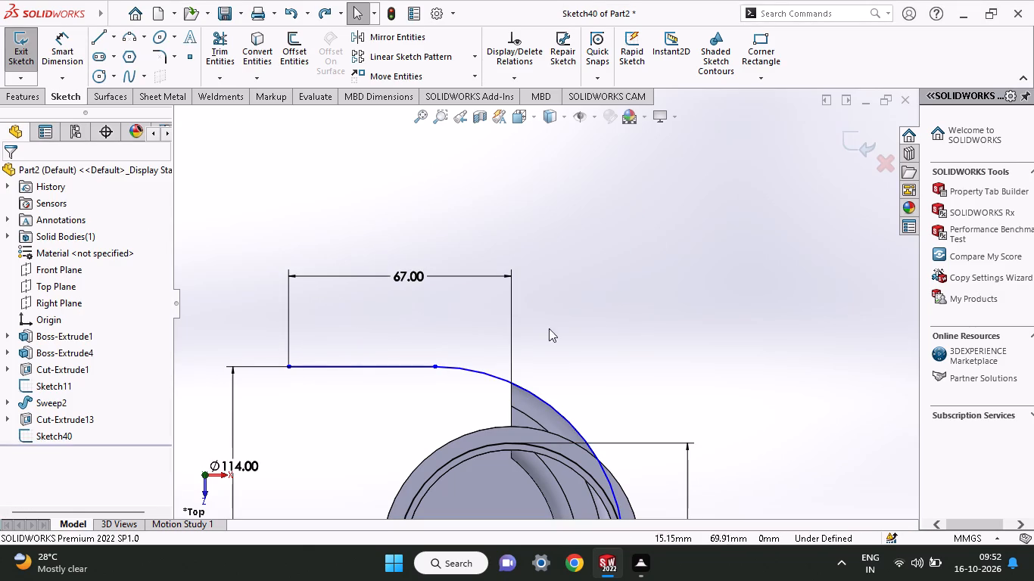
# Sketch a horizontal line about 16 mm long over the straight outlet line, starting at its free end.
pyautogui.click(99, 42)
pyautogui.click(285, 367)
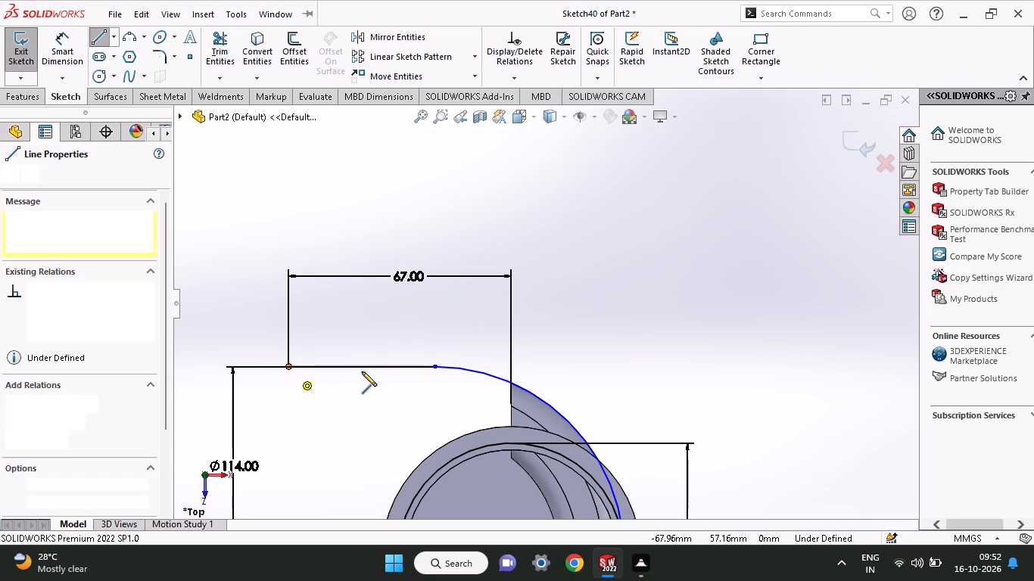
pyautogui.click(343, 365)
pyautogui.rightClick(351, 315)
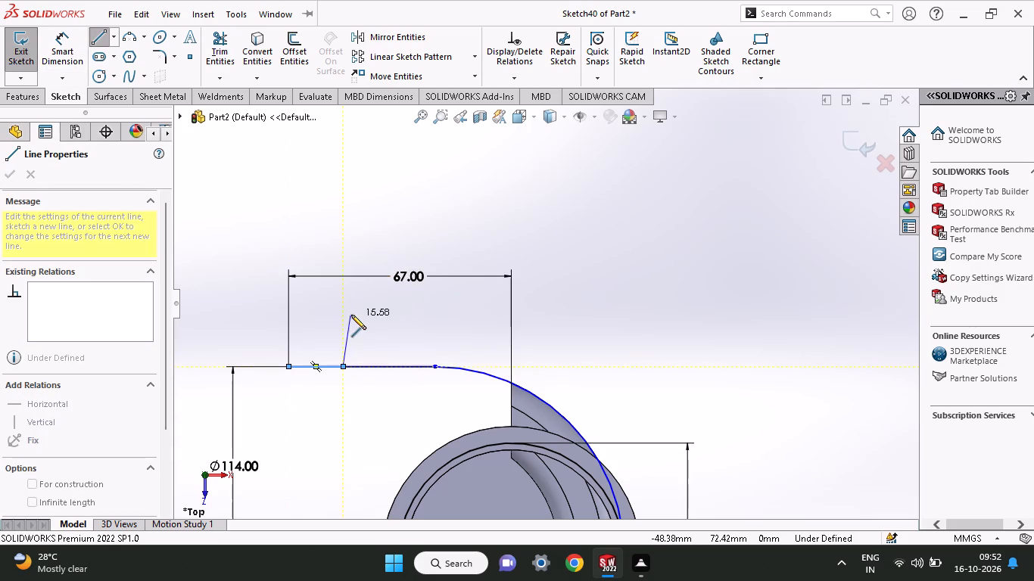
pyautogui.click(365, 327)
# Dimension the new overlapping line between its two endpoints, entering 67-25 as its length.
pyautogui.click(70, 47)
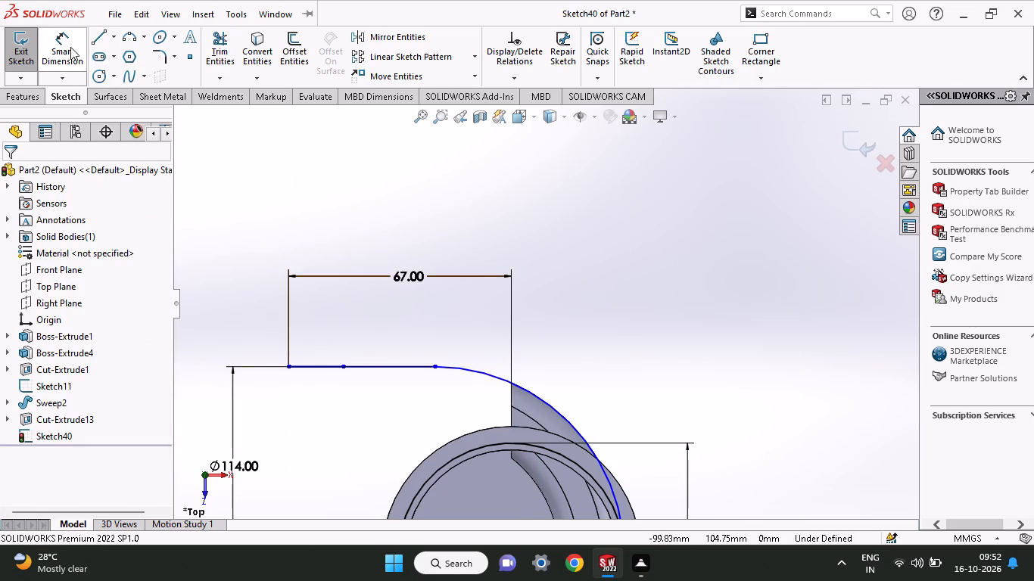
pyautogui.click(286, 365)
pyautogui.click(344, 370)
pyautogui.click(358, 321)
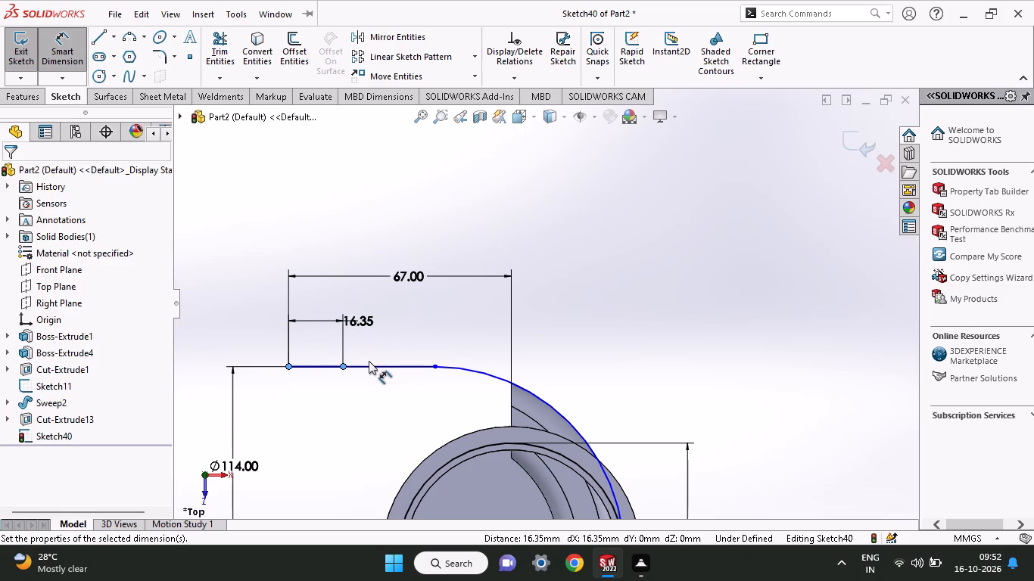
pyautogui.write('67-')
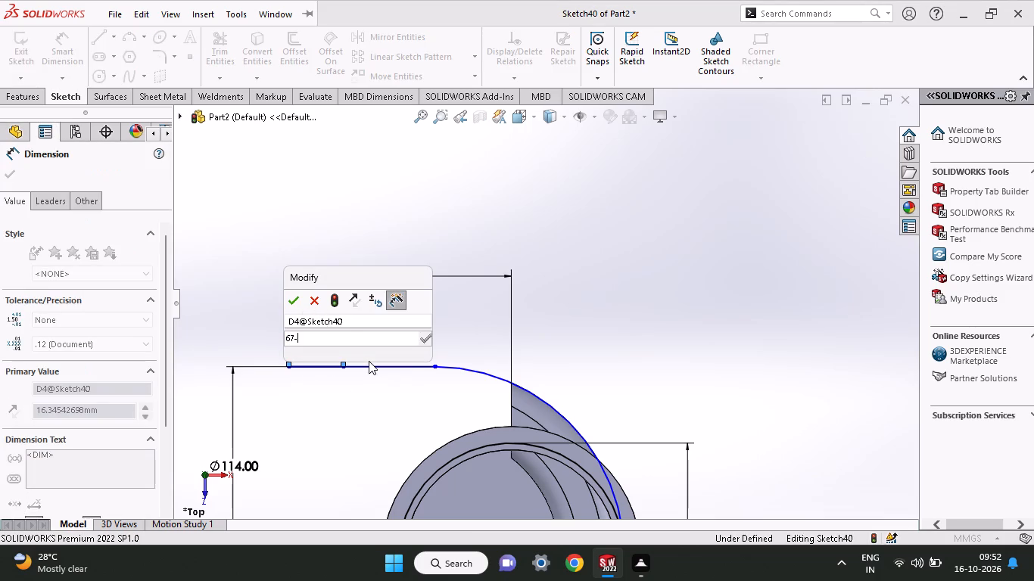
pyautogui.write('25')
pyautogui.press('Return')
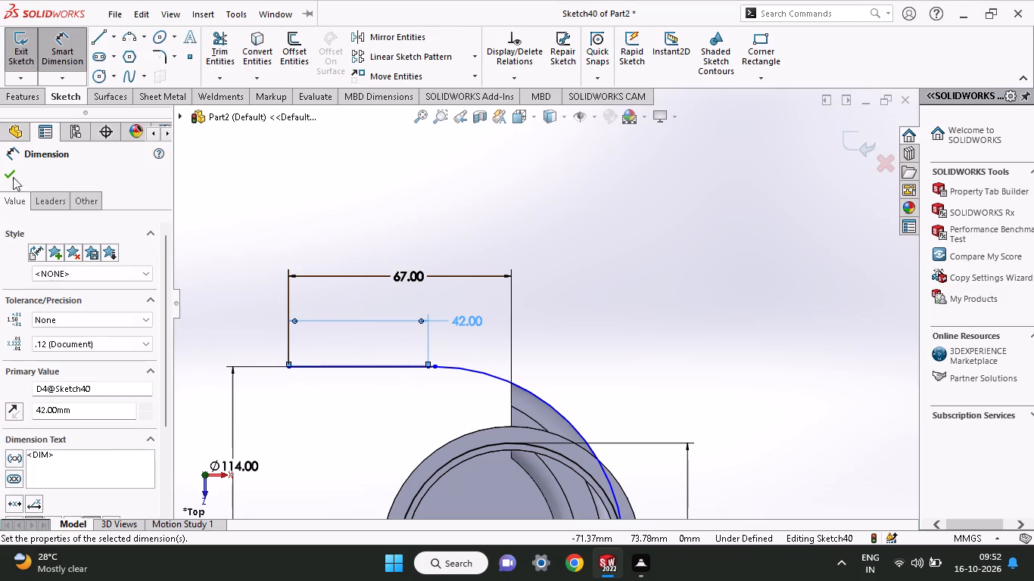
pyautogui.click(8, 171)
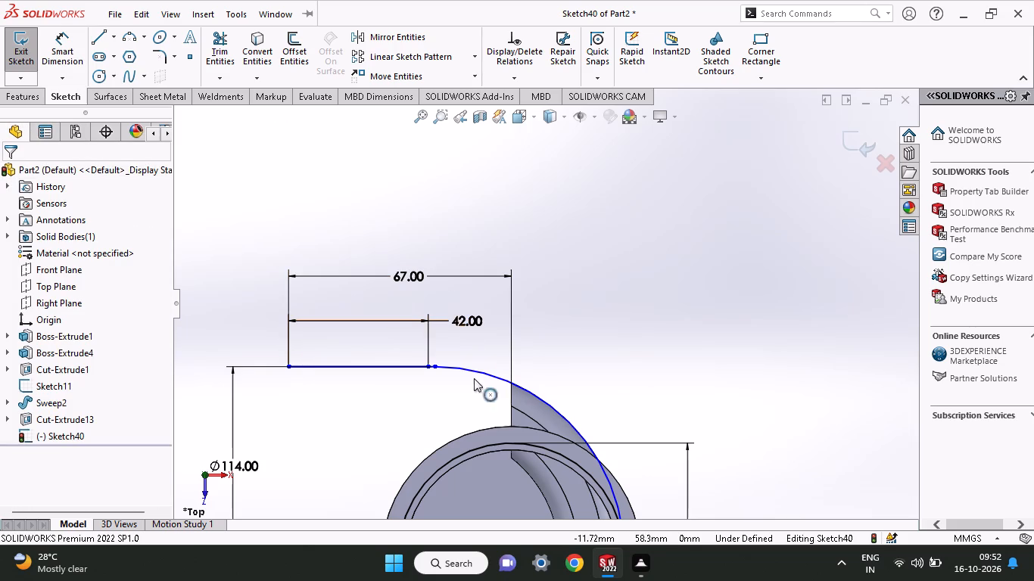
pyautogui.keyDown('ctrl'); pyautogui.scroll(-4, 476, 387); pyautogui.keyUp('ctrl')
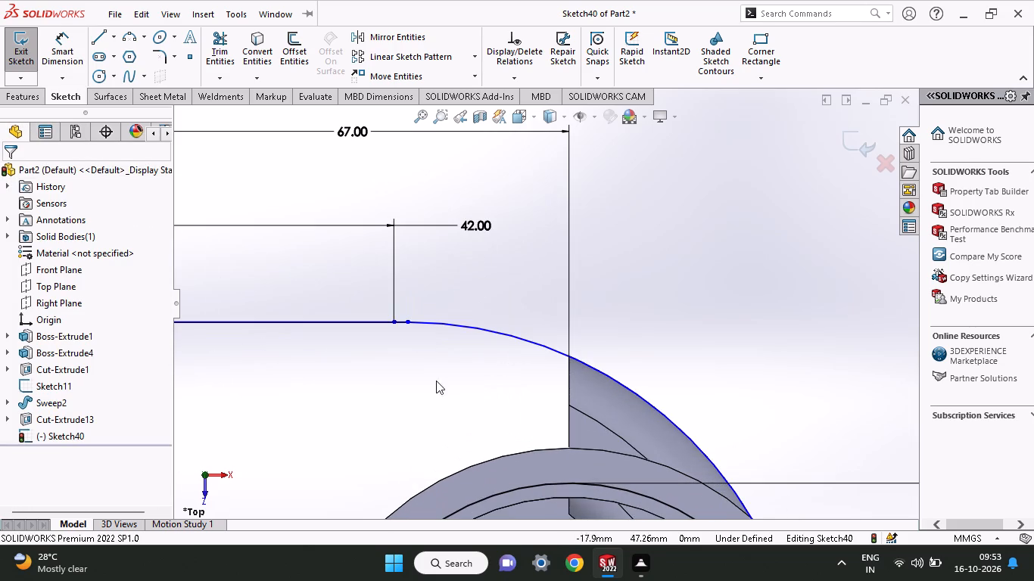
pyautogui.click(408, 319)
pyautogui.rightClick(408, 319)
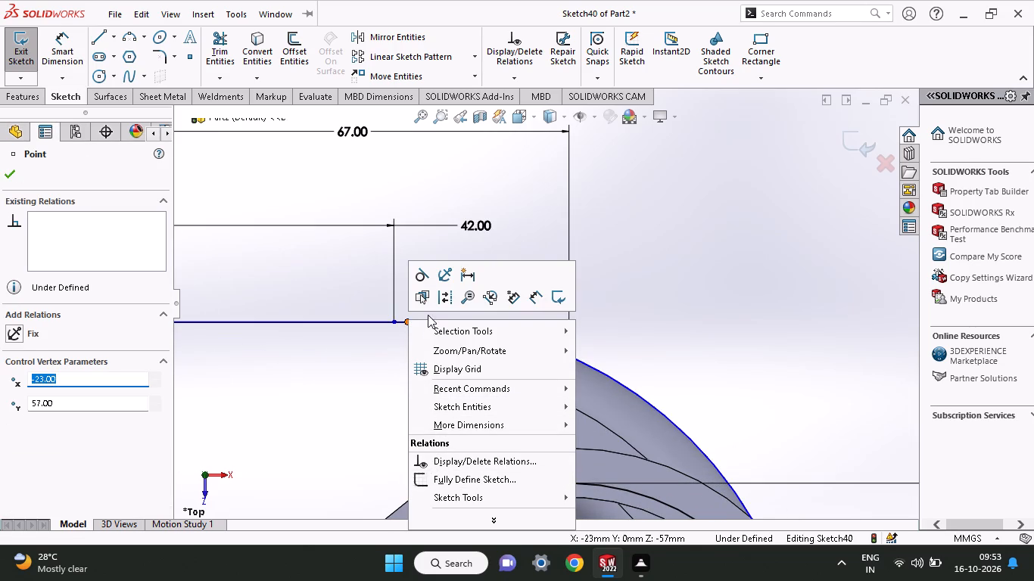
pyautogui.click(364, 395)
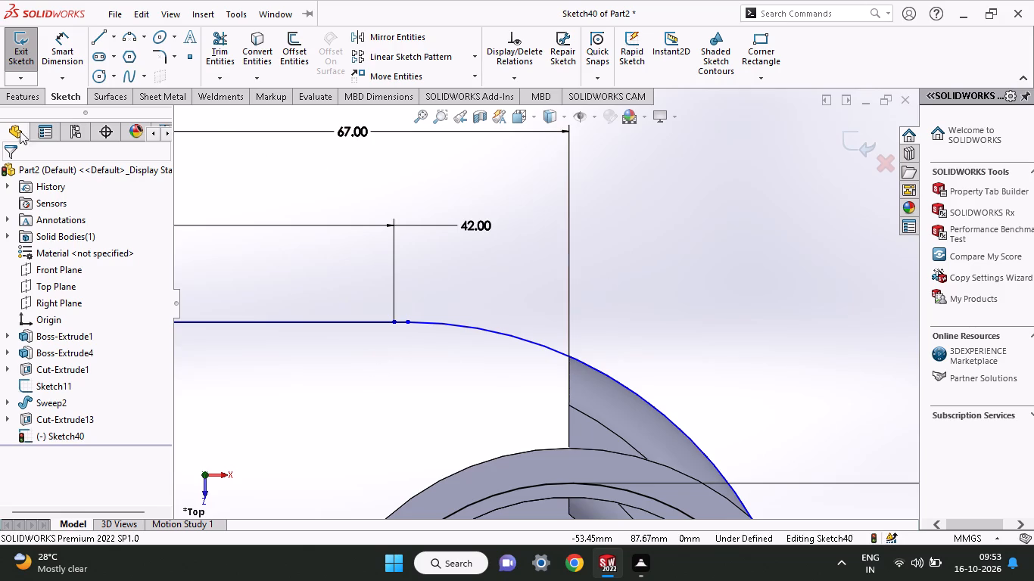
# Exit the scroll outlet sketch, keeping its geometry.
pyautogui.click(21, 93)
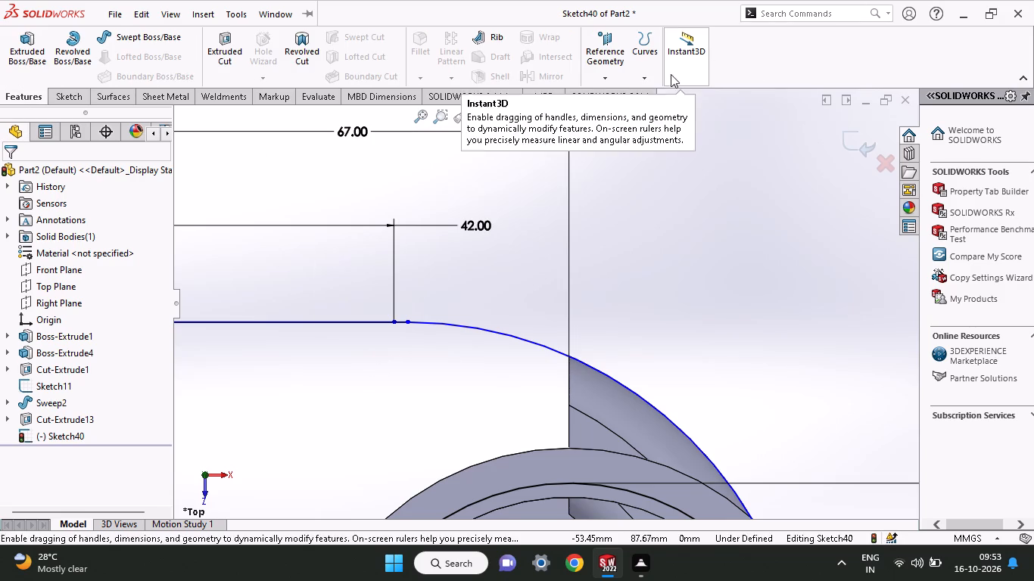
pyautogui.click(600, 69)
pyautogui.rightClick(624, 161)
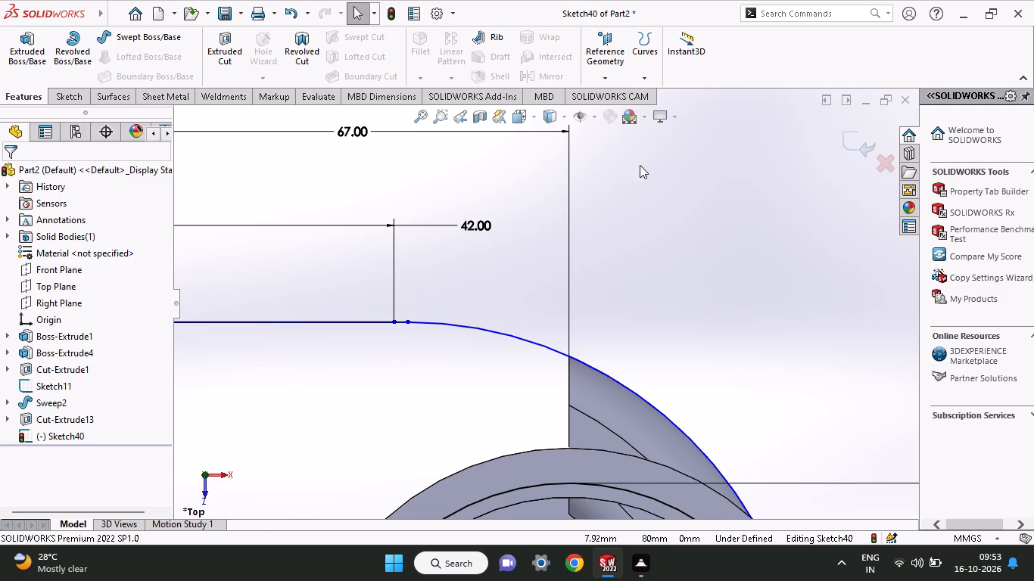
pyautogui.click(802, 139)
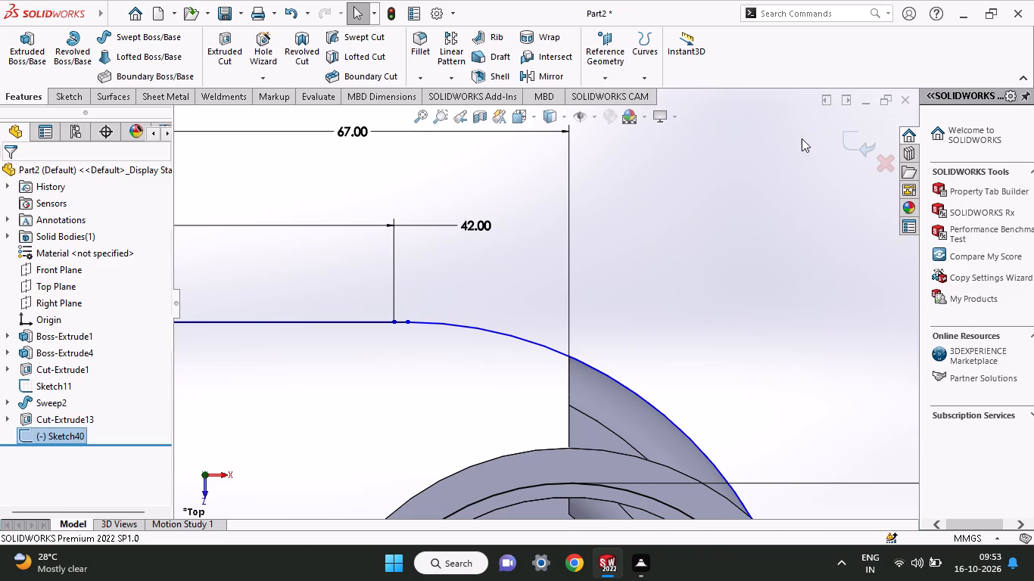
# Create a reference plane perpendicular to the straight outlet line through the inner endpoint of the 42 mm line.
pyautogui.click(604, 64)
pyautogui.click(623, 98)
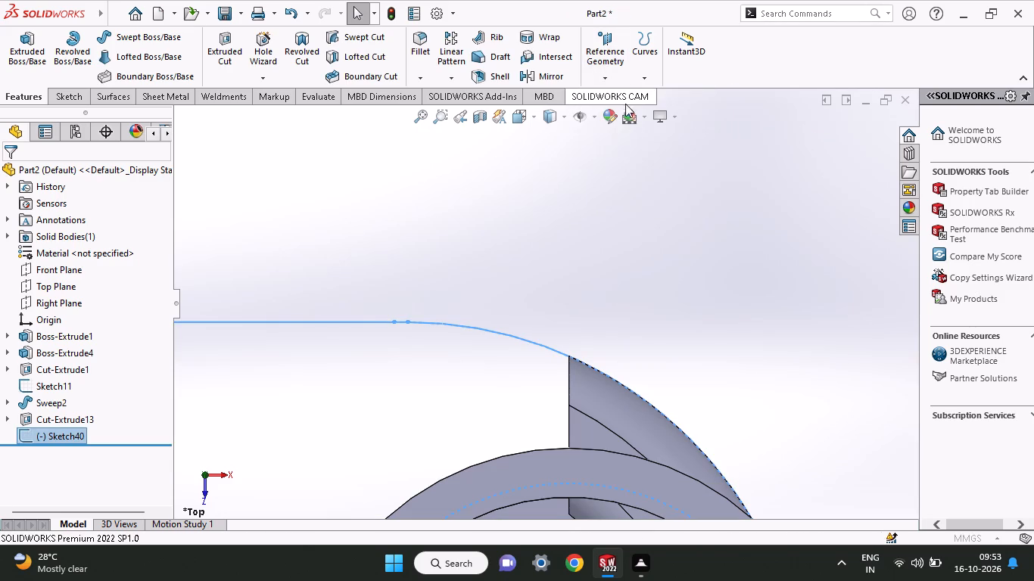
pyautogui.click(403, 323)
pyautogui.click(391, 325)
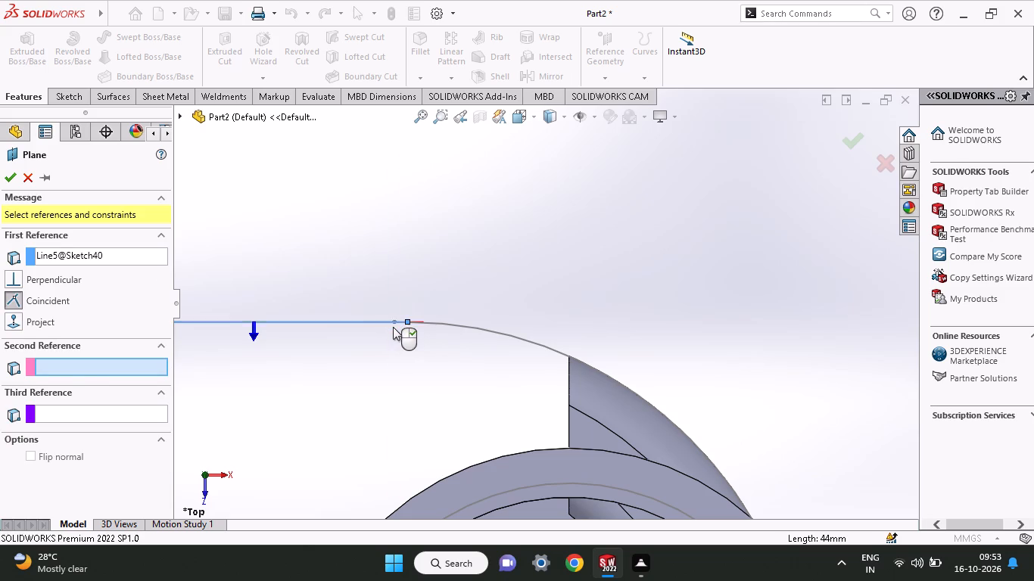
pyautogui.moveTo(410, 362); pyautogui.dragTo(437, 363, button='middle')
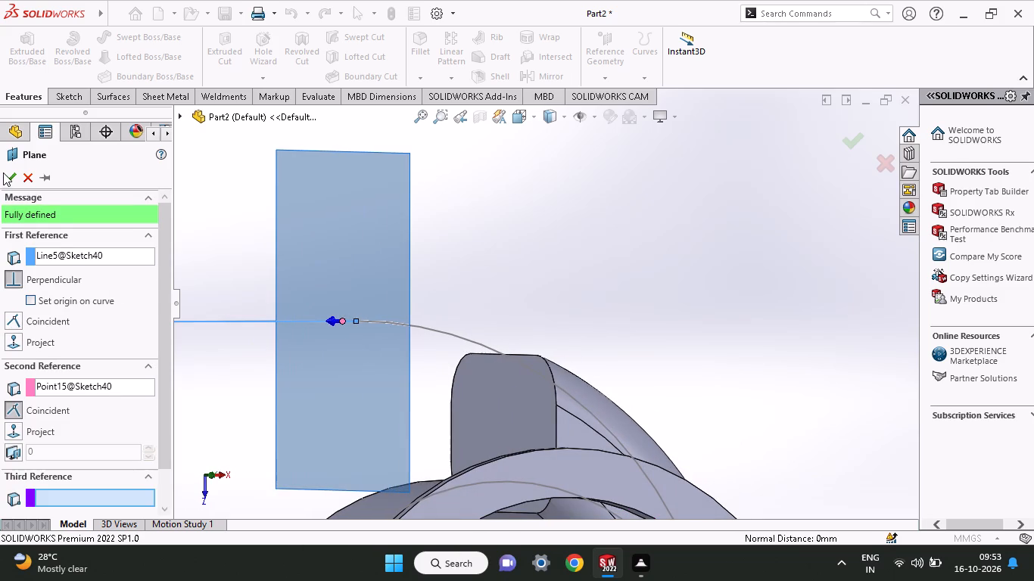
pyautogui.click(3, 172)
# Create a second reference plane parallel to Plane5, passing through the outlet line's free end.
pyautogui.moveTo(515, 246); pyautogui.dragTo(503, 263, button='middle')
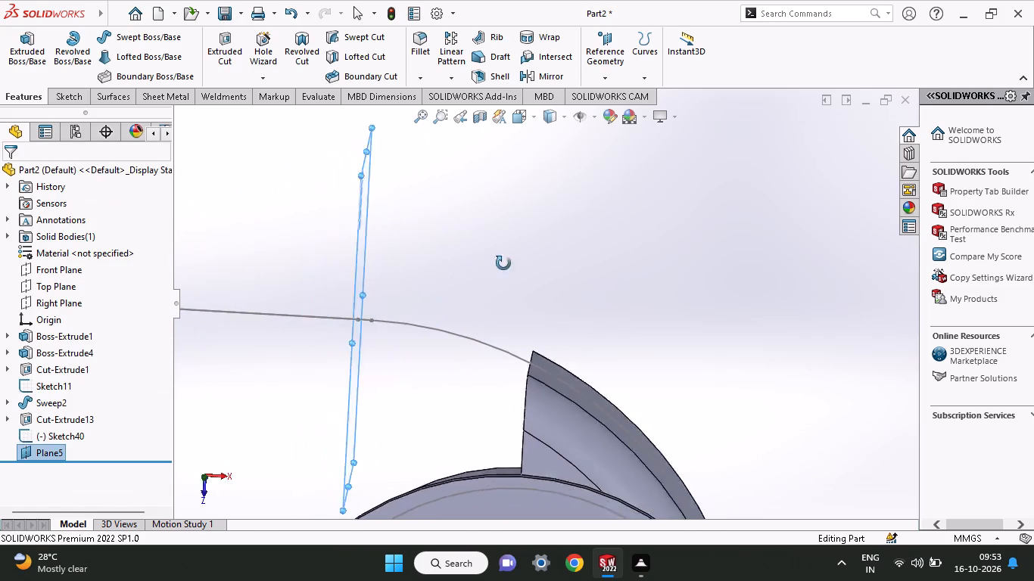
pyautogui.moveTo(503, 263); pyautogui.dragTo(659, 275, button='middle')
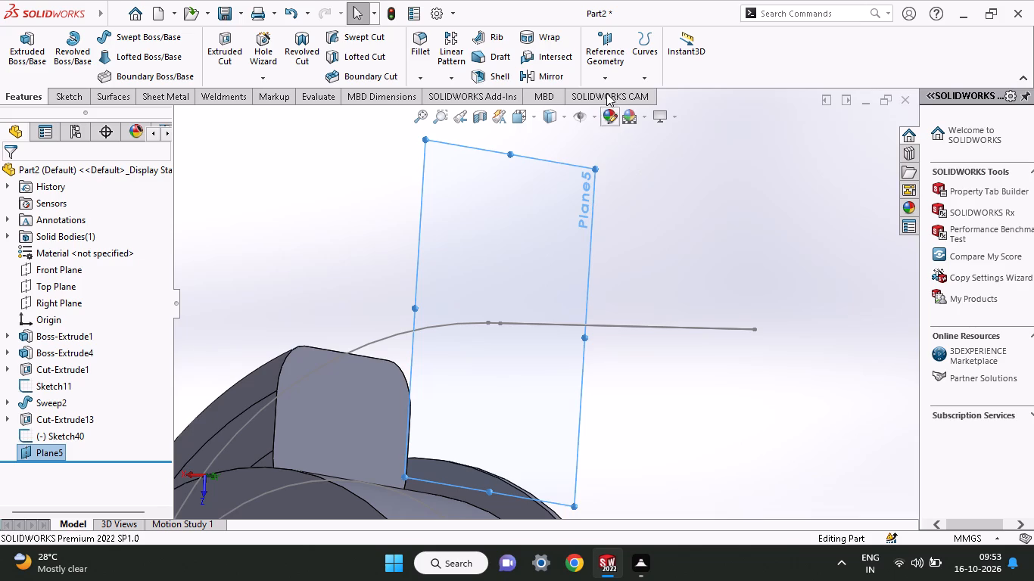
pyautogui.click(602, 76)
pyautogui.click(606, 93)
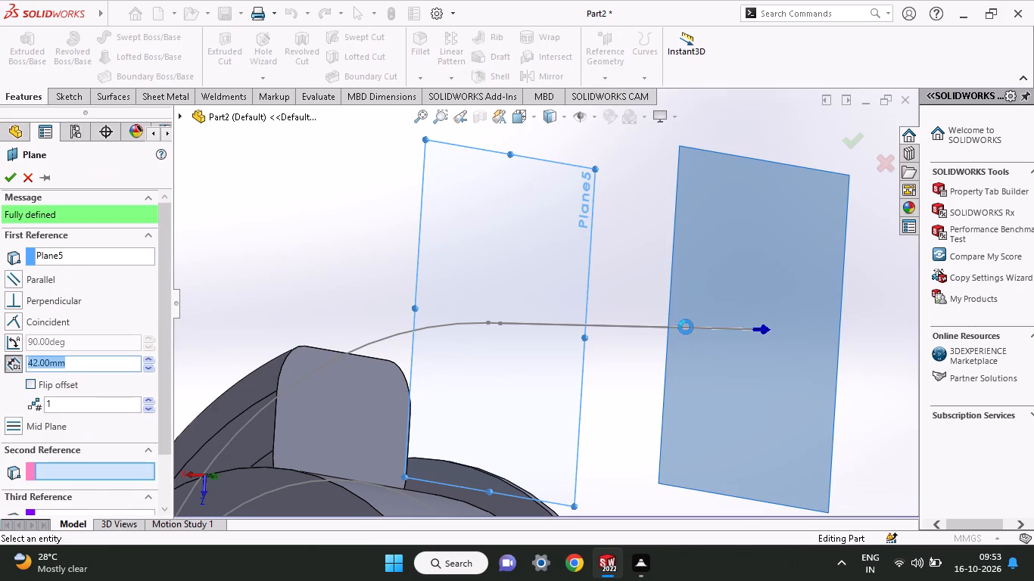
pyautogui.click(751, 333)
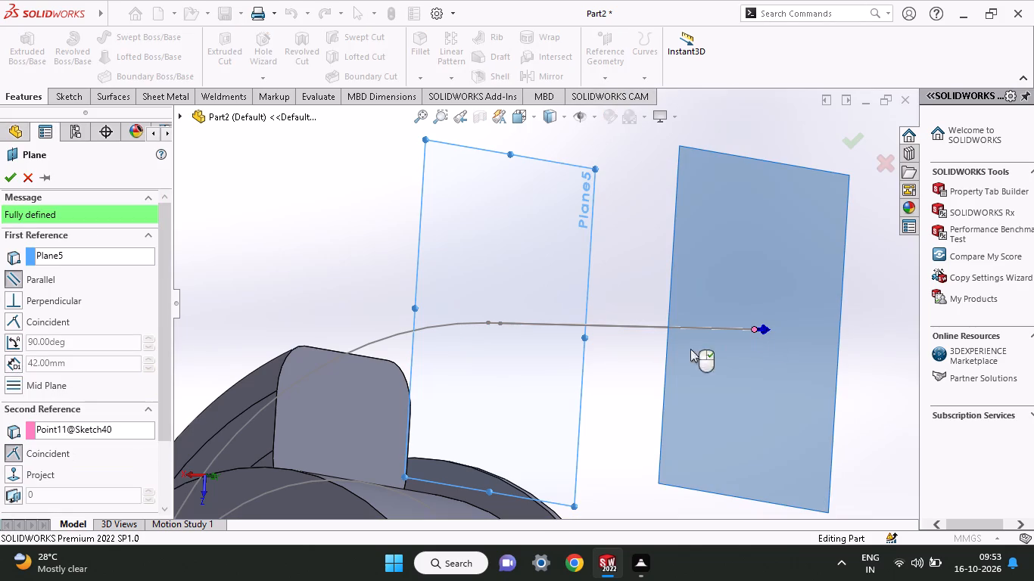
pyautogui.click(8, 182)
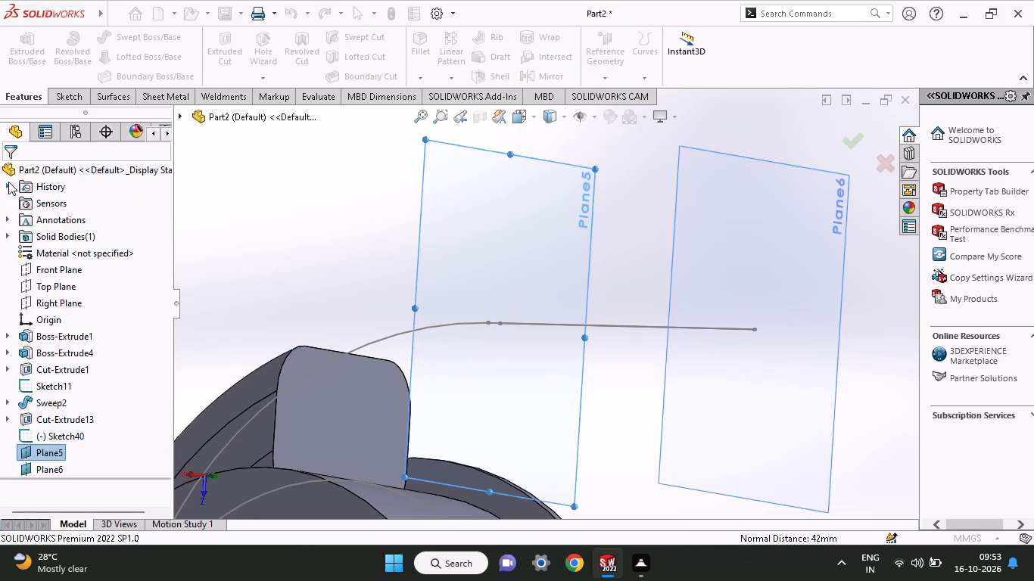
# Start a new sketch on Plane6 at the outlet line's free end.
pyautogui.moveTo(739, 300); pyautogui.dragTo(531, 319, button='middle')
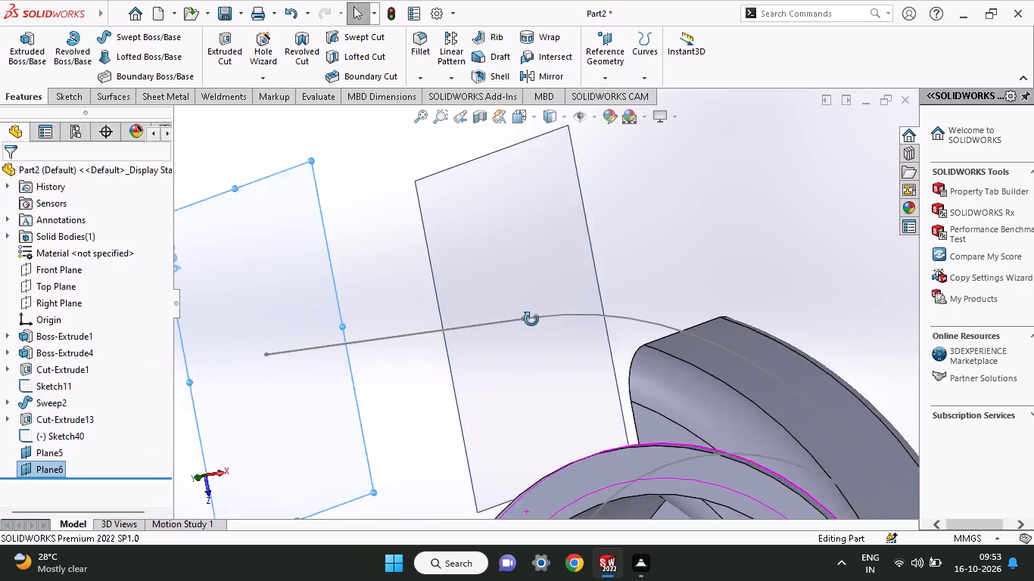
pyautogui.moveTo(531, 319); pyautogui.dragTo(668, 301, button='middle')
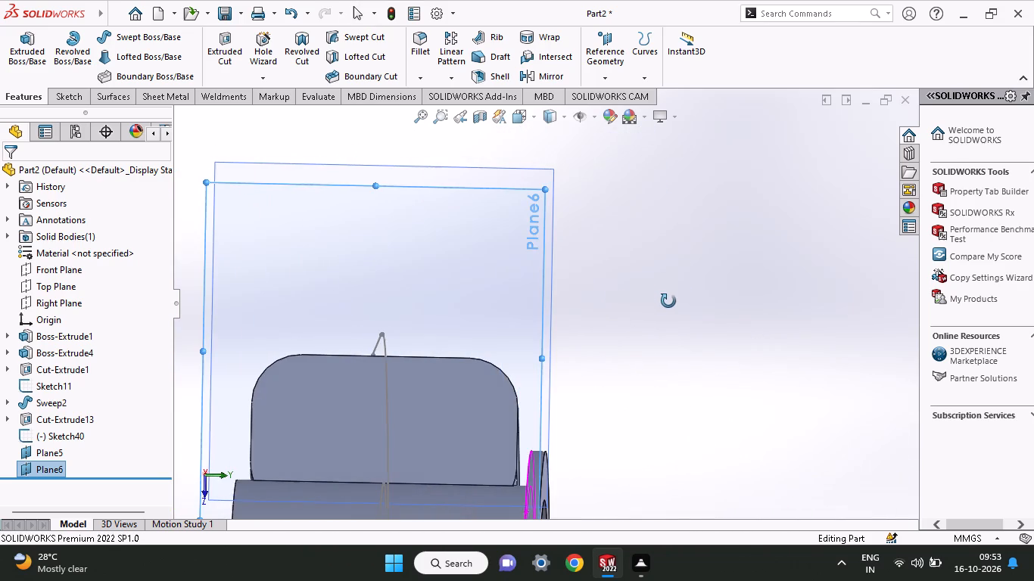
pyautogui.moveTo(668, 301); pyautogui.dragTo(728, 288, button='middle')
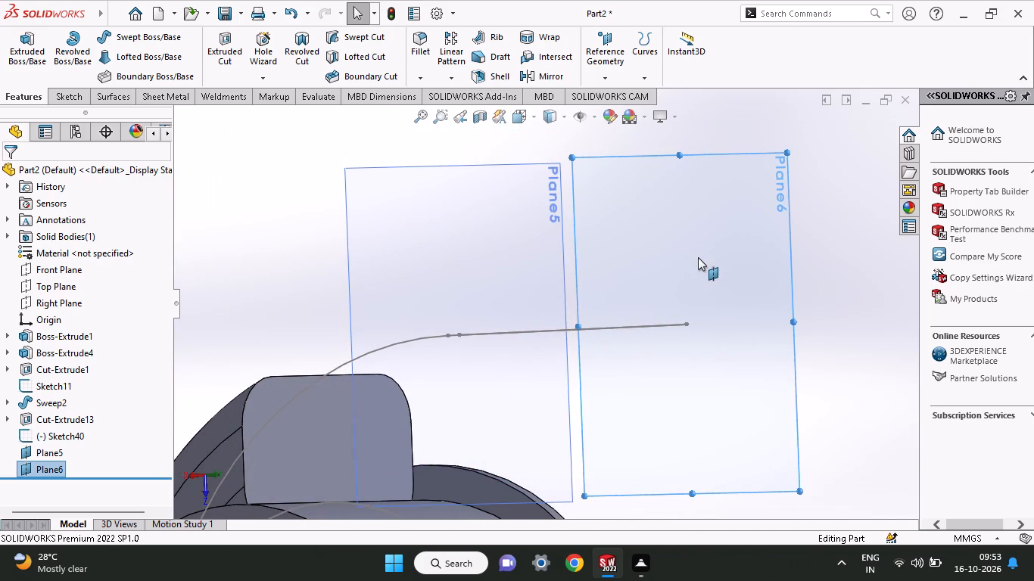
pyautogui.click(698, 257)
pyautogui.click(767, 217)
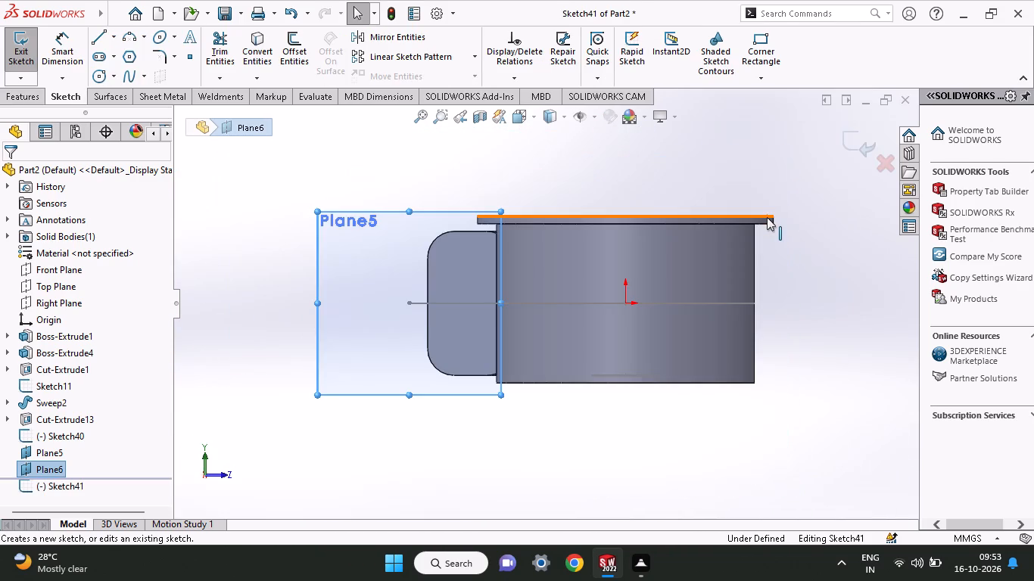
# Sketch a vertical line about 27 mm up from the midpoint of the scroll face's outer edge, then a second one back down past the edge.
pyautogui.click(101, 36)
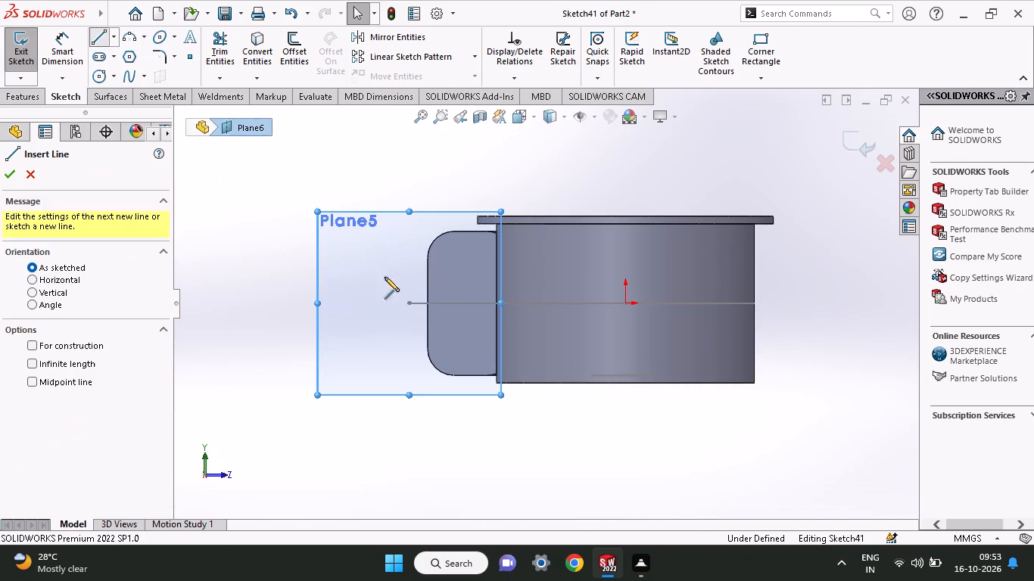
pyautogui.click(427, 305)
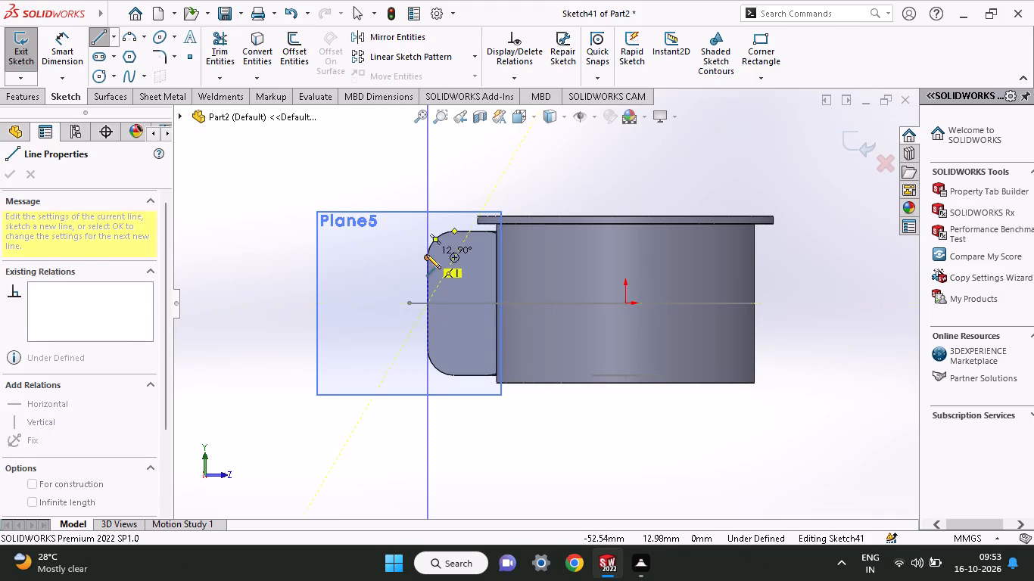
pyautogui.click(428, 200)
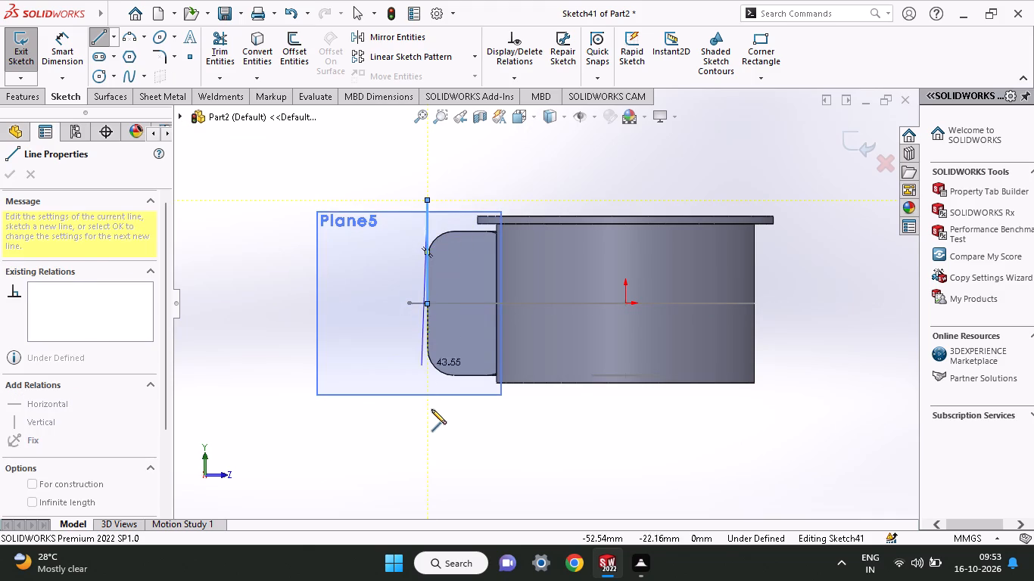
pyautogui.click(423, 411)
pyautogui.rightClick(474, 415)
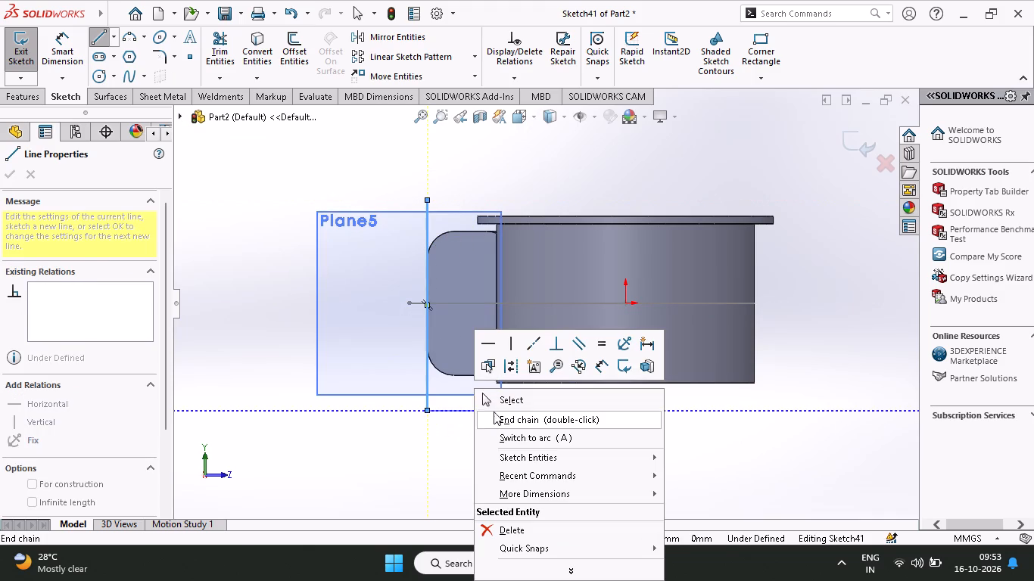
pyautogui.click(495, 402)
# Dimension the vertical line ends at 24 mm above and 24 mm below their shared point on the scroll face's outer edge.
pyautogui.click(45, 58)
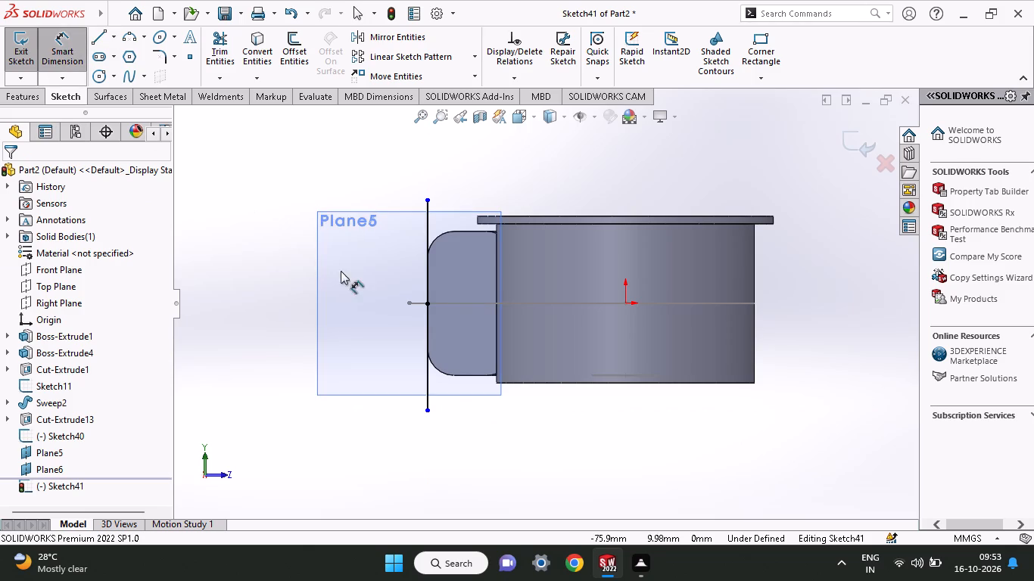
pyautogui.click(425, 303)
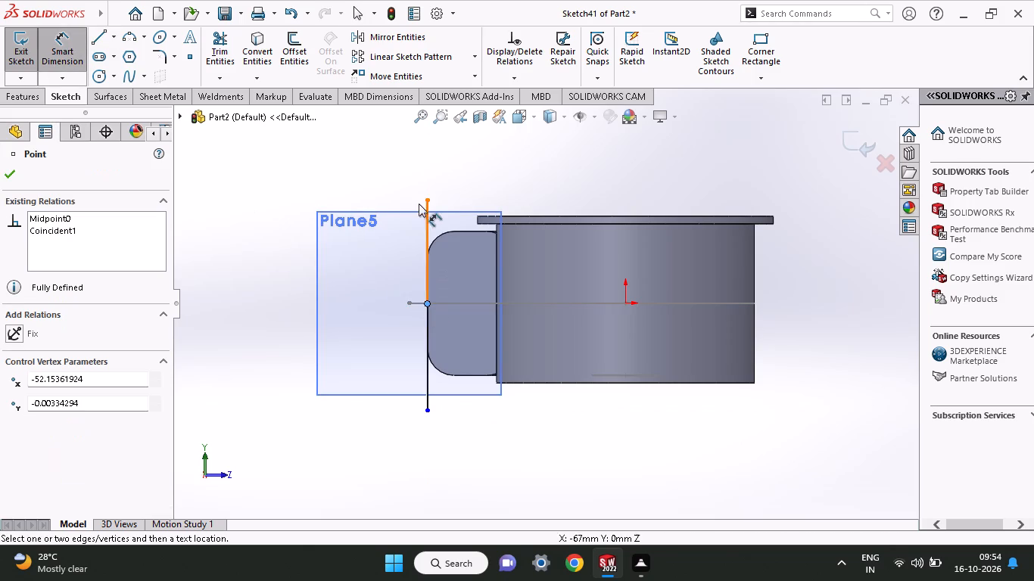
pyautogui.click(428, 202)
pyautogui.click(273, 267)
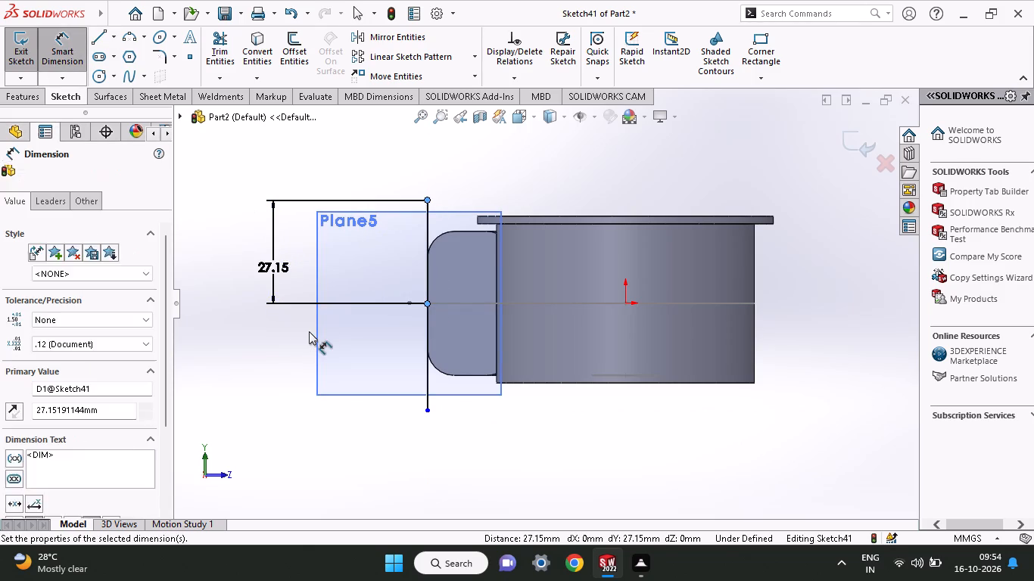
pyautogui.write('24')
pyautogui.press('Return')
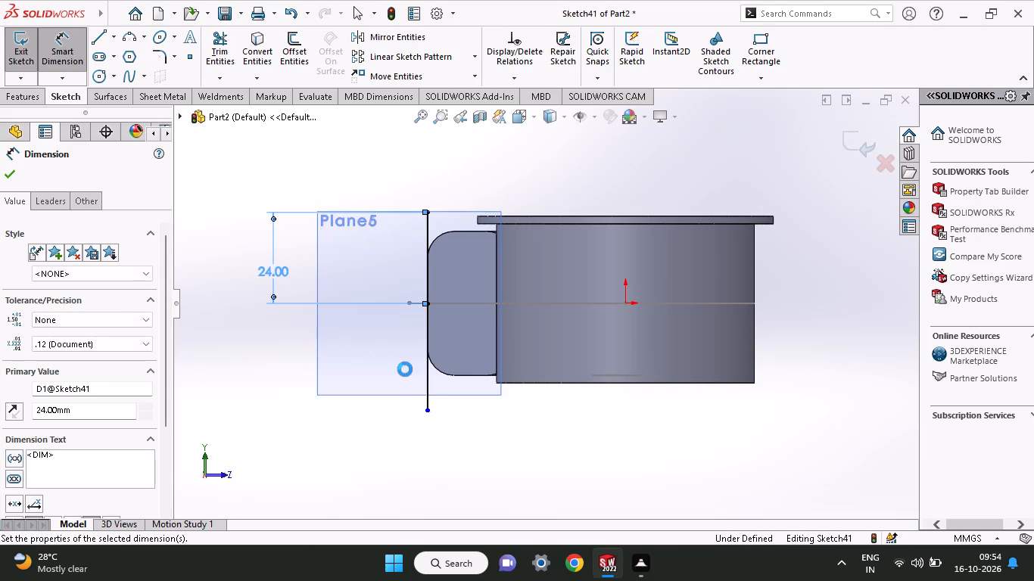
pyautogui.click(428, 412)
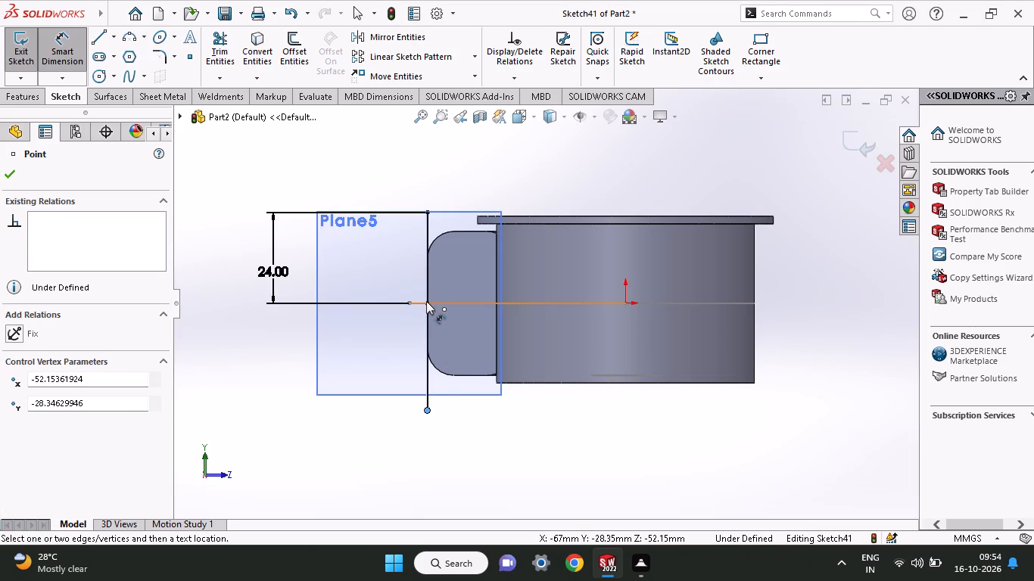
pyautogui.click(426, 301)
pyautogui.click(275, 352)
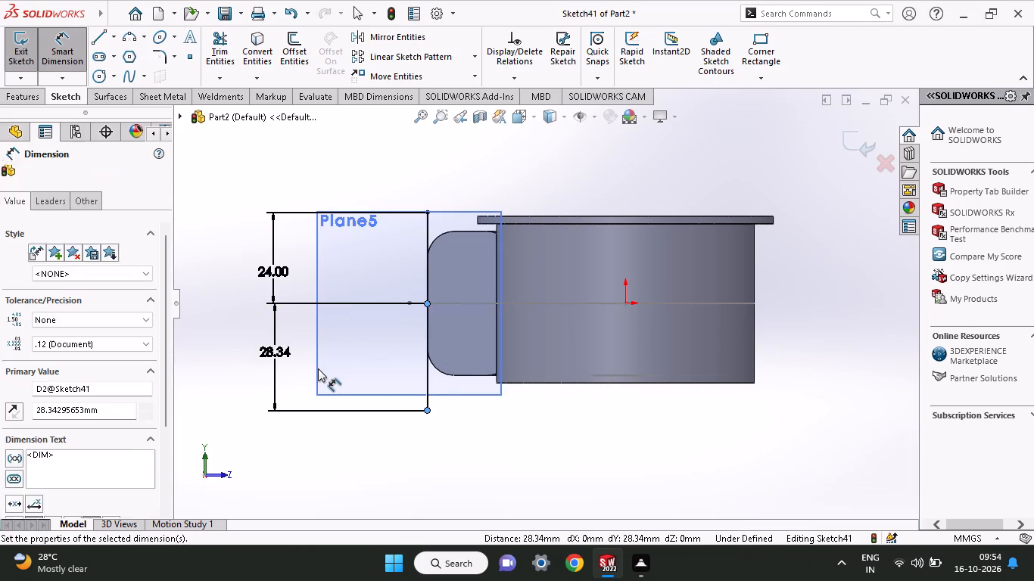
pyautogui.write('24')
pyautogui.press('Return')
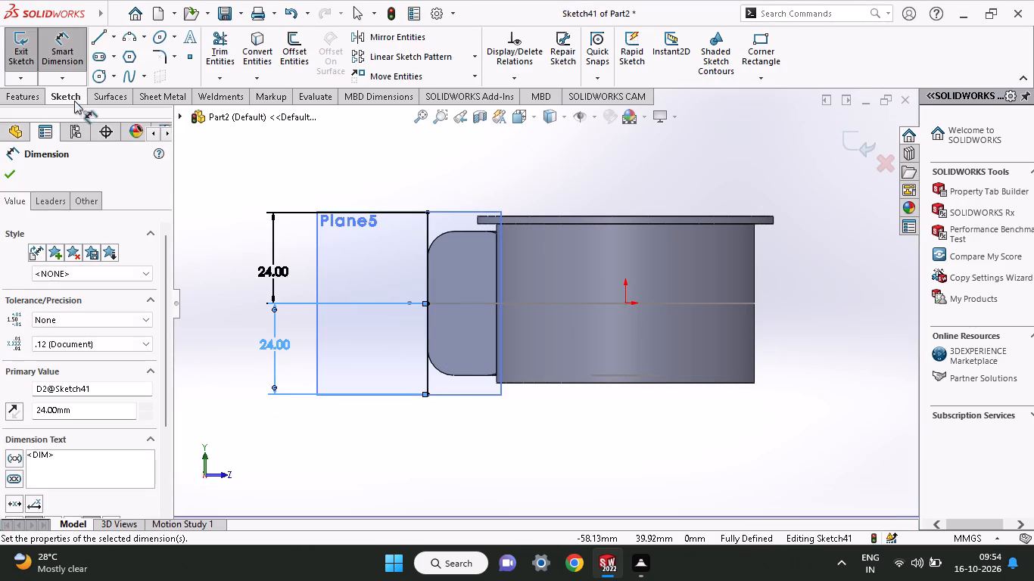
# Sketch three connected lines between the vertical line's upper and lower ends to close a rectangle about 22 mm wide.
pyautogui.click(103, 43)
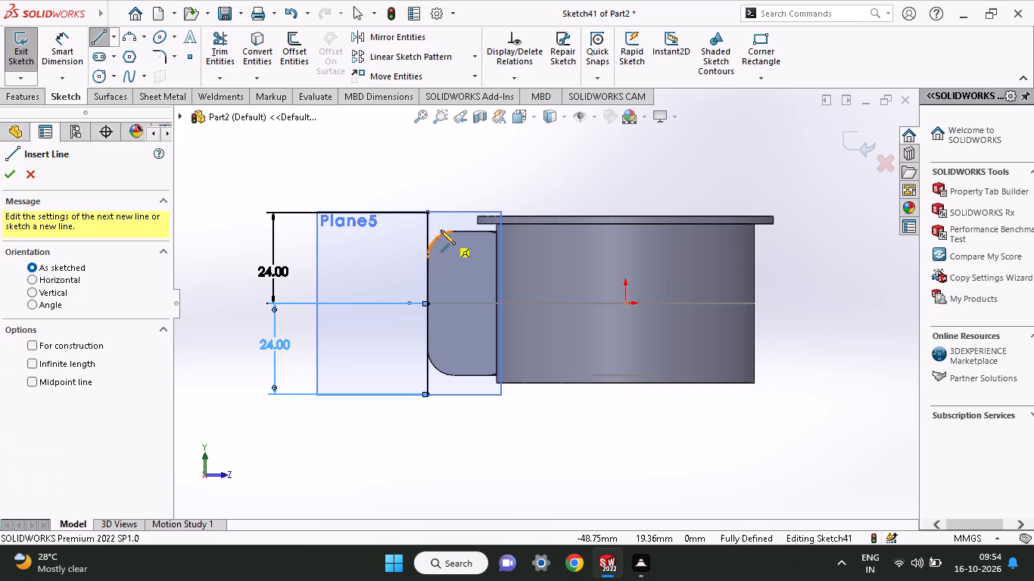
pyautogui.click(425, 213)
pyautogui.click(511, 208)
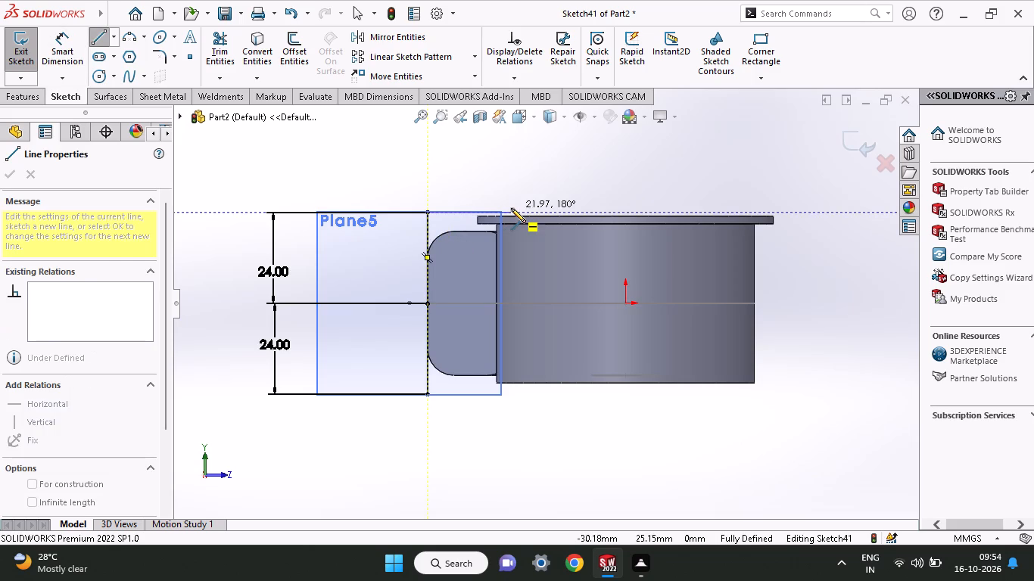
pyautogui.click(512, 396)
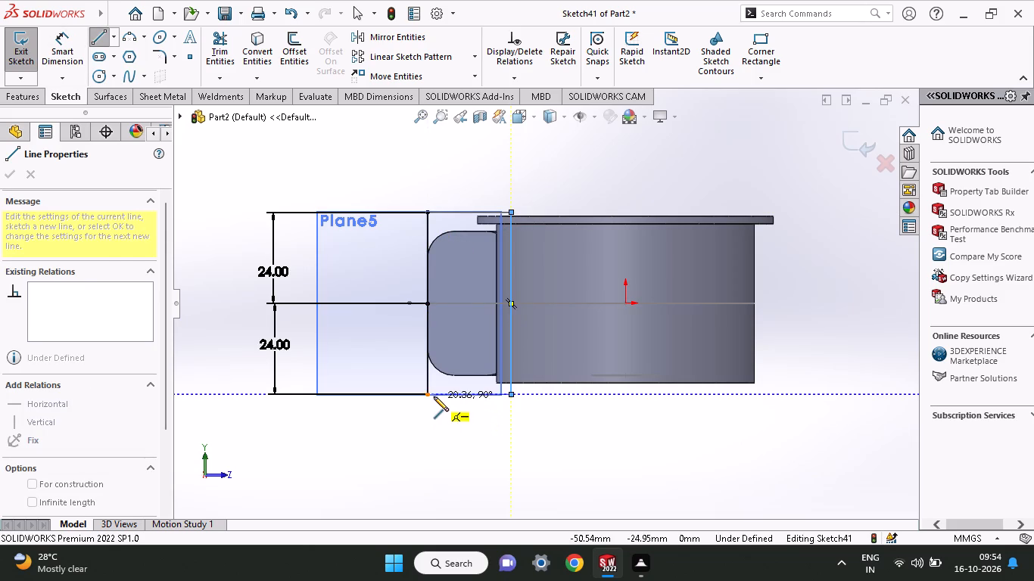
pyautogui.click(425, 396)
pyautogui.rightClick(429, 428)
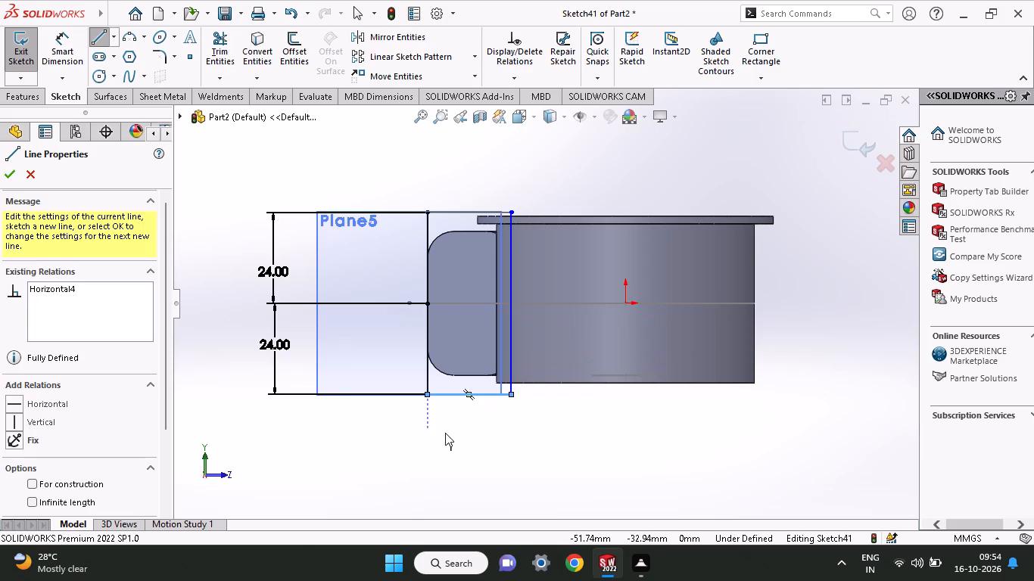
pyautogui.click(445, 433)
# Dimension the rectangle's upper horizontal line to 35 mm.
pyautogui.click(58, 57)
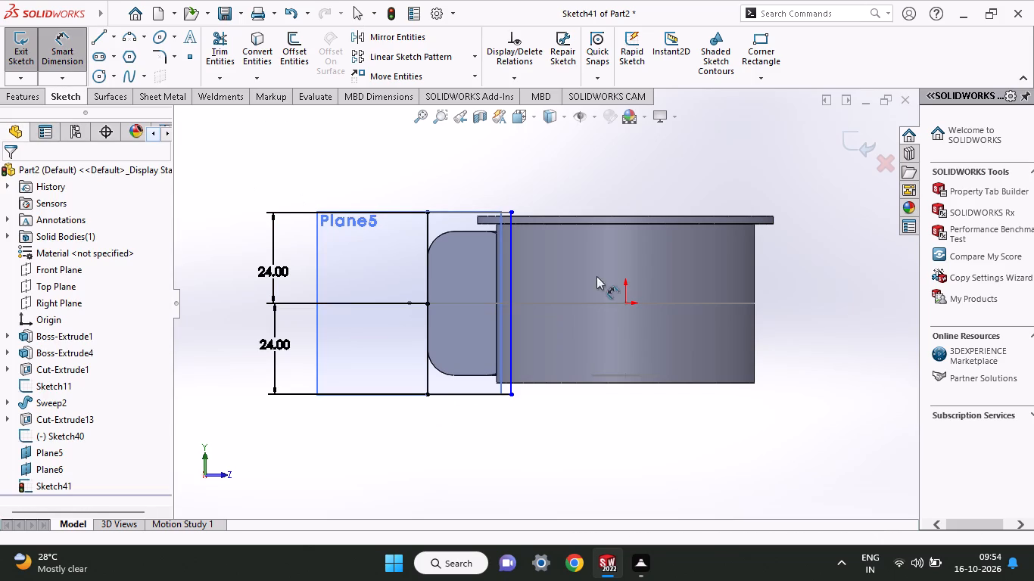
pyautogui.click(451, 215)
pyautogui.click(455, 163)
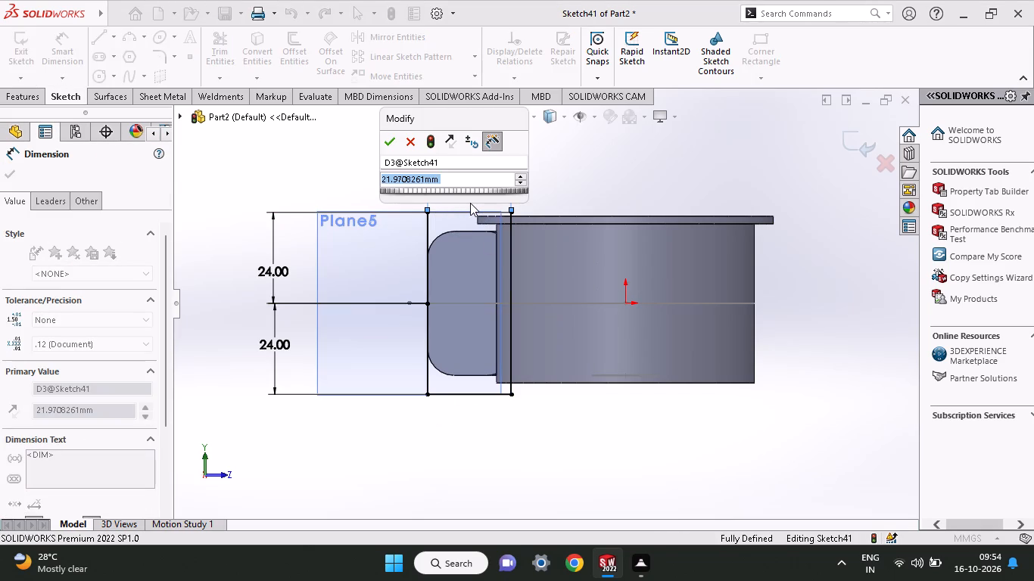
pyautogui.press('3')
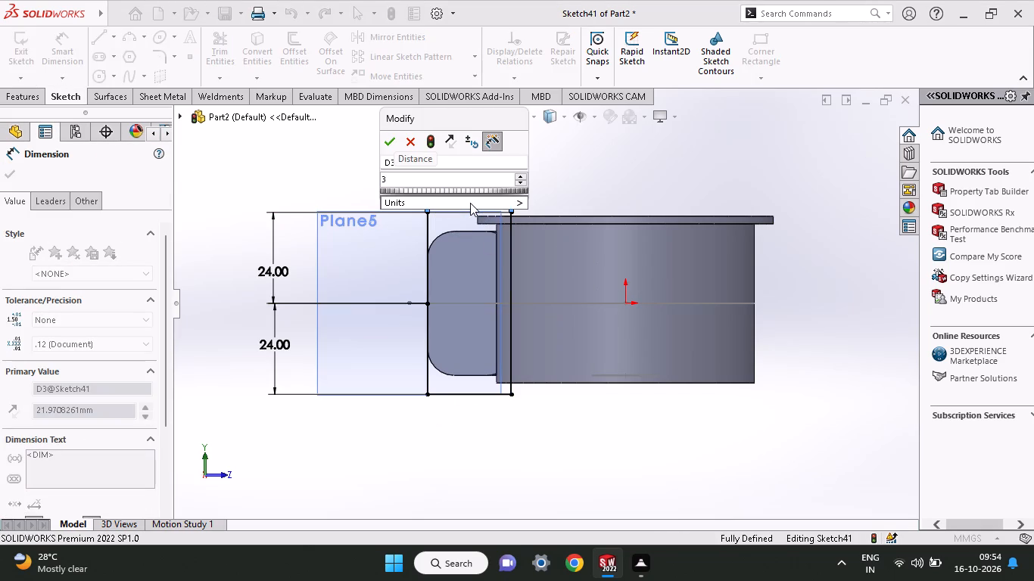
pyautogui.press('5')
pyautogui.press('Return')
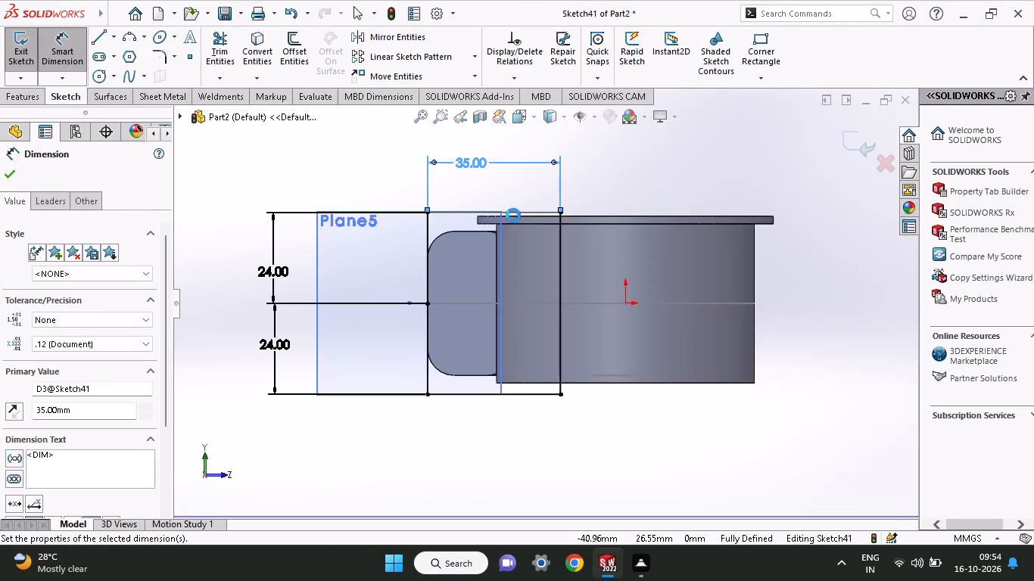
pyautogui.click(11, 180)
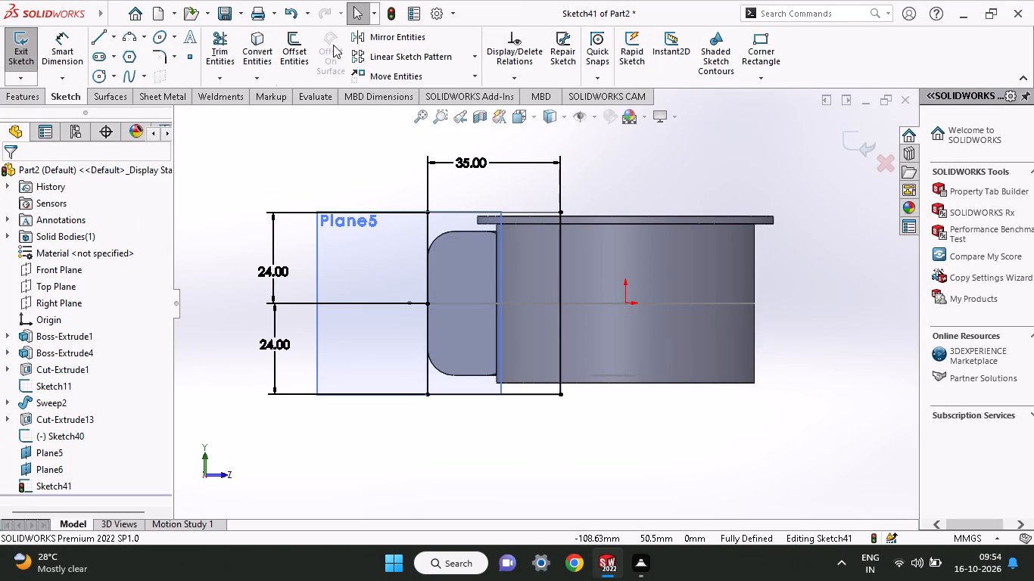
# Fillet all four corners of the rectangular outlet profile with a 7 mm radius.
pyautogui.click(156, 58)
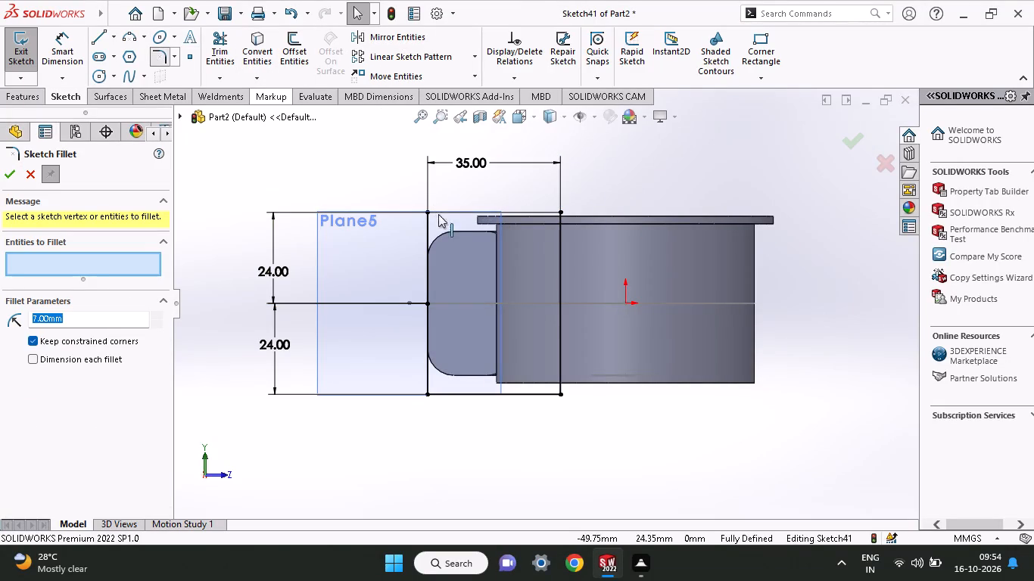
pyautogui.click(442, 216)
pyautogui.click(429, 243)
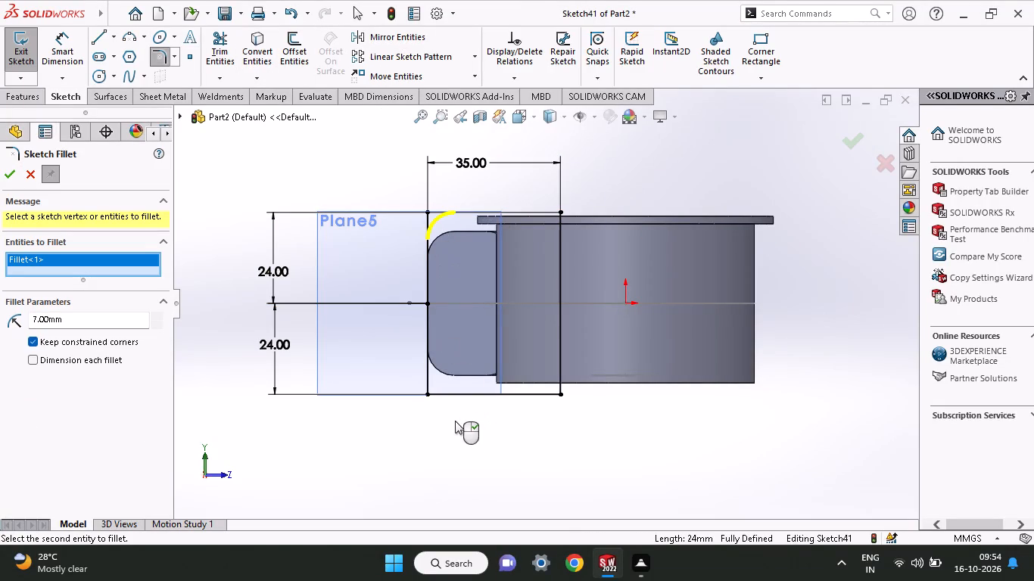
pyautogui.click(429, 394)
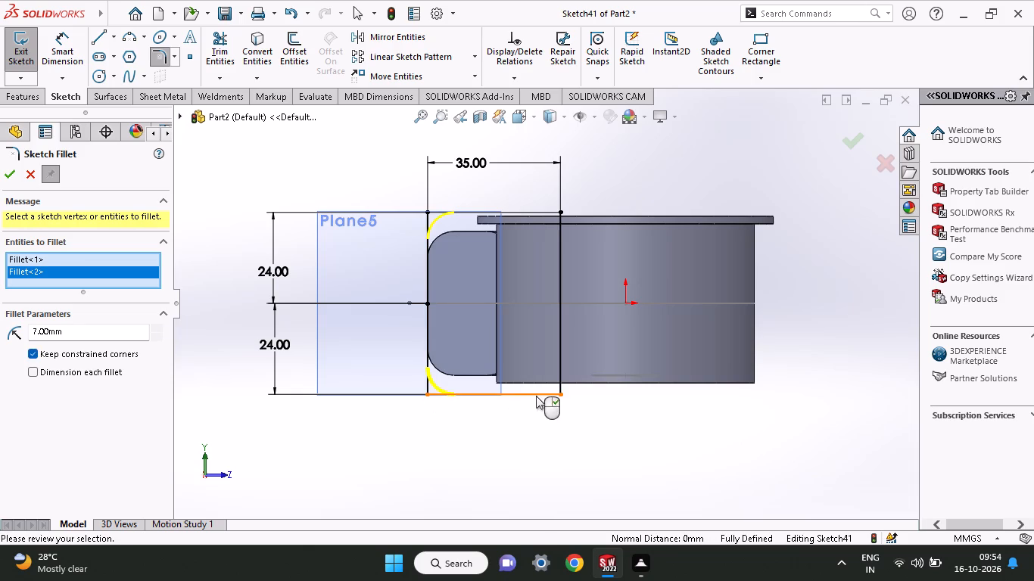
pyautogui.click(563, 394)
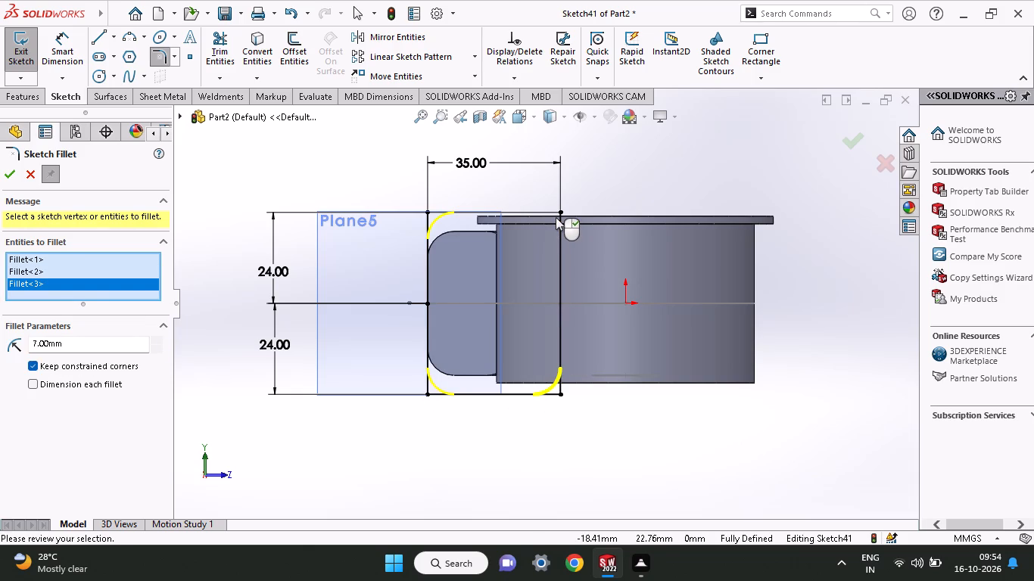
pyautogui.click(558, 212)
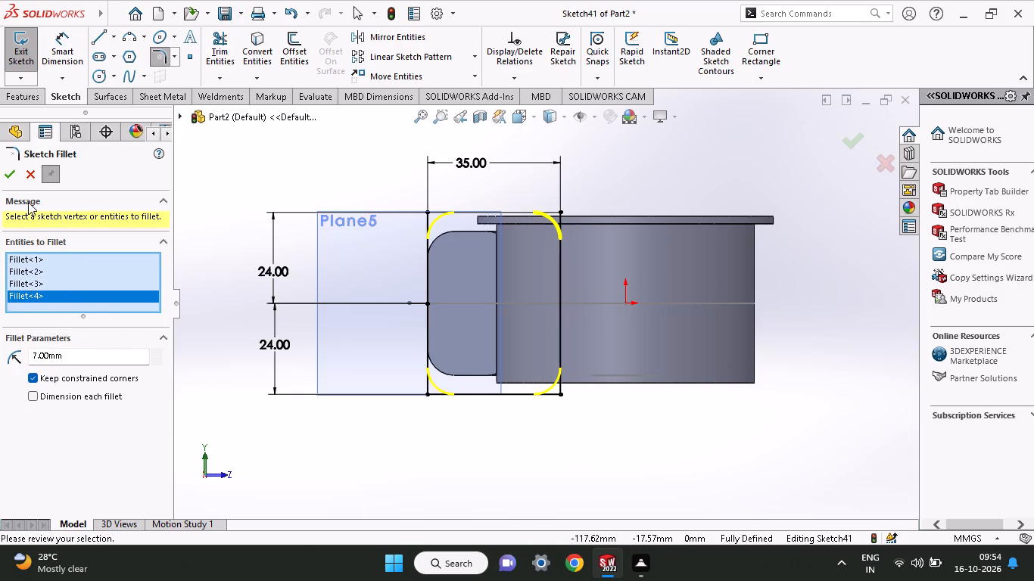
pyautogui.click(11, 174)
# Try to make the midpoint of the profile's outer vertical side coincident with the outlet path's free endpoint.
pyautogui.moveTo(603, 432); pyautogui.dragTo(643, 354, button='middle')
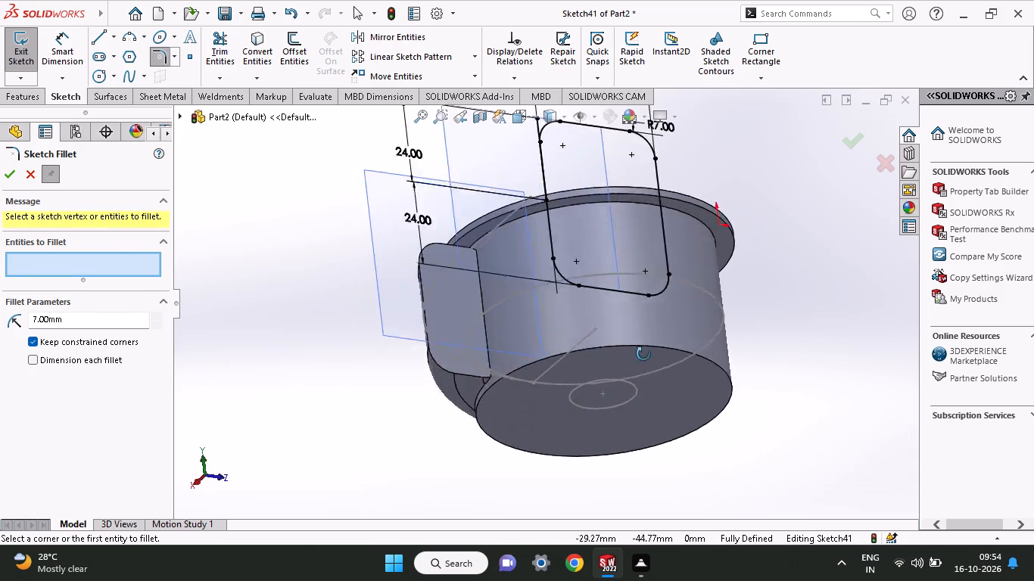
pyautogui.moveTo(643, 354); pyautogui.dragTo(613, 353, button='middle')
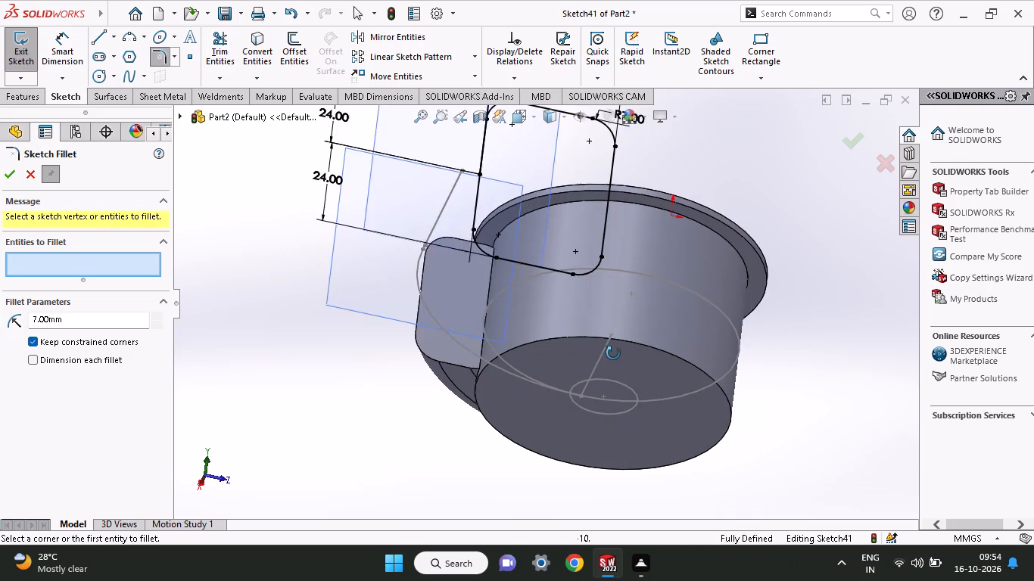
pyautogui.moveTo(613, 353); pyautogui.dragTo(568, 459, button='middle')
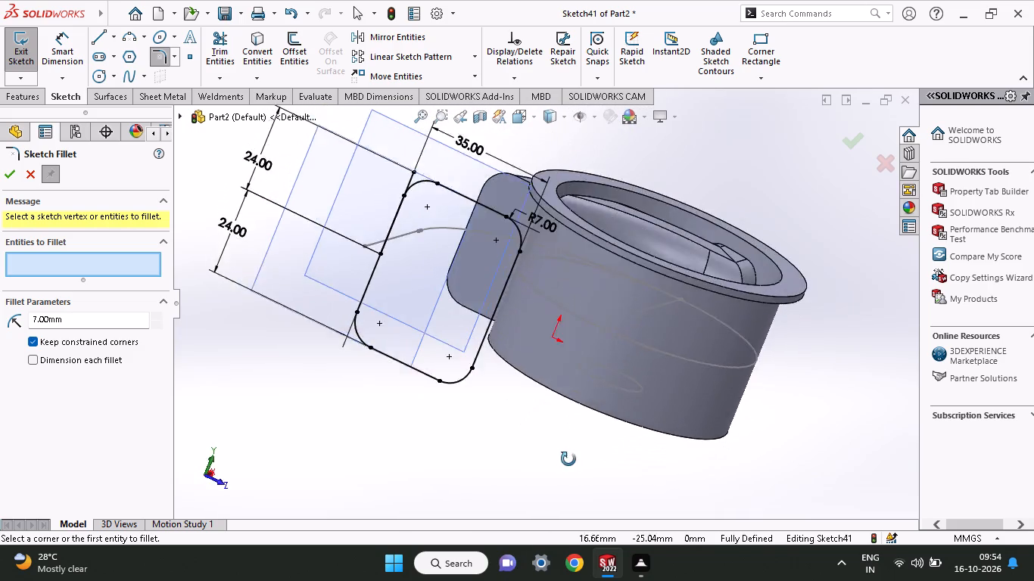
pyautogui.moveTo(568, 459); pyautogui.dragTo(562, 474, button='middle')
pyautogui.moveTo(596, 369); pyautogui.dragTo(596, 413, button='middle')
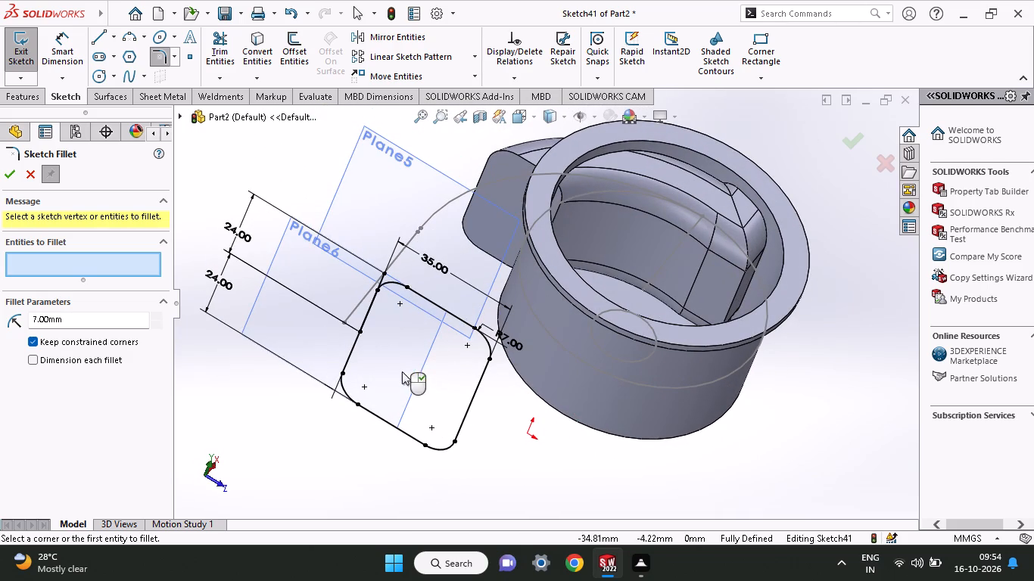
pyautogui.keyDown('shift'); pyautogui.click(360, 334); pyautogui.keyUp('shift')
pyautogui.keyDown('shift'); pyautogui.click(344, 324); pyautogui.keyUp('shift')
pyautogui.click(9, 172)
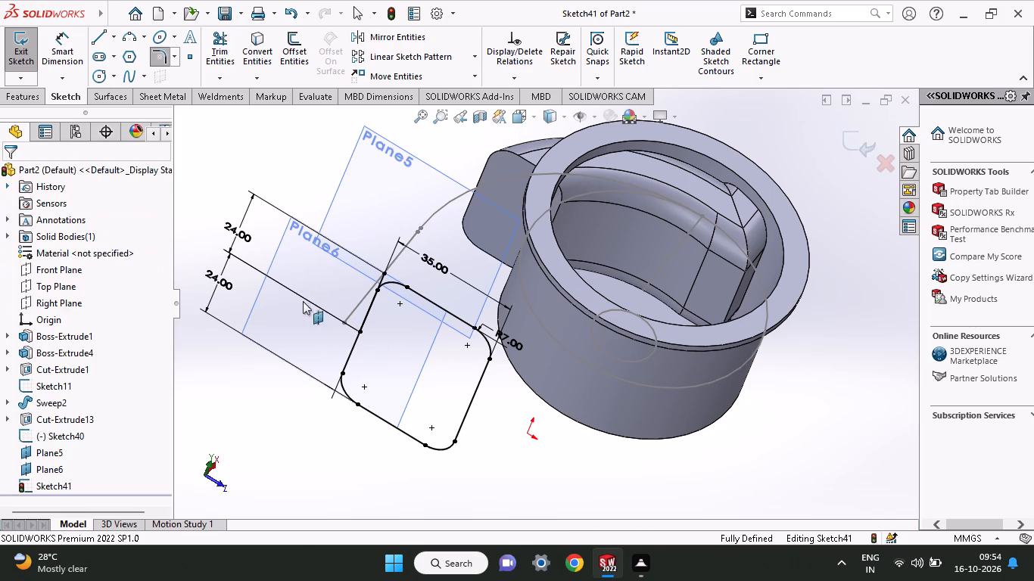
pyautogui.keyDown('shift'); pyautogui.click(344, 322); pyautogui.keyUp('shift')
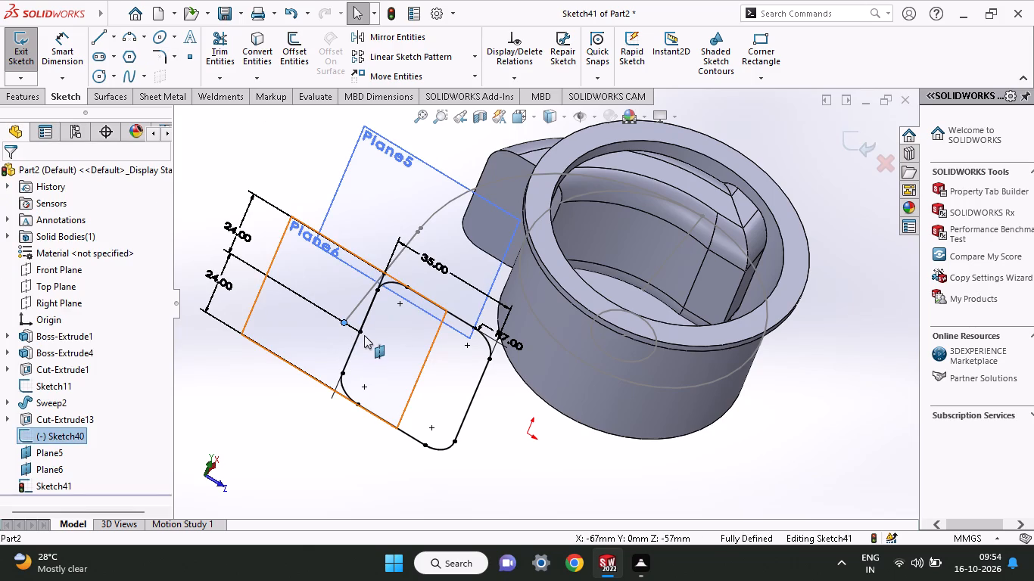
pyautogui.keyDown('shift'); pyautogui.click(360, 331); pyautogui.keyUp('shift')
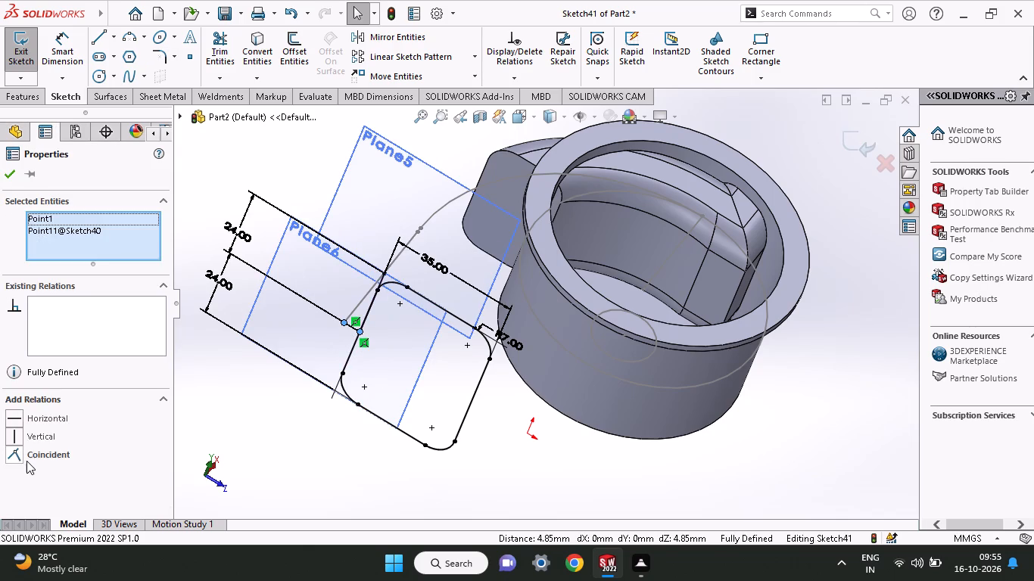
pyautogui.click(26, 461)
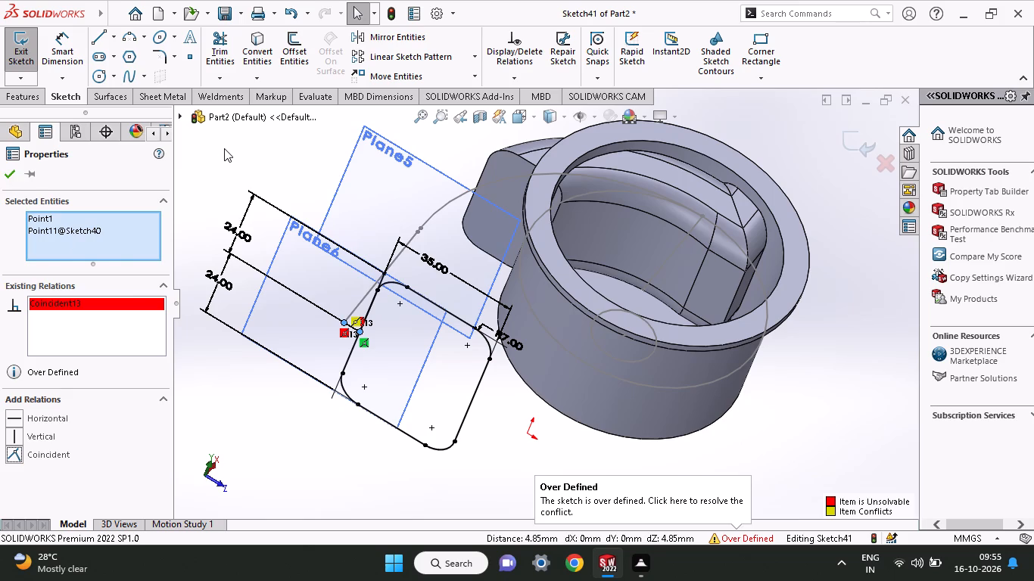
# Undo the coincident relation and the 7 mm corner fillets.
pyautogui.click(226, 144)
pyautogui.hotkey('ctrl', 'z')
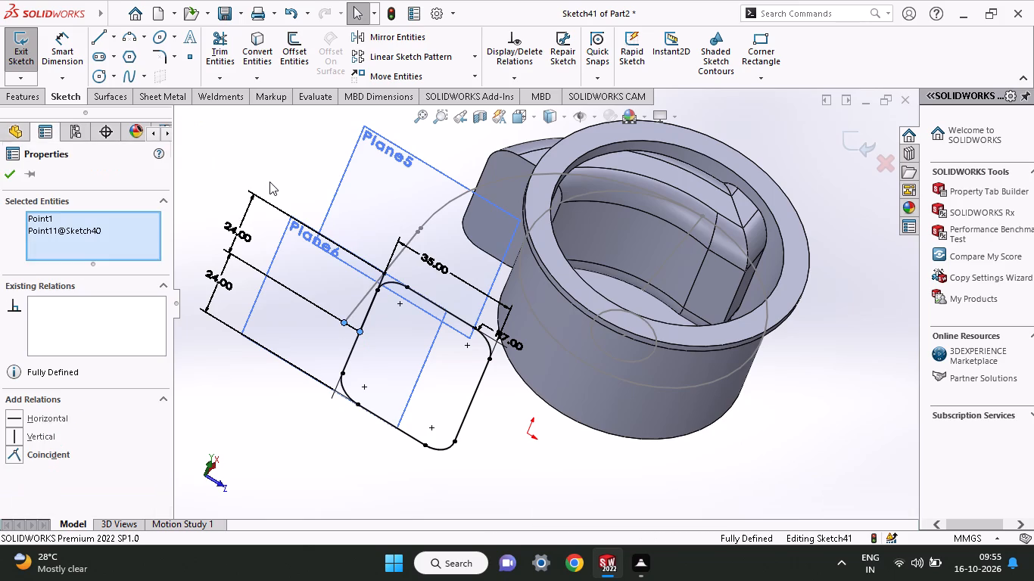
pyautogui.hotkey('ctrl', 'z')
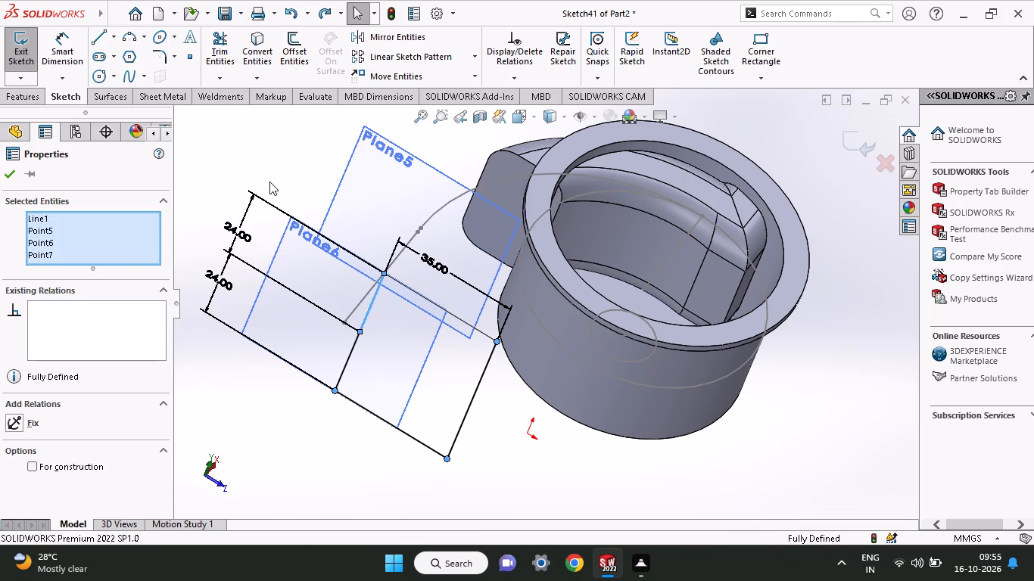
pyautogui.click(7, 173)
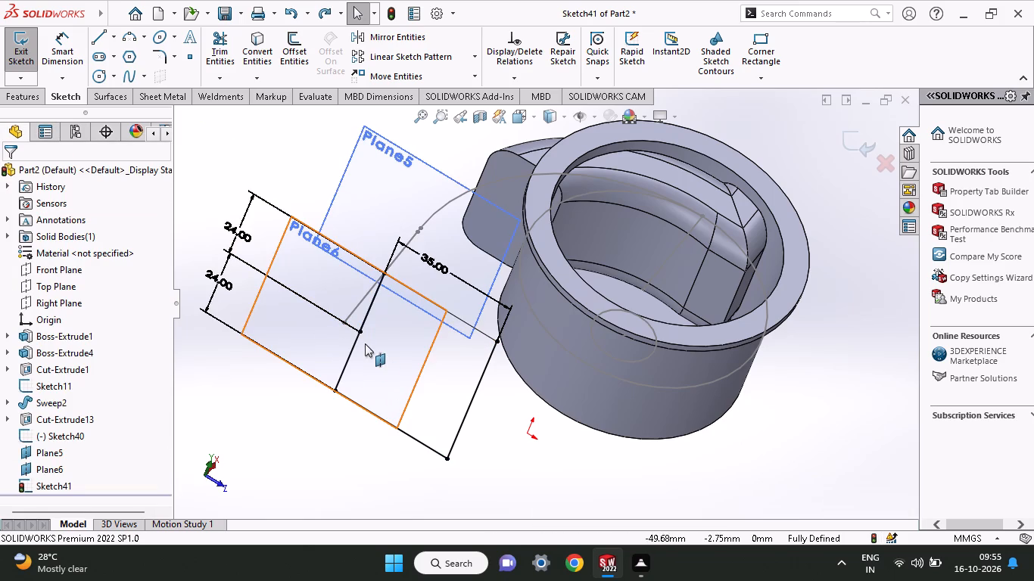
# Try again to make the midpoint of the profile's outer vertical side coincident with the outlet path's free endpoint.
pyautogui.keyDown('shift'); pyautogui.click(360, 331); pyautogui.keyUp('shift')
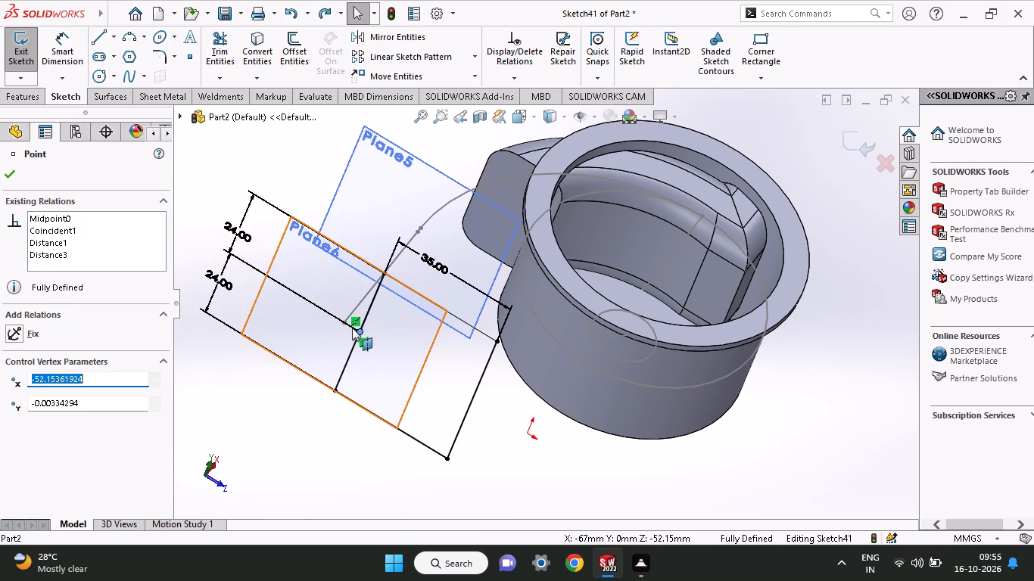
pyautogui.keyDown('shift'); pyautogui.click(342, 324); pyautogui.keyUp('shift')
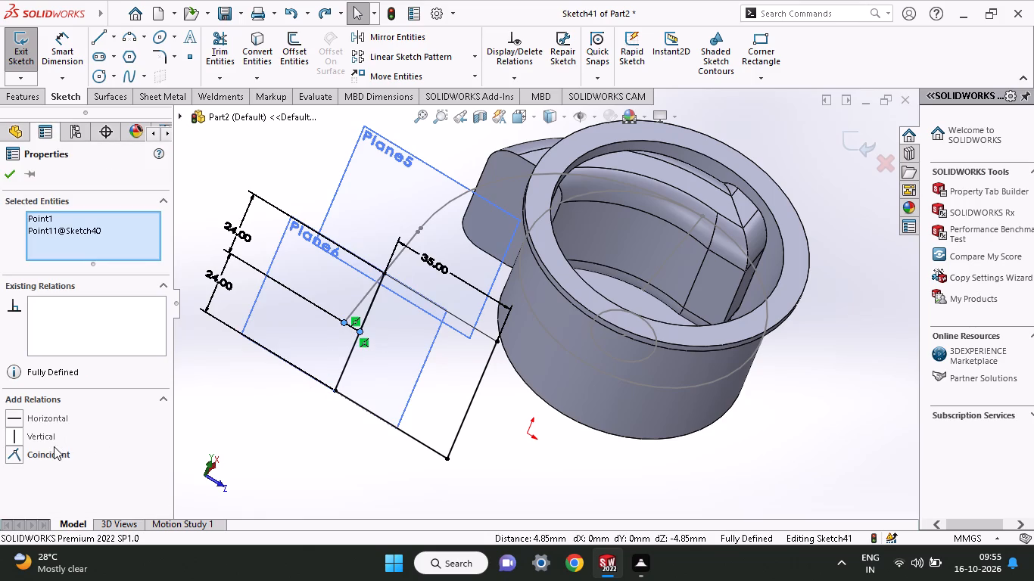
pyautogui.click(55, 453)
# Undo the coincident relation, the dimensions and all rectangle lines until the outlet profile sketch is empty.
pyautogui.hotkey('ctrl', 'z')
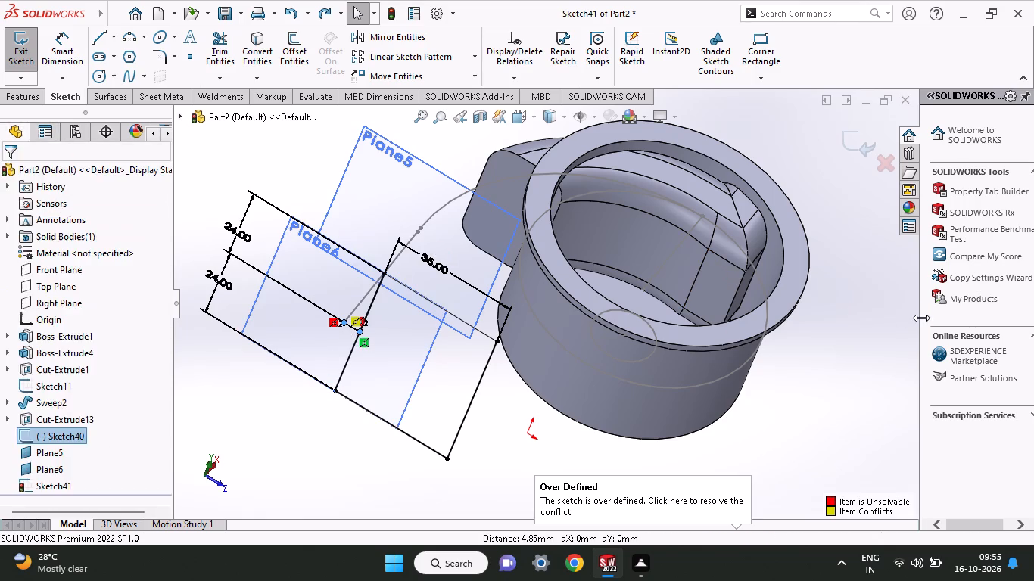
pyautogui.hotkey('ctrl', 'z')
pyautogui.hotkey('ctrl', 'z')
pyautogui.hotkey('ctrl', 'z')
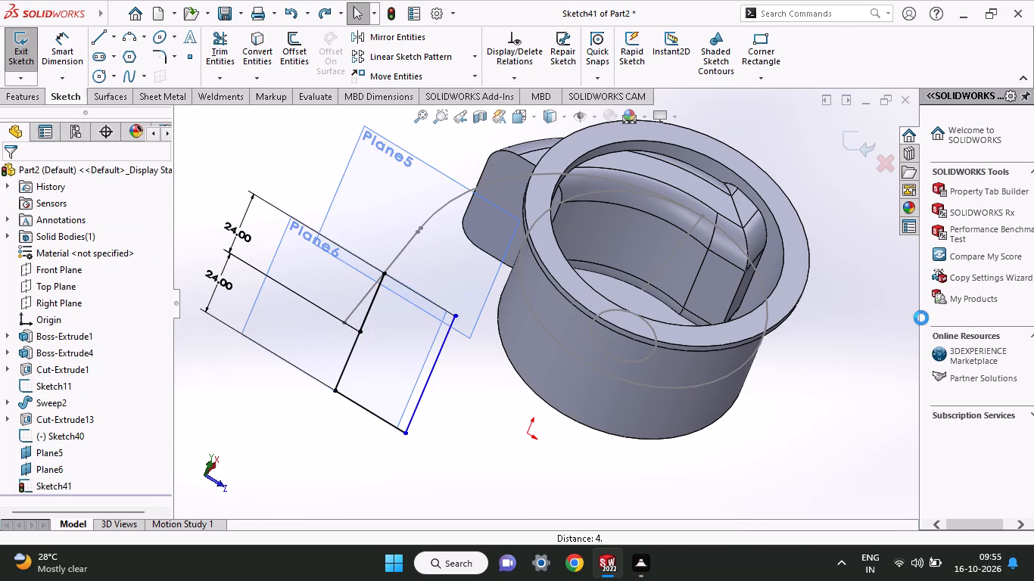
pyautogui.hotkey('ctrl', 'z')
pyautogui.hotkey('ctrl', 'z')
pyautogui.hotkey('ctrl', 'z')
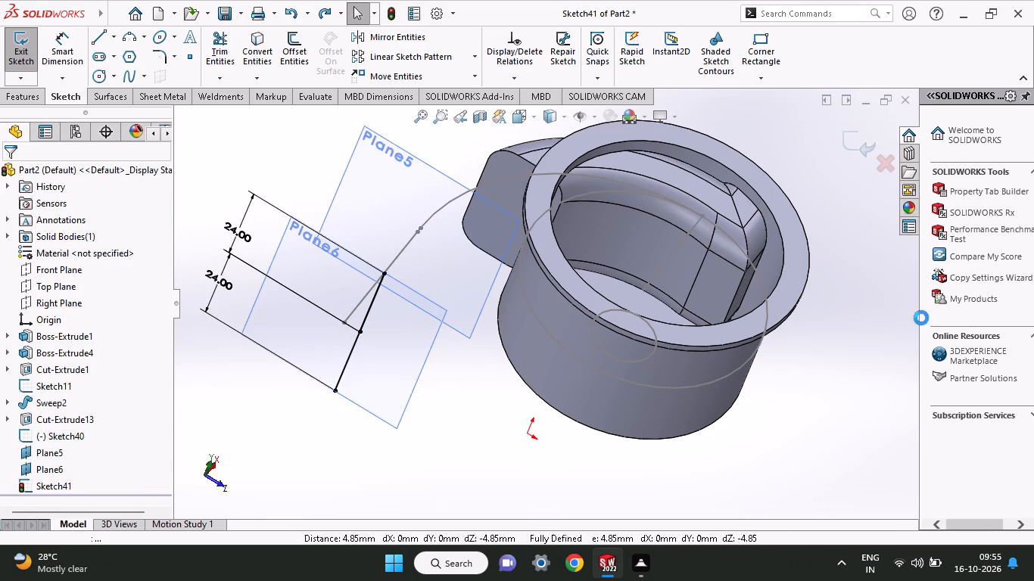
pyautogui.hotkey('ctrl', 'z')
pyautogui.hotkey('ctrl', 'z')
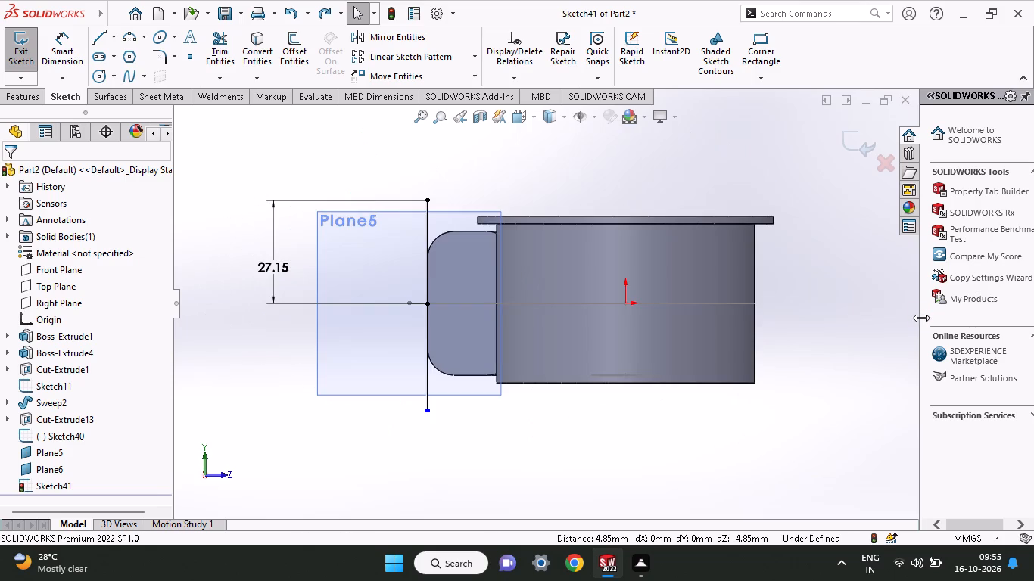
pyautogui.hotkey('ctrl', 'z')
pyautogui.hotkey('ctrl', 'z')
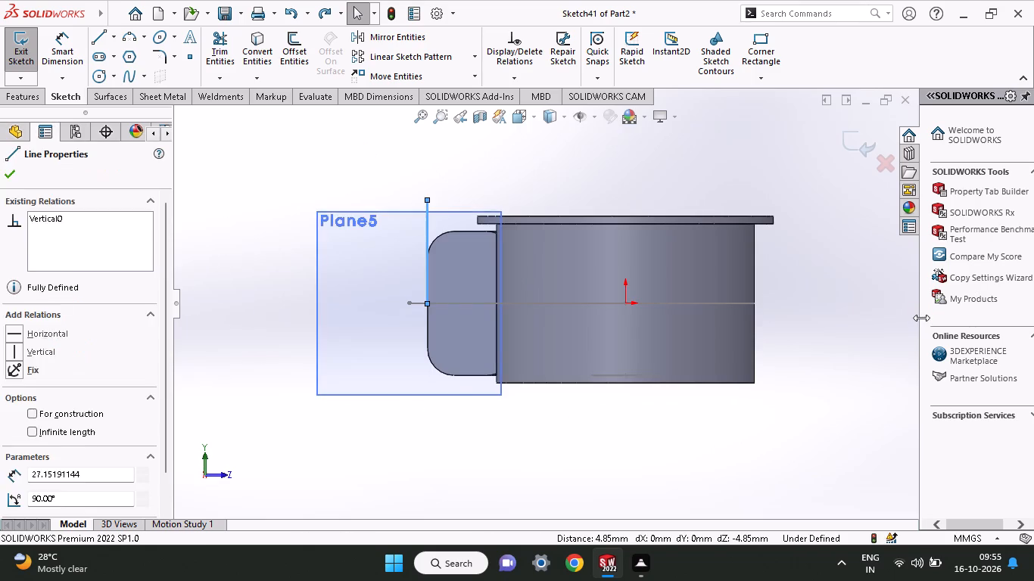
pyautogui.hotkey('ctrl', 'z')
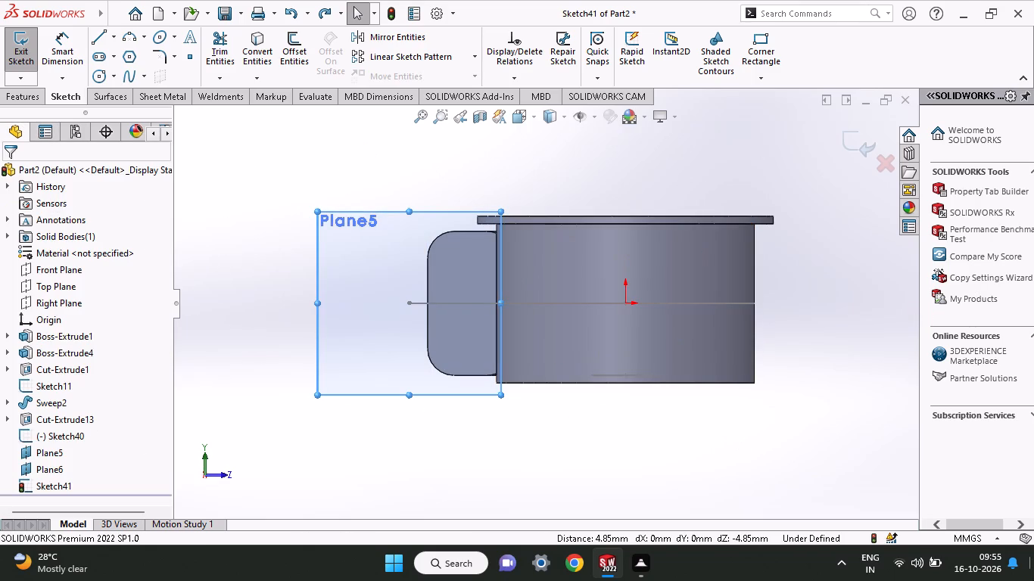
# Sketch a vertical line about 19 mm up from the outlet path's free endpoint, continuing back down to about 17 mm below it.
pyautogui.click(96, 40)
pyautogui.click(409, 303)
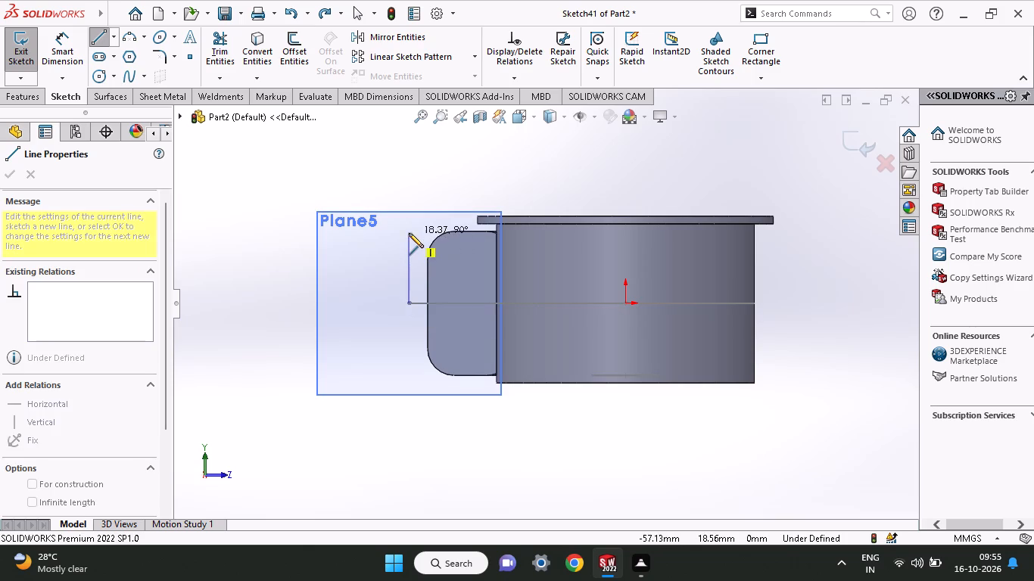
pyautogui.click(409, 233)
pyautogui.click(413, 366)
pyautogui.rightClick(371, 334)
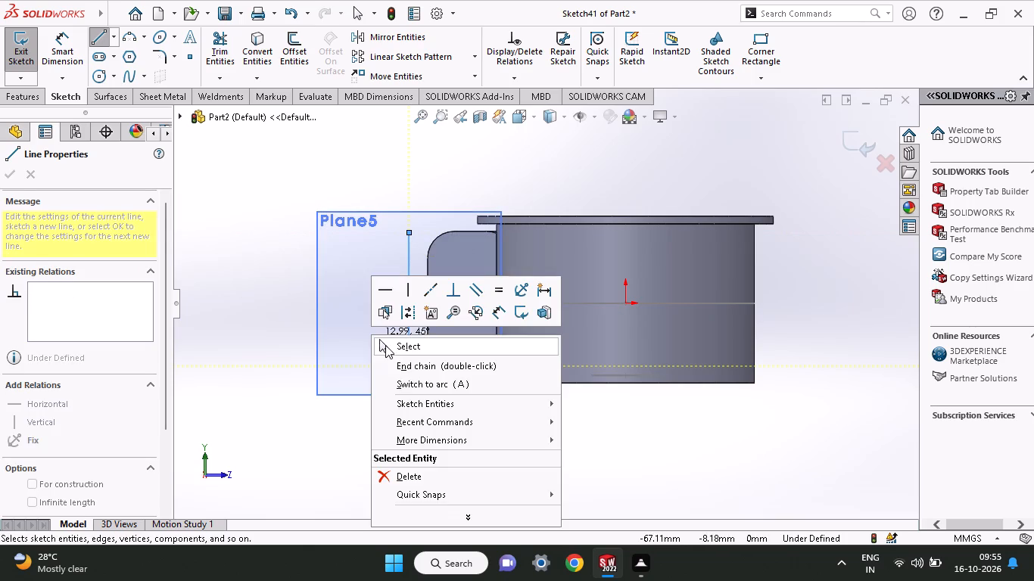
pyautogui.click(385, 345)
# Dimension the vertical line's upper and lower ends each 24 mm from the outlet path's free endpoint.
pyautogui.click(61, 33)
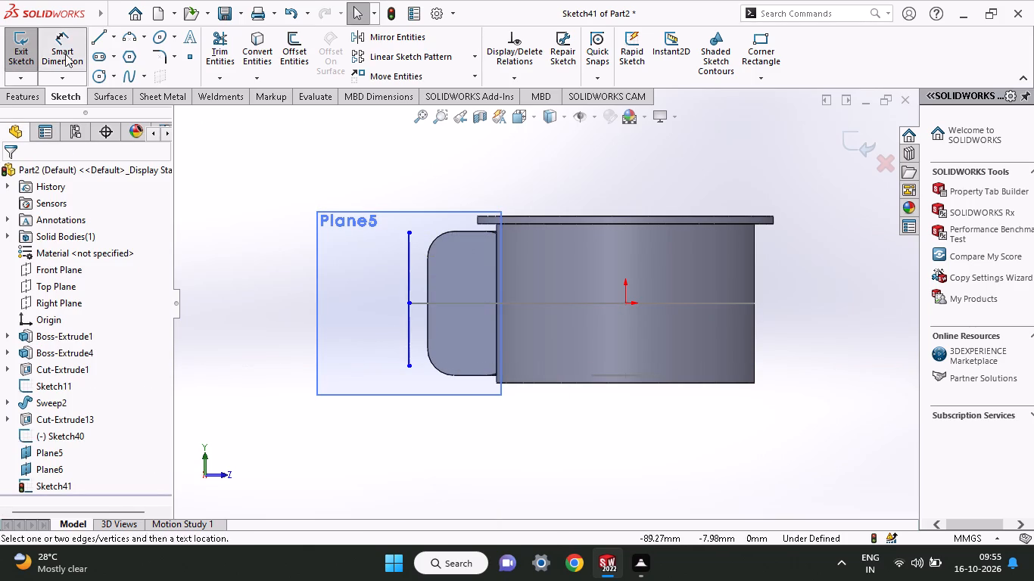
pyautogui.click(410, 305)
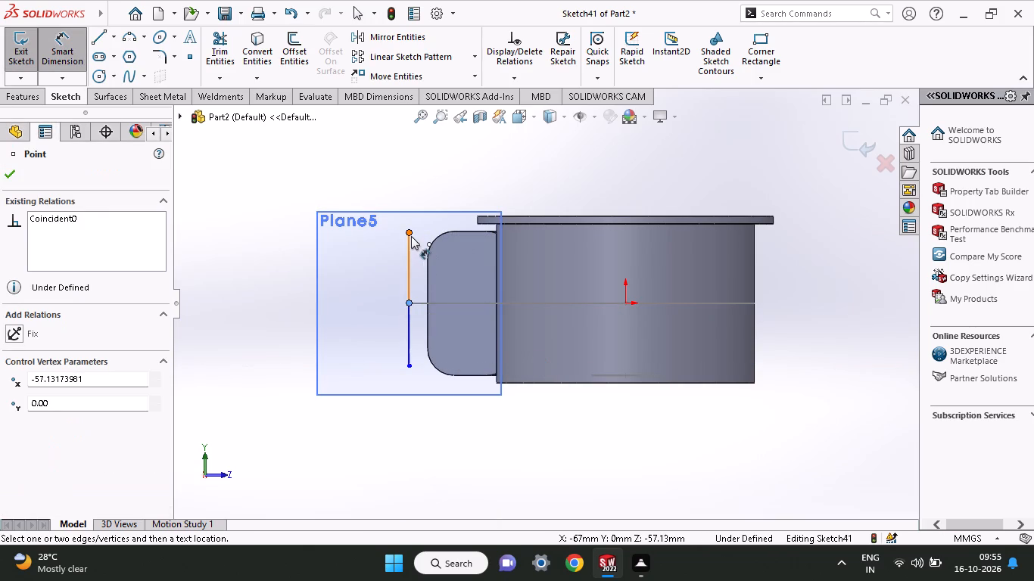
pyautogui.click(411, 236)
pyautogui.click(252, 268)
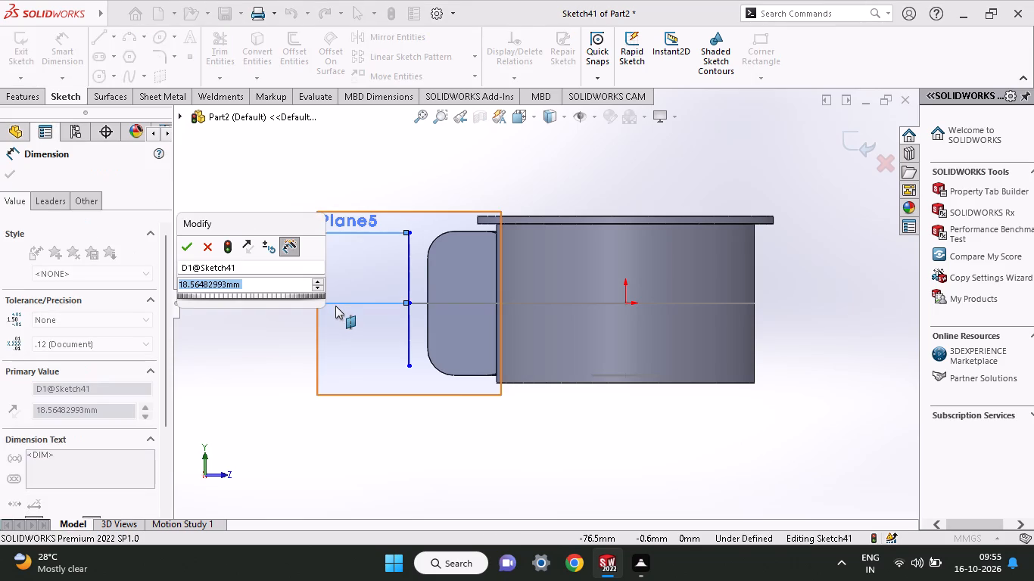
pyautogui.write('24')
pyautogui.press('Return')
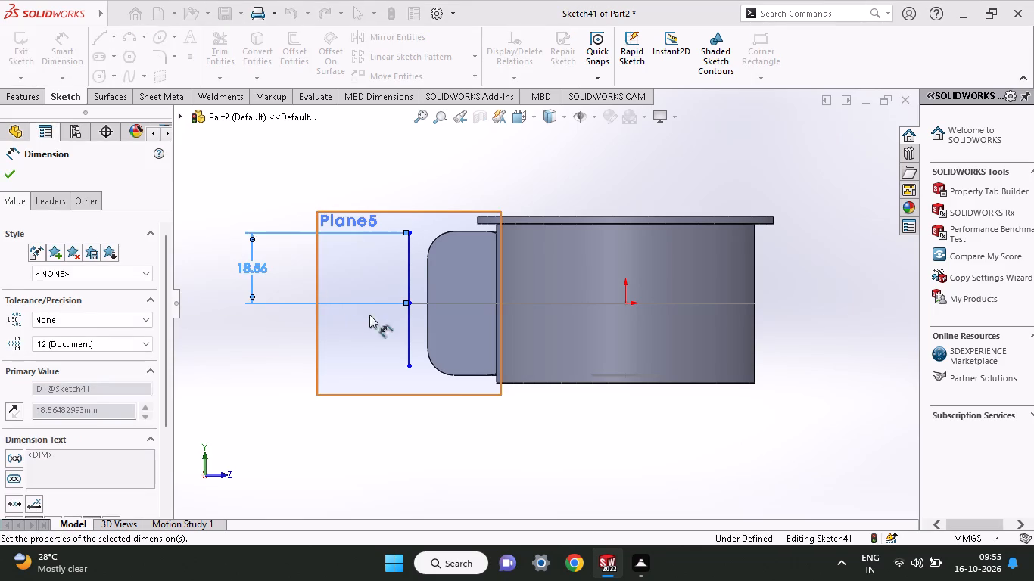
pyautogui.click(409, 367)
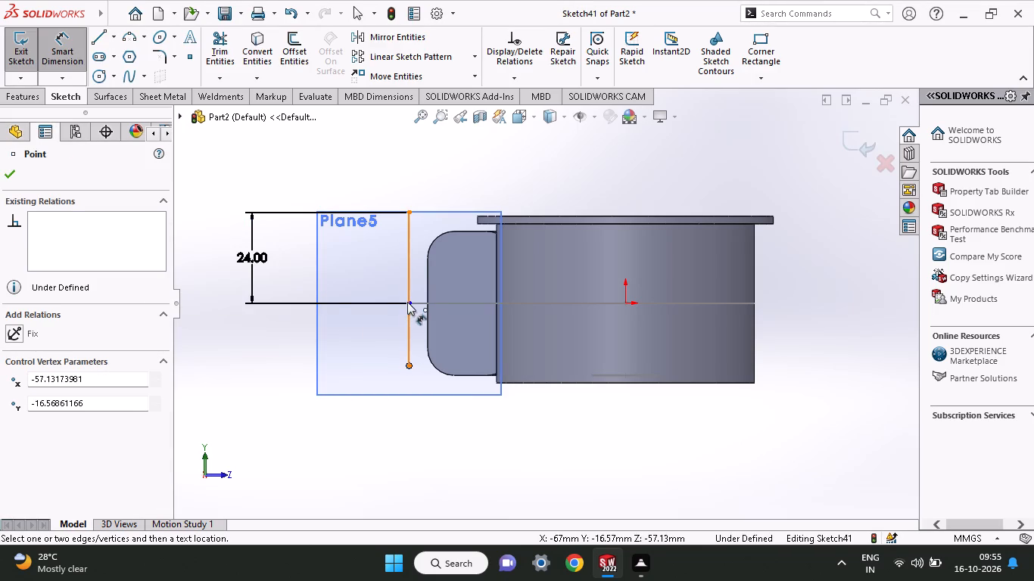
pyautogui.click(407, 302)
pyautogui.click(253, 349)
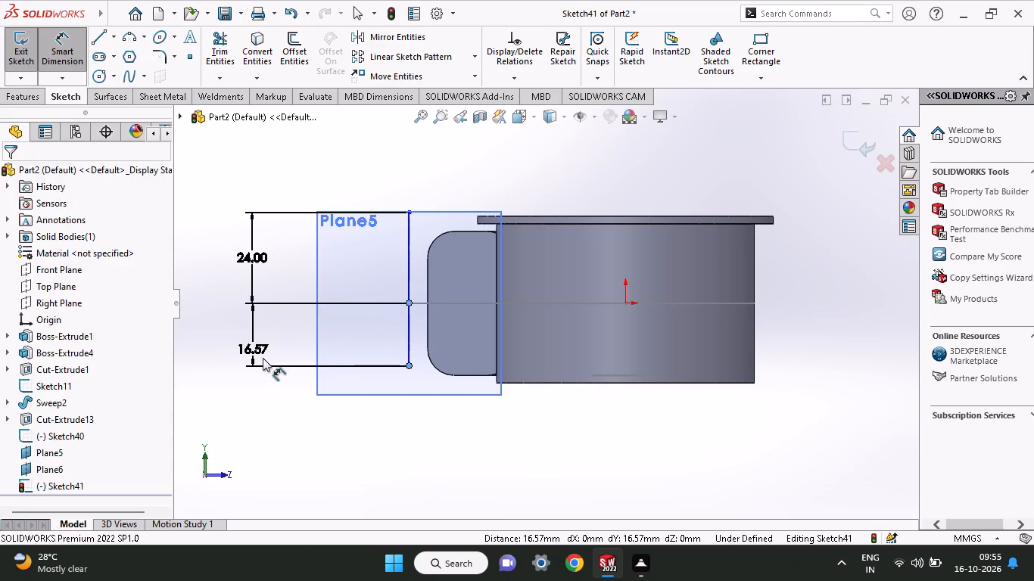
pyautogui.write('24')
pyautogui.press('Return')
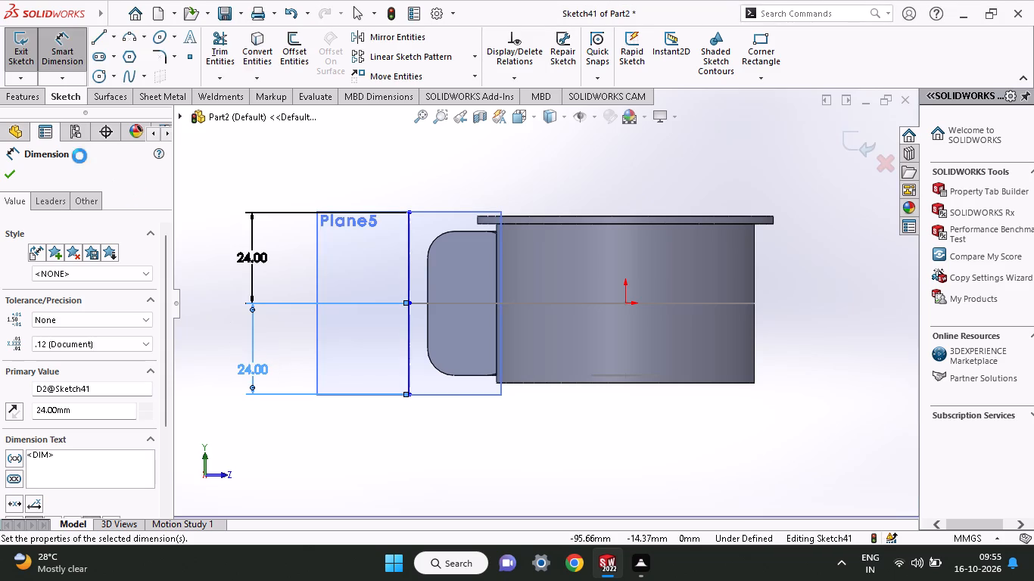
# Sketch a horizontal line about 31 mm long toward the housing from the vertical line's upper end.
pyautogui.click(92, 42)
pyautogui.click(405, 209)
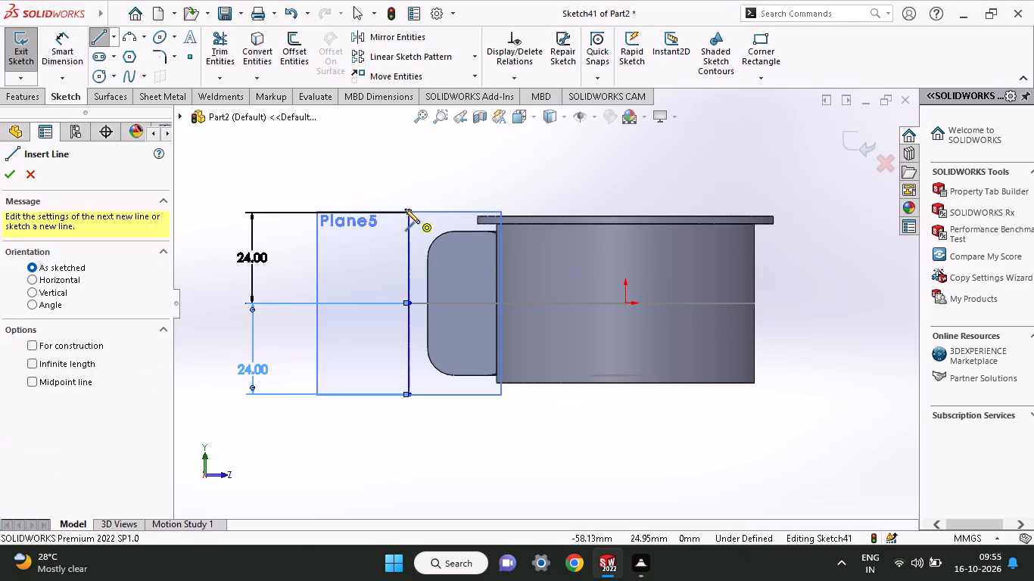
pyautogui.click(525, 209)
pyautogui.rightClick(518, 184)
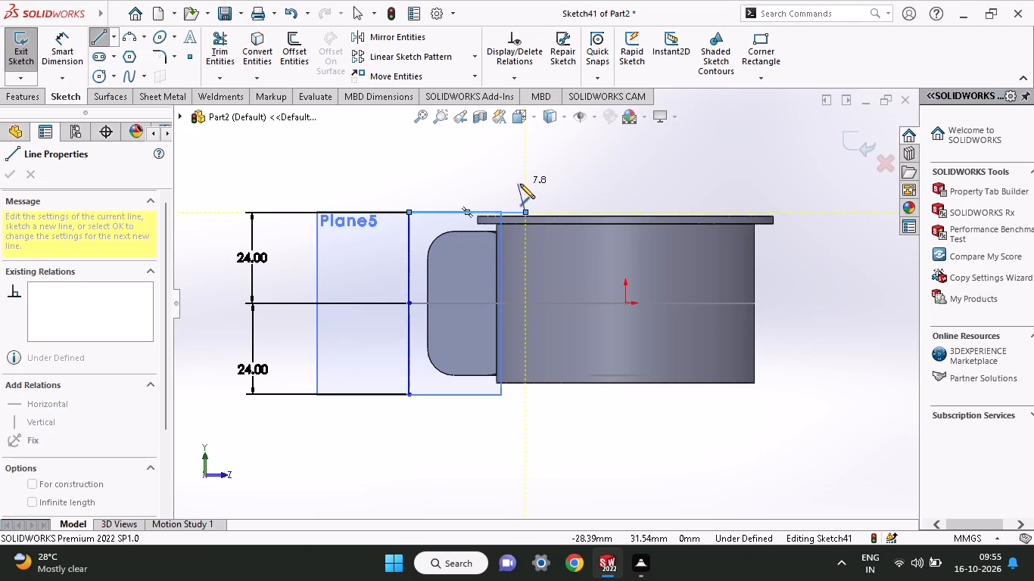
pyautogui.click(540, 195)
# Dimension the upper horizontal line to 35 mm.
pyautogui.click(66, 61)
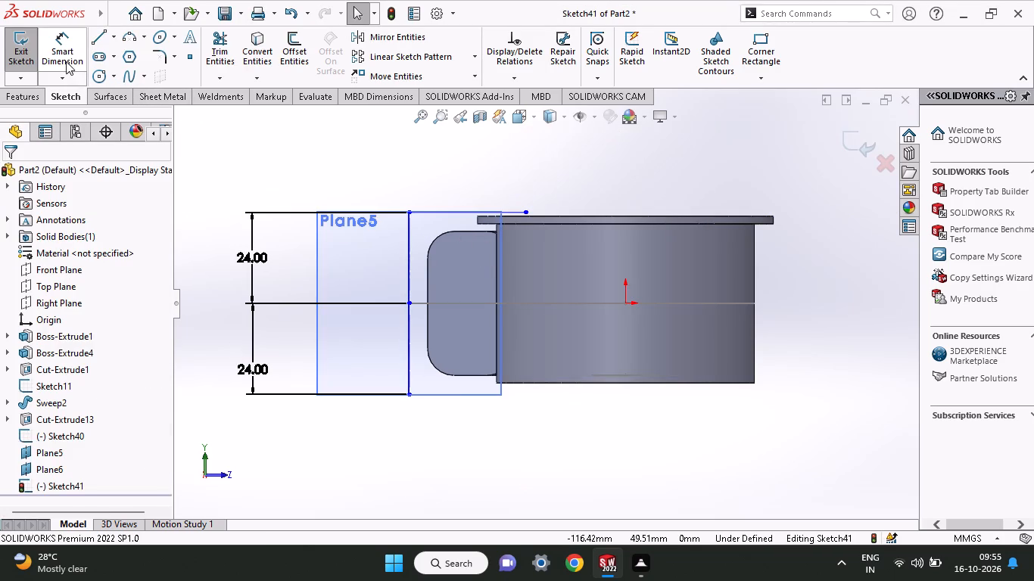
pyautogui.click(453, 213)
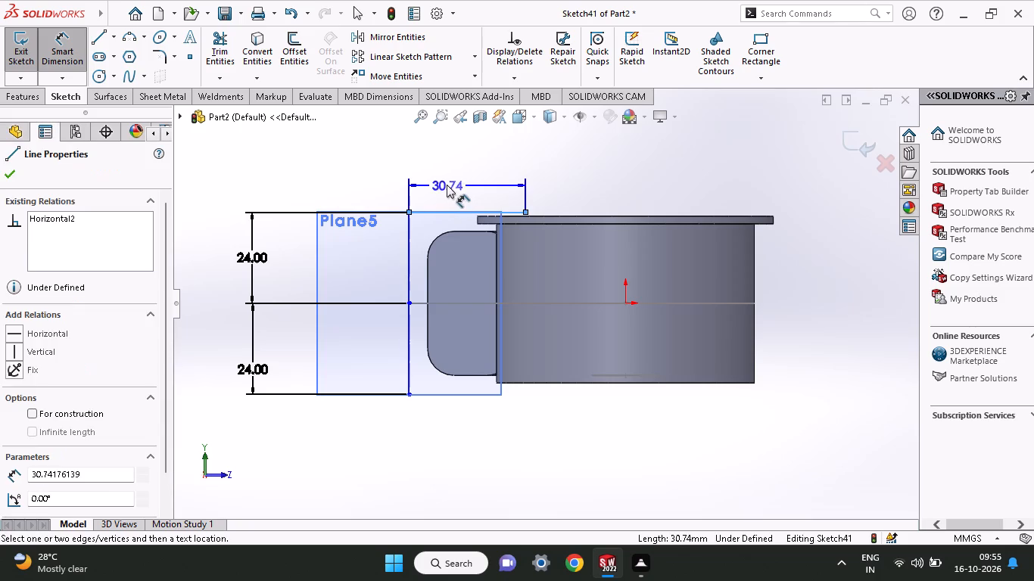
pyautogui.click(447, 185)
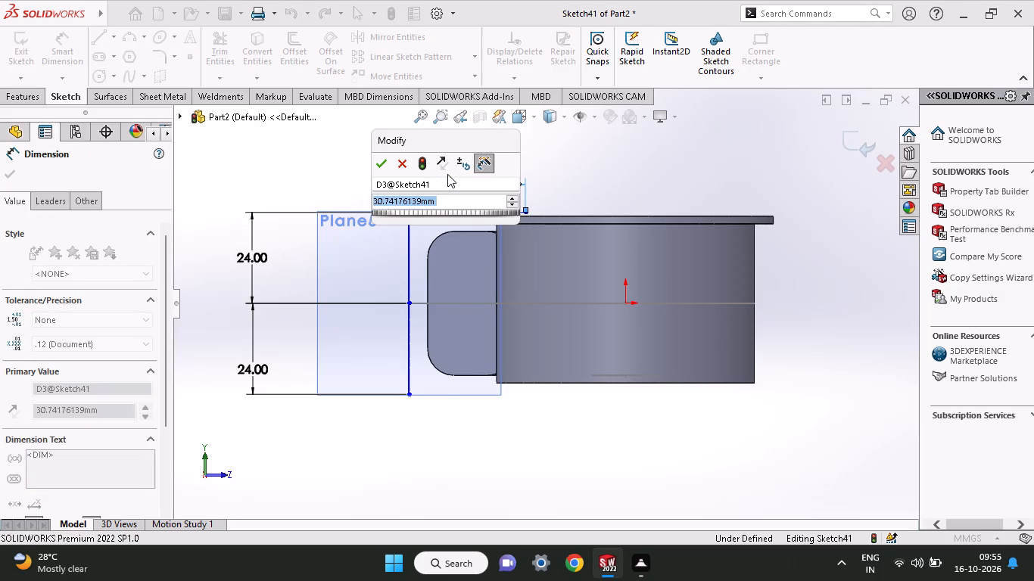
pyautogui.write('35')
pyautogui.press('Return')
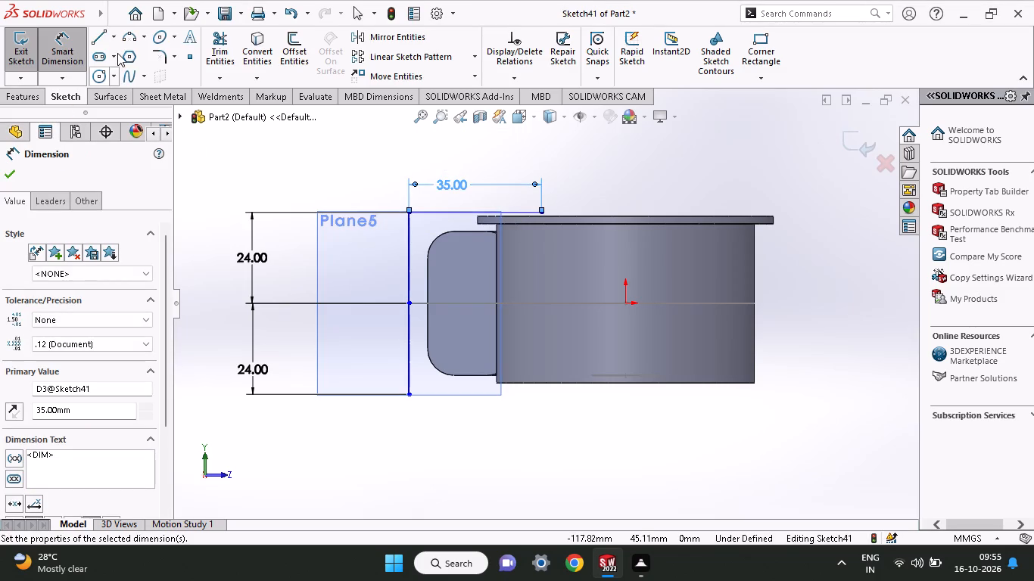
# Close the rectangular profile with a second vertical line and a lower horizontal line back to the first vertical line's lower end.
pyautogui.click(100, 42)
pyautogui.click(538, 214)
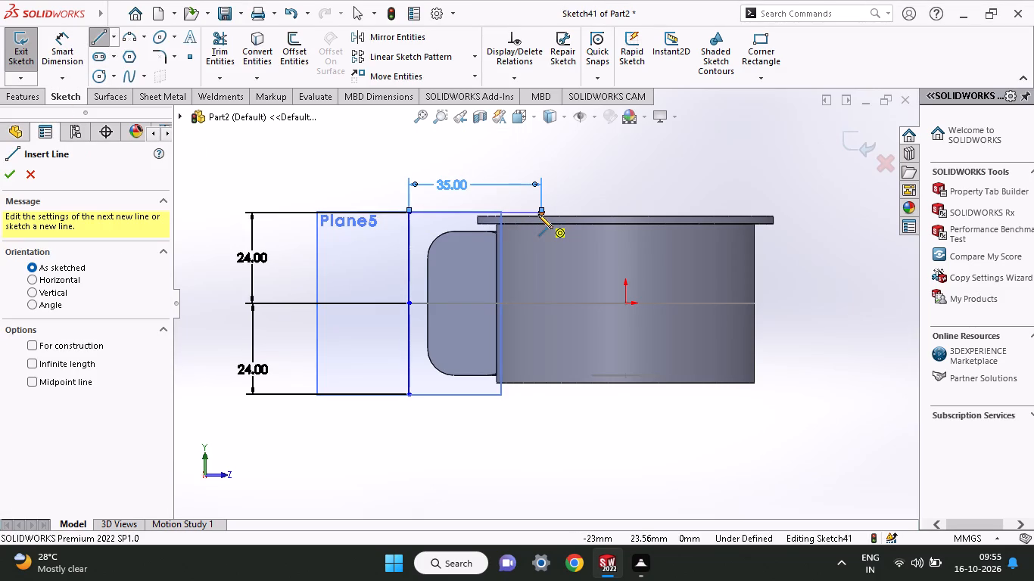
pyautogui.click(539, 396)
pyautogui.click(413, 396)
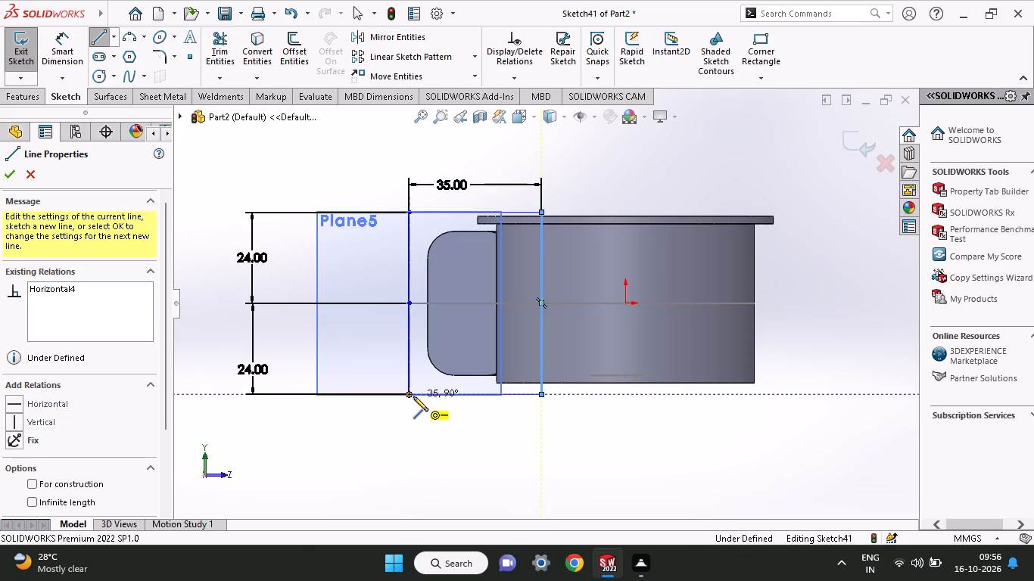
pyautogui.rightClick(435, 419)
pyautogui.click(456, 427)
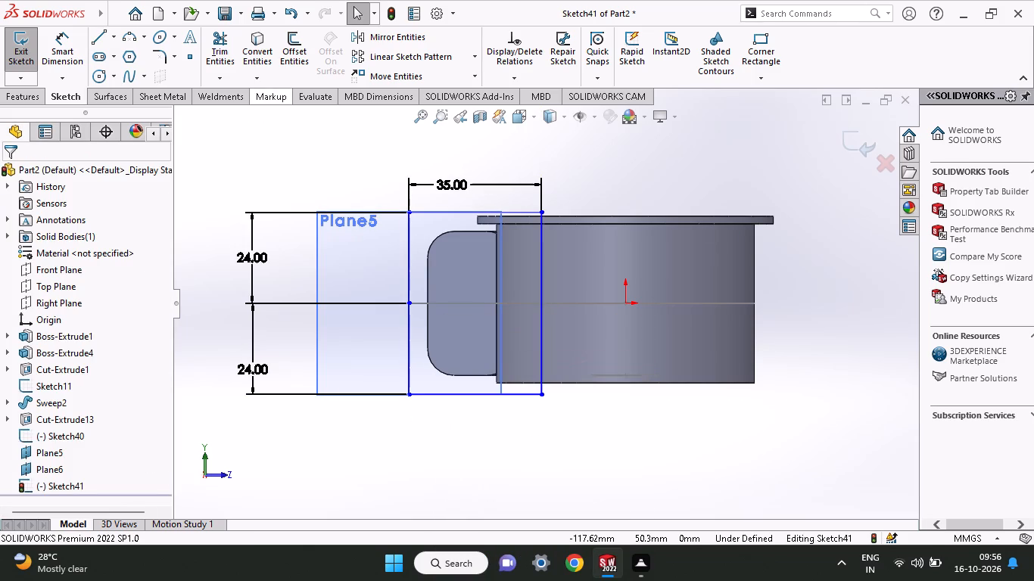
# Fillet all four corners of the rectangular outlet profile with a 7 mm radius.
pyautogui.click(154, 57)
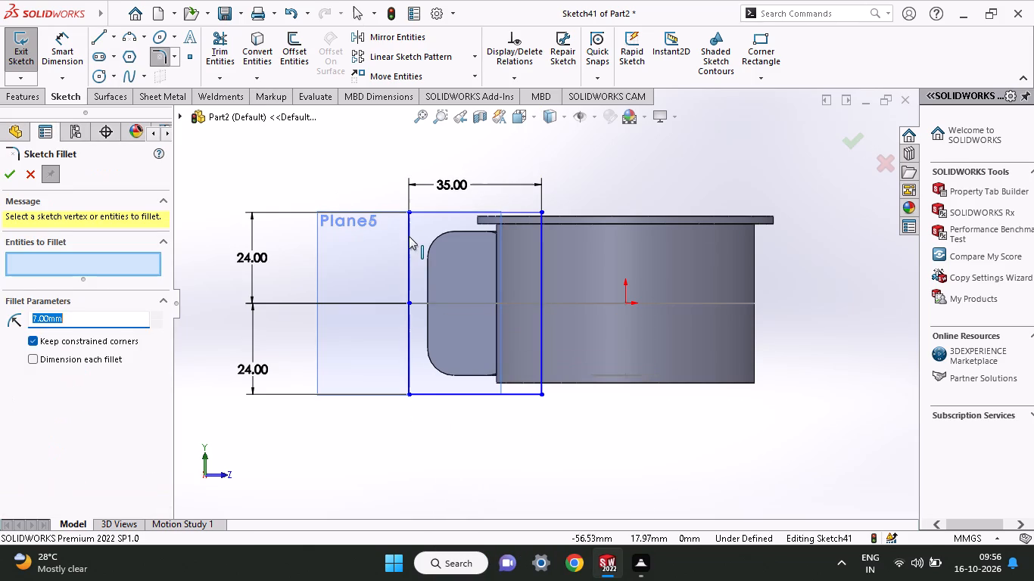
pyautogui.click(409, 236)
pyautogui.click(422, 216)
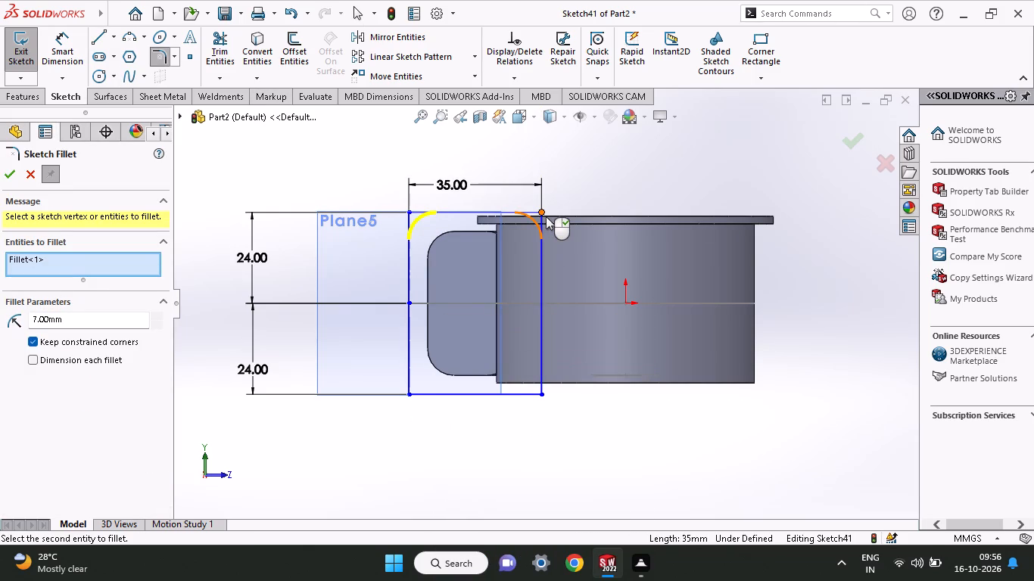
pyautogui.click(546, 216)
pyautogui.click(543, 397)
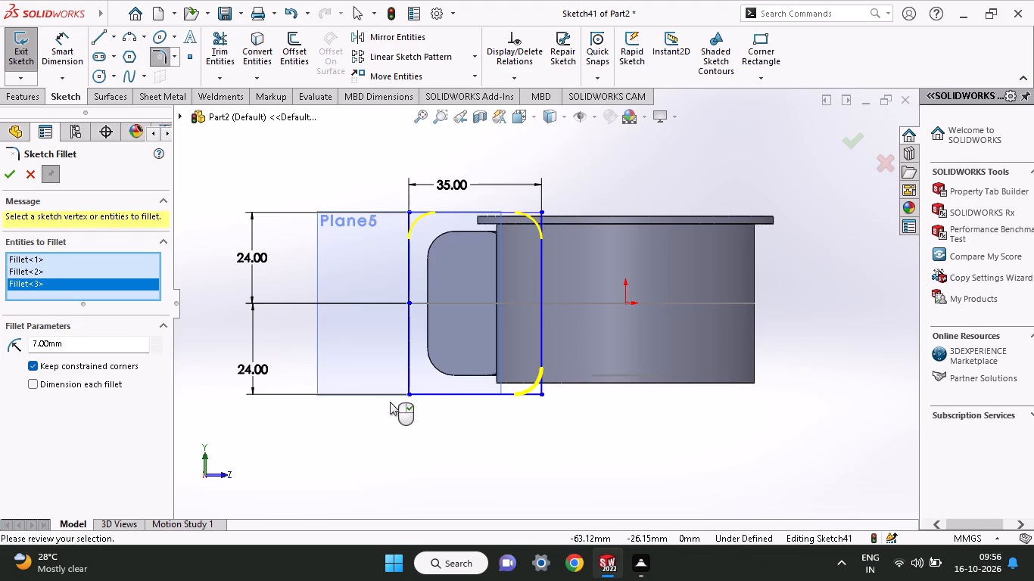
pyautogui.click(413, 392)
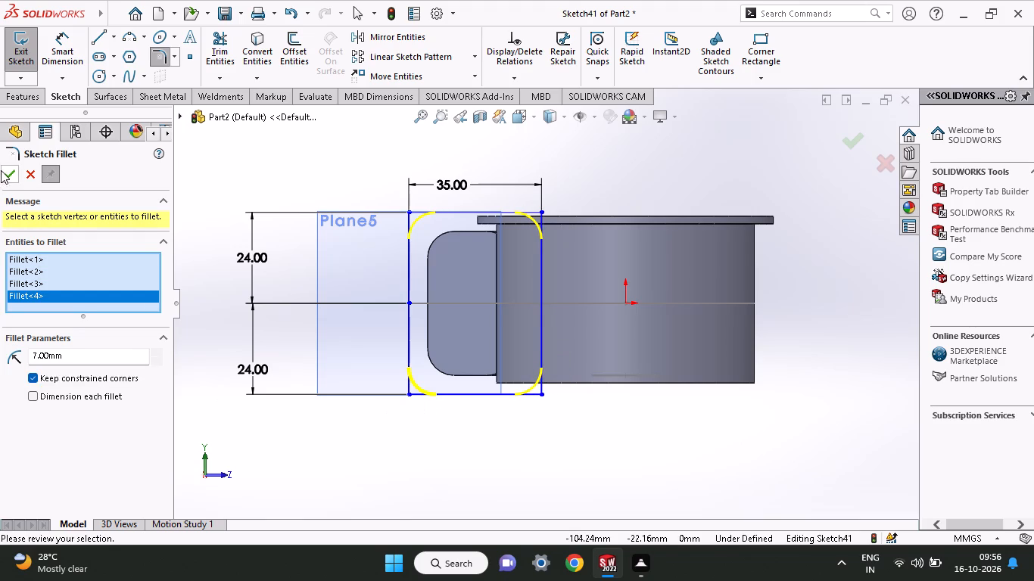
pyautogui.click(4, 175)
pyautogui.moveTo(462, 434); pyautogui.dragTo(471, 409, button='middle')
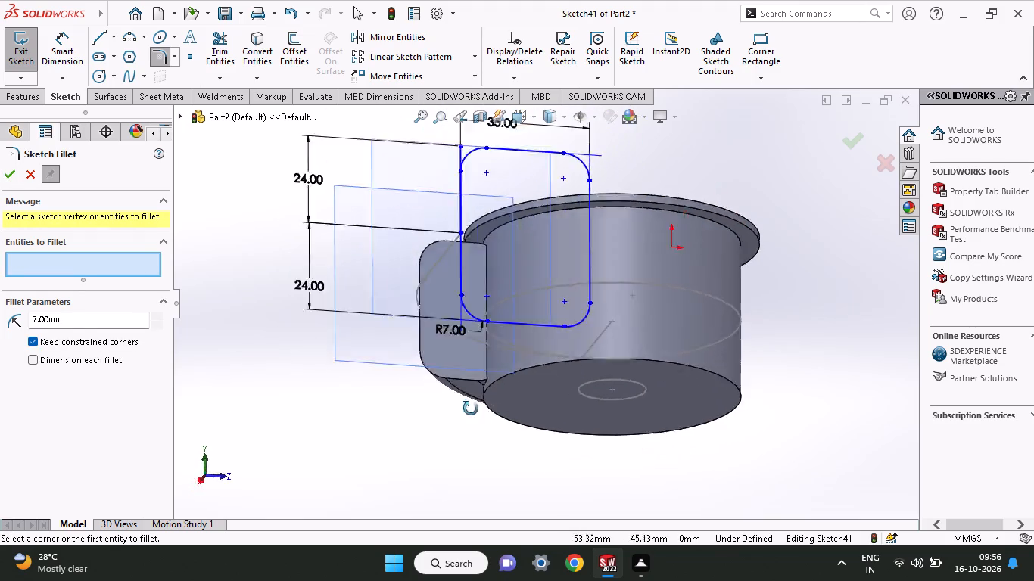
pyautogui.moveTo(471, 409); pyautogui.dragTo(447, 533, button='middle')
pyautogui.moveTo(519, 336); pyautogui.dragTo(550, 363, button='middle')
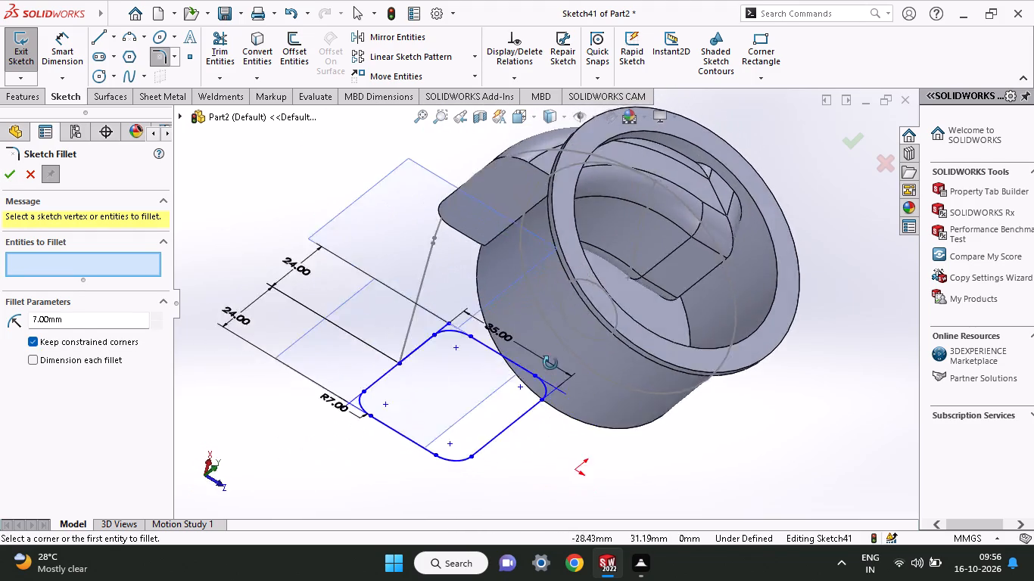
pyautogui.moveTo(550, 363); pyautogui.dragTo(525, 359, button='middle')
pyautogui.click(449, 247)
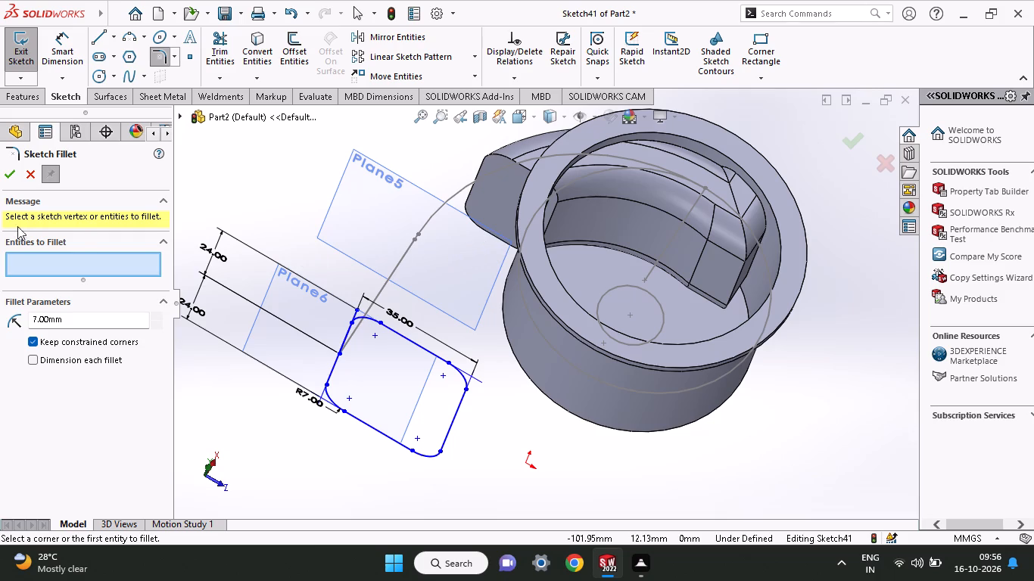
pyautogui.click(5, 180)
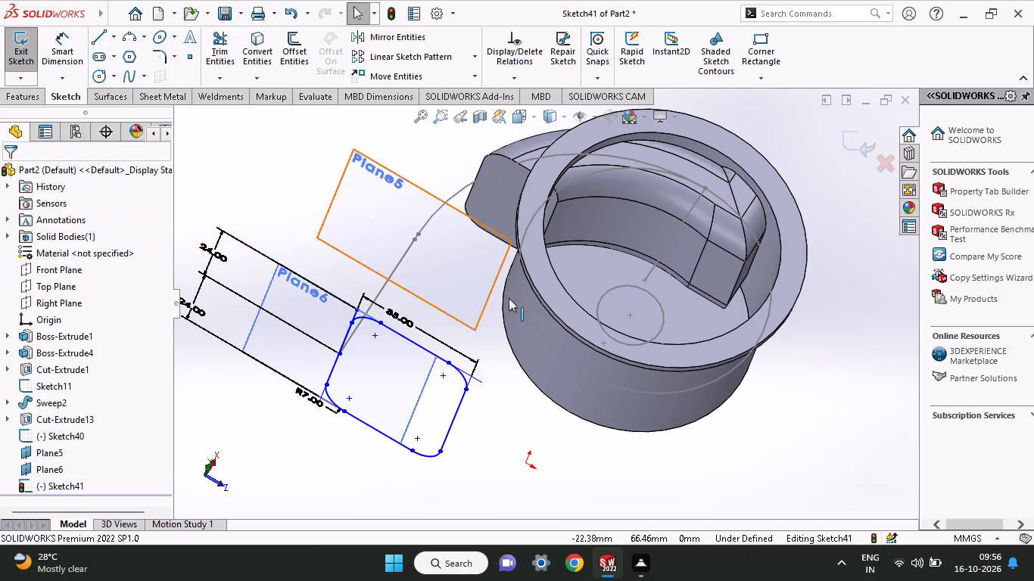
# Trim the leftover line ends at the filleted outlet profile's upper corner on the path side and exit the sketch.
pyautogui.moveTo(424, 325); pyautogui.dragTo(433, 299, button='middle')
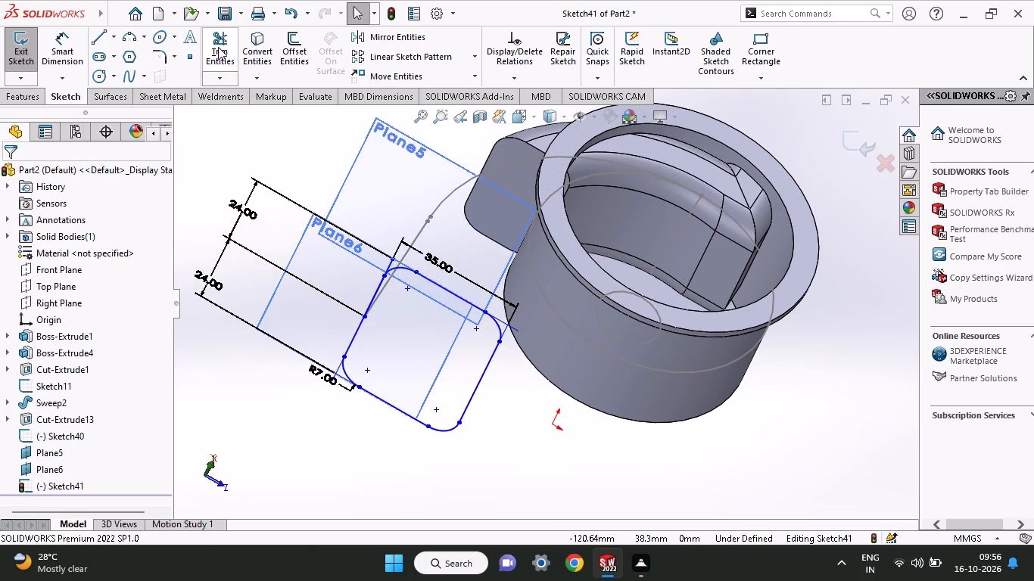
pyautogui.click(218, 47)
pyautogui.moveTo(378, 258); pyautogui.dragTo(391, 263)
pyautogui.click(5, 171)
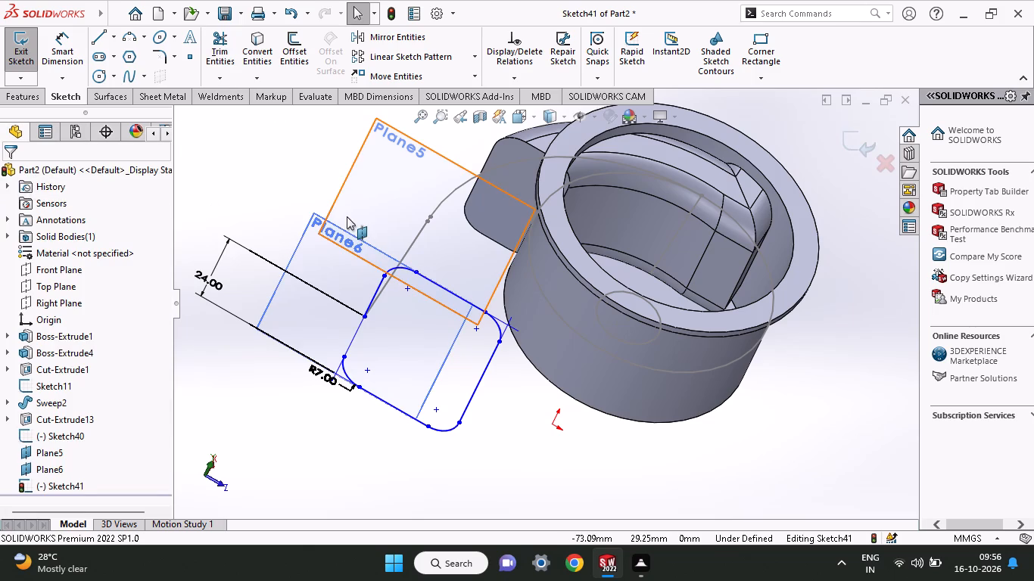
pyautogui.click(857, 145)
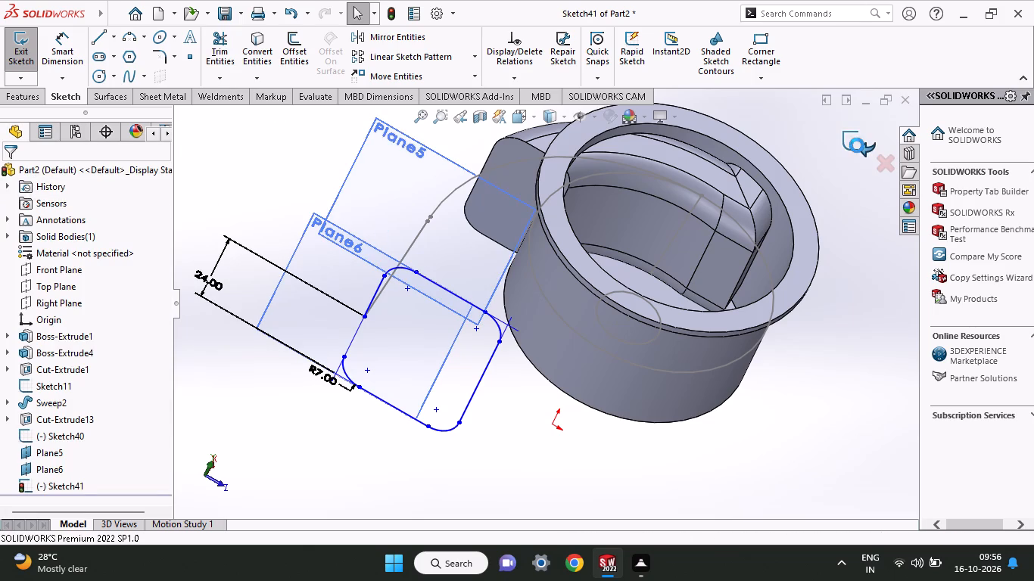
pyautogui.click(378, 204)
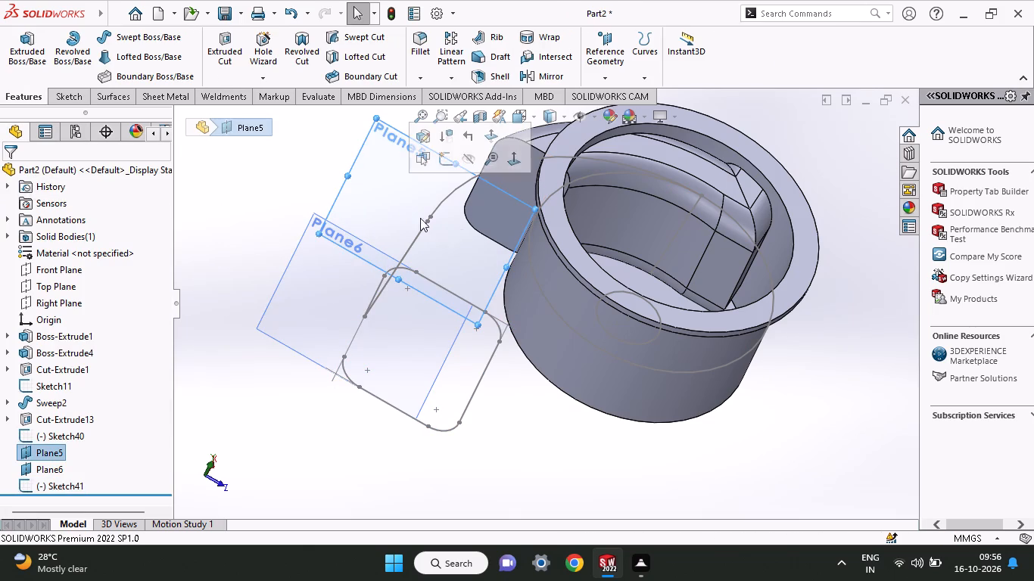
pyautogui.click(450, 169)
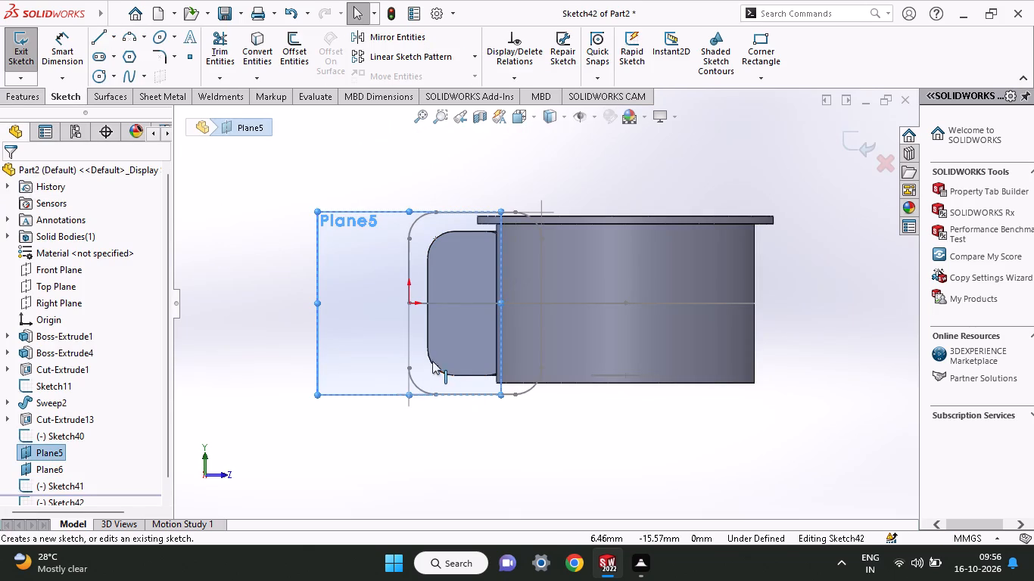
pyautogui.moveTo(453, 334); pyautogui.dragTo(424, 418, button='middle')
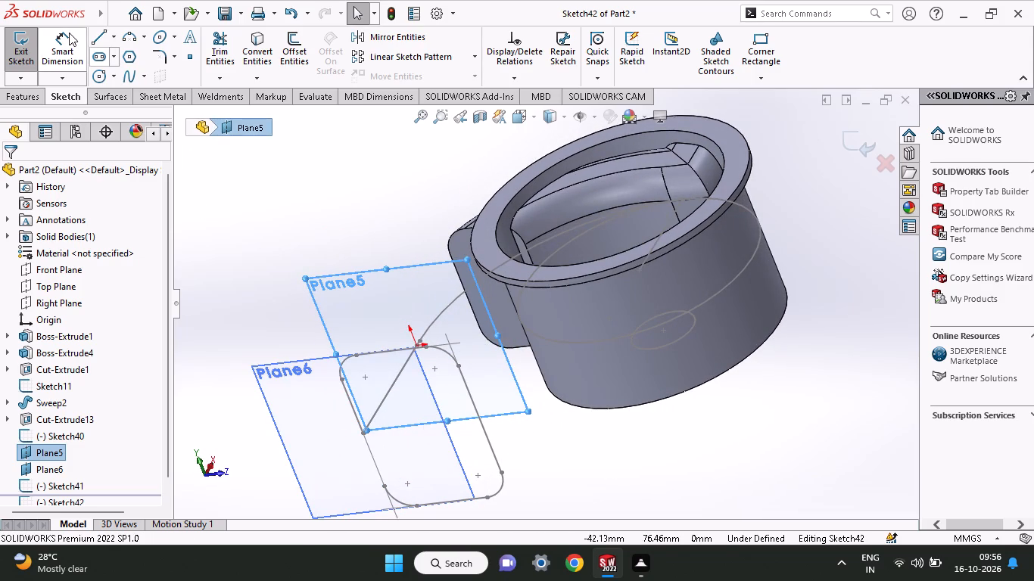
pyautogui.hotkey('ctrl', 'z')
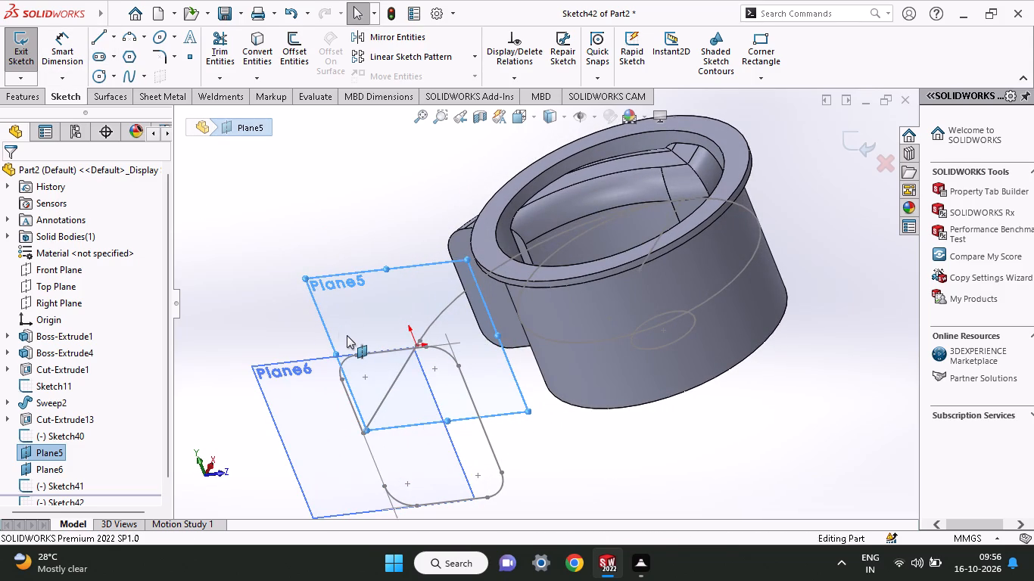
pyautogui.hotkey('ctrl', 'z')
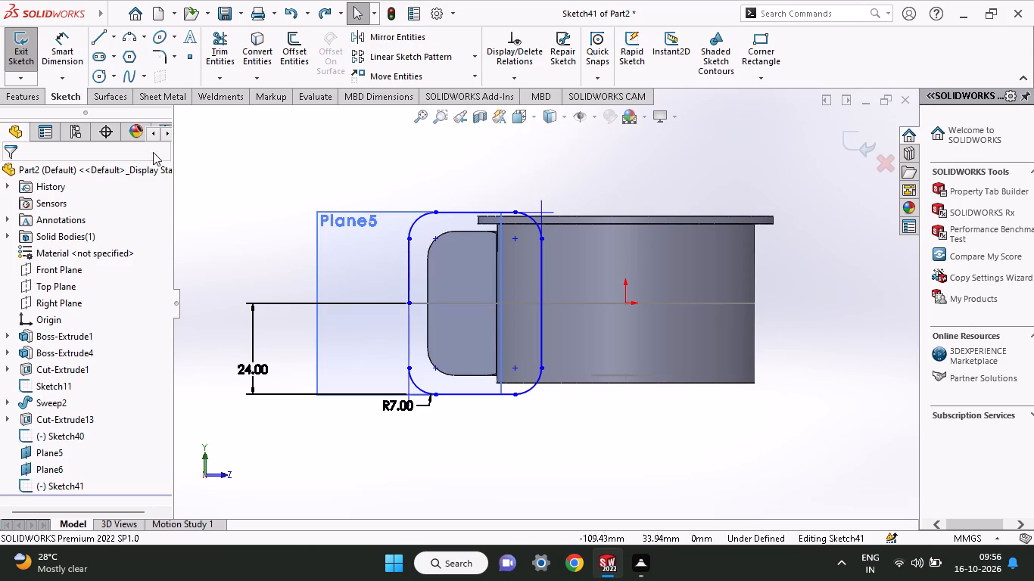
# Sketch a vertical line from the path's end point down to the lower corner fillet of the outlet profile and exit the sketch.
pyautogui.click(101, 42)
pyautogui.click(406, 303)
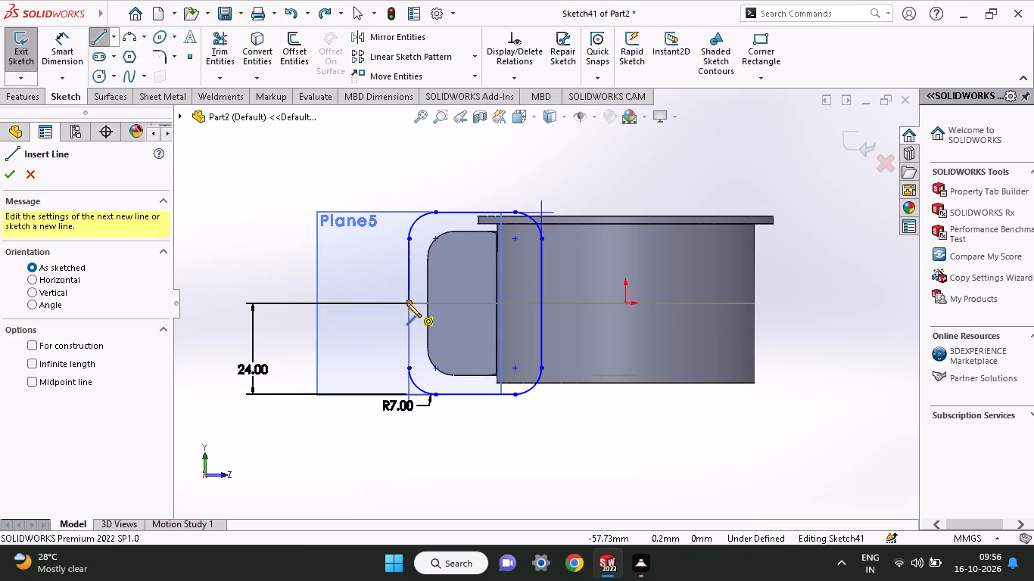
pyautogui.click(410, 370)
pyautogui.rightClick(376, 357)
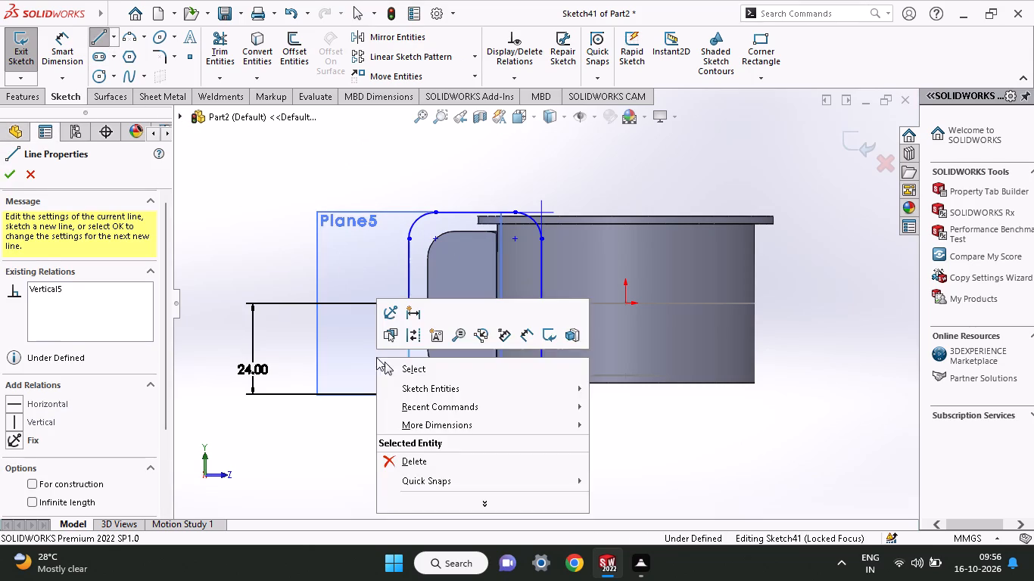
pyautogui.click(382, 363)
pyautogui.moveTo(434, 309); pyautogui.dragTo(423, 398, button='middle')
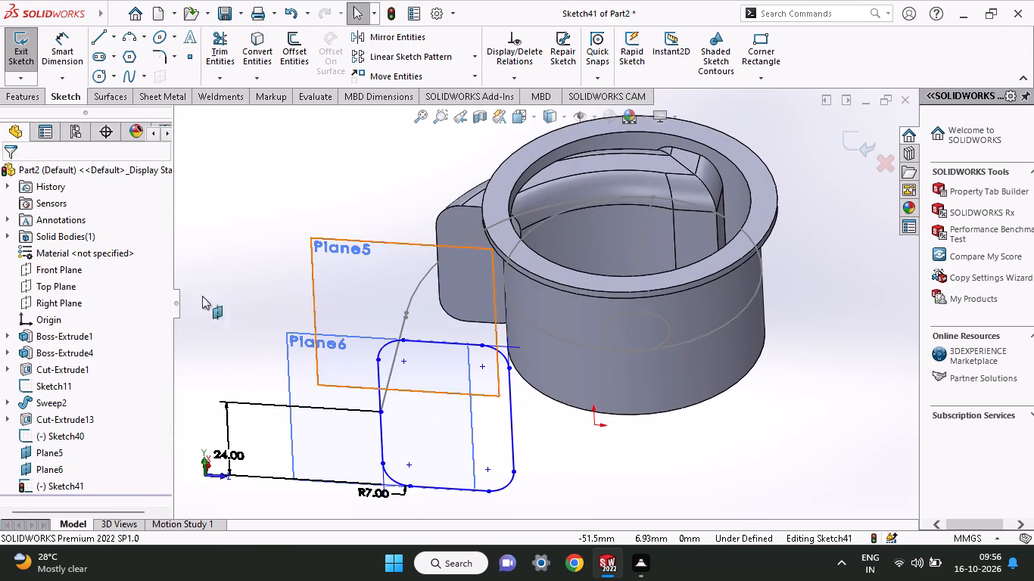
pyautogui.rightClick(231, 150)
pyautogui.click(397, 130)
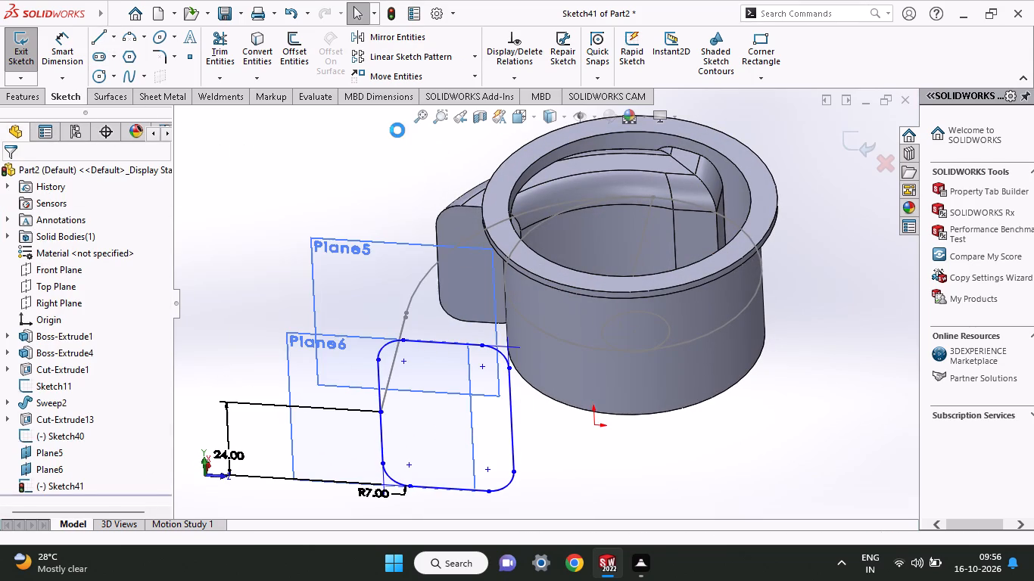
# Start a sketch on Plane5 and draw a vertical line about 40 mm upward from its origin on the path.
pyautogui.click(373, 296)
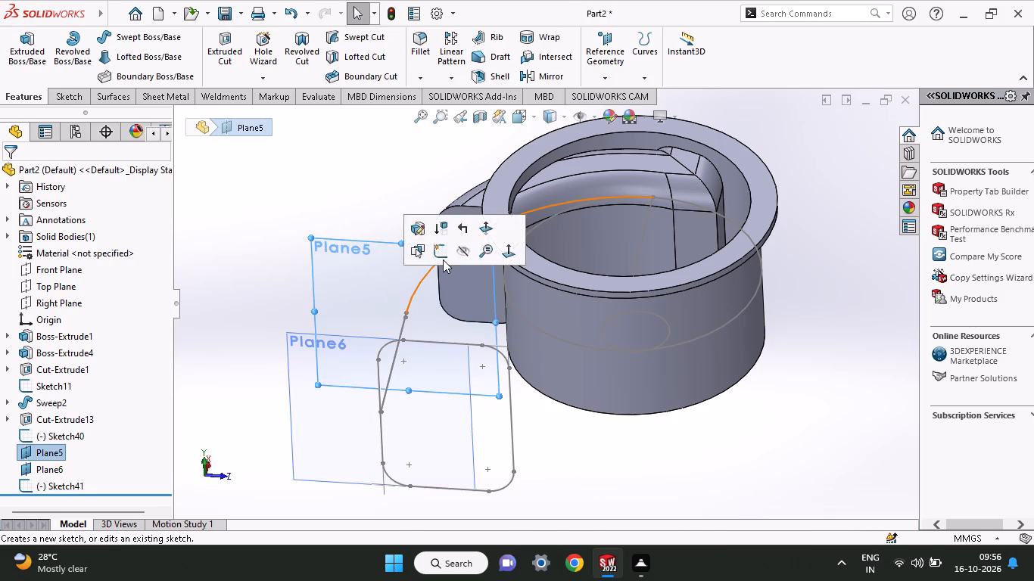
pyautogui.click(443, 259)
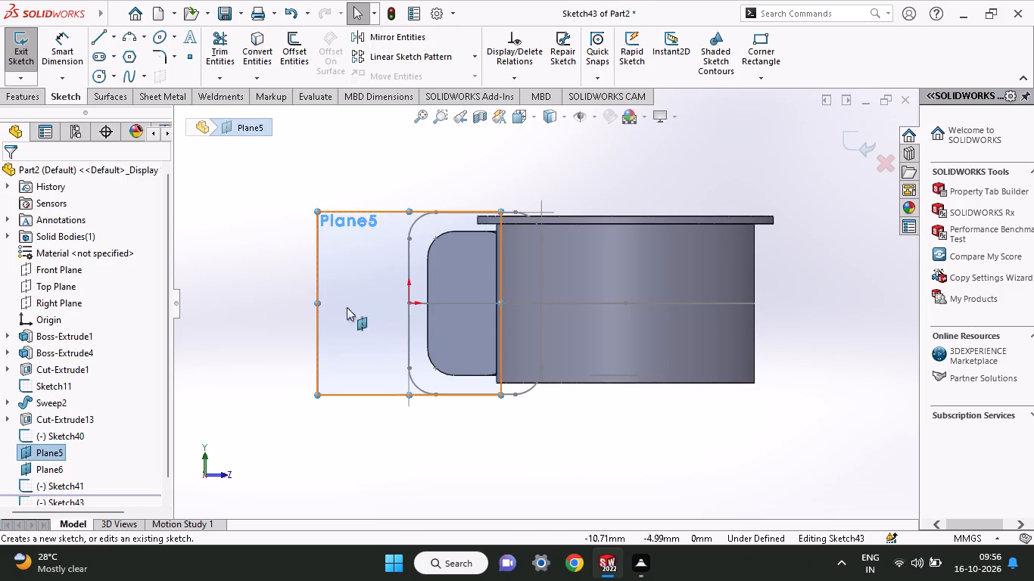
pyautogui.click(101, 42)
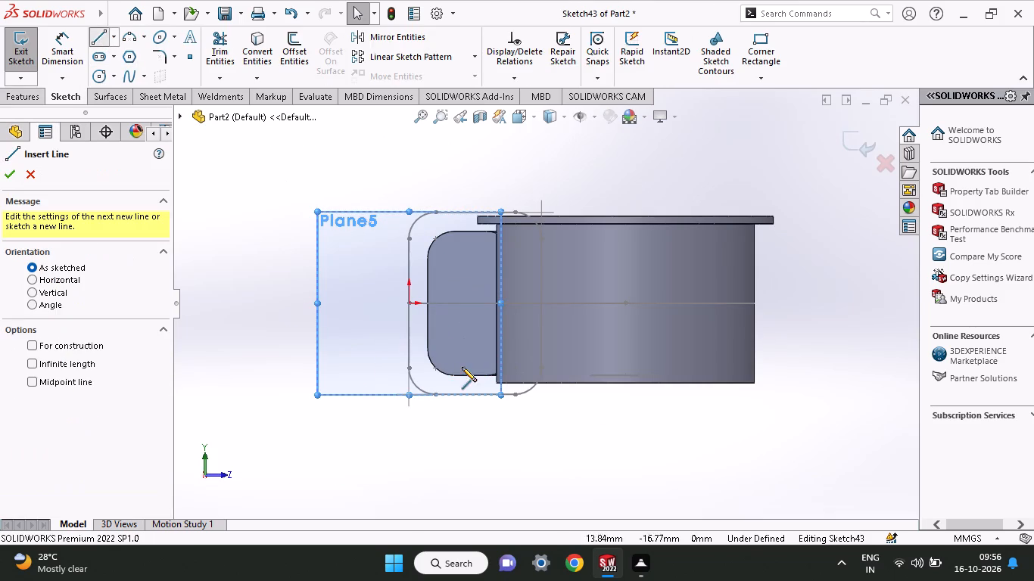
pyautogui.click(407, 306)
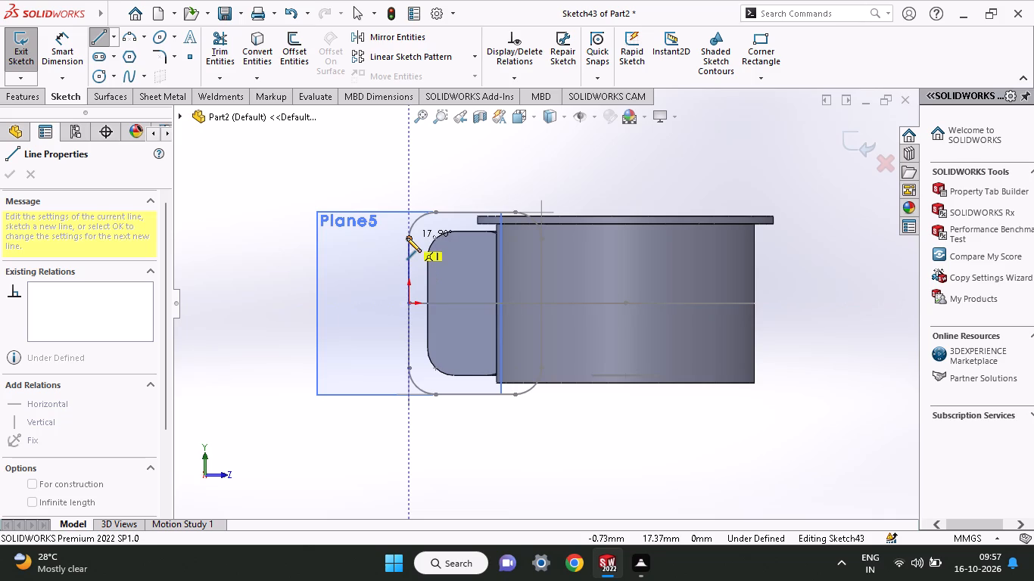
pyautogui.moveTo(423, 216); pyautogui.dragTo(487, 244, button='middle')
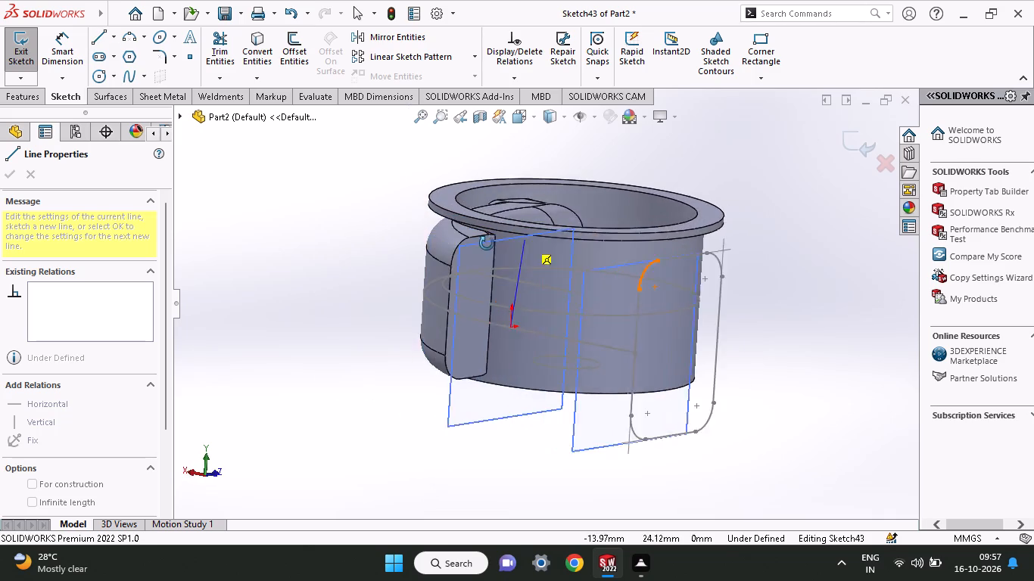
pyautogui.moveTo(487, 244); pyautogui.dragTo(497, 250, button='middle')
pyautogui.moveTo(575, 186); pyautogui.dragTo(606, 204, button='middle')
pyautogui.moveTo(663, 310); pyautogui.dragTo(552, 311, button='middle')
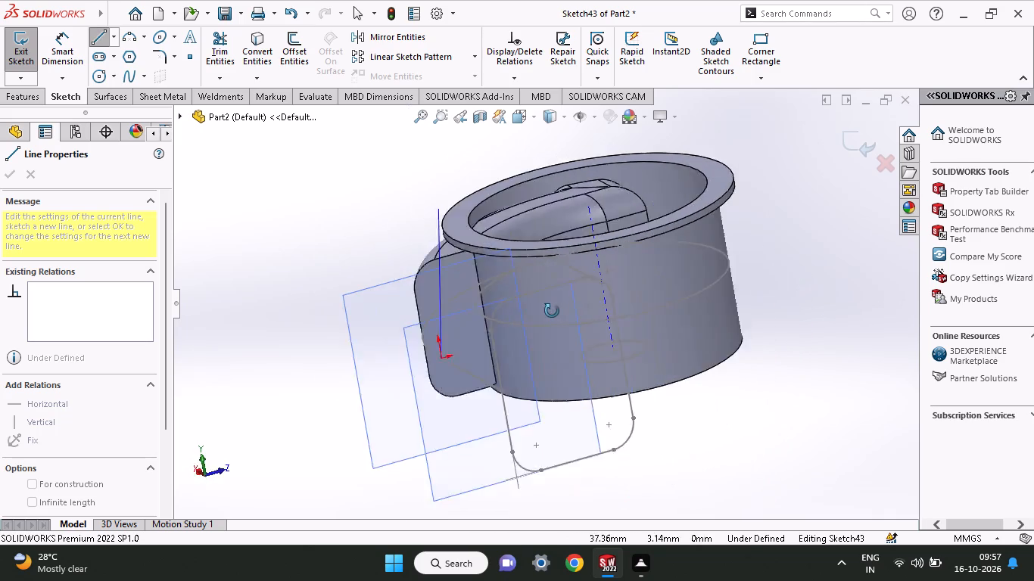
pyautogui.moveTo(552, 311); pyautogui.dragTo(535, 311, button='middle')
pyautogui.moveTo(392, 298); pyautogui.dragTo(419, 244, button='middle')
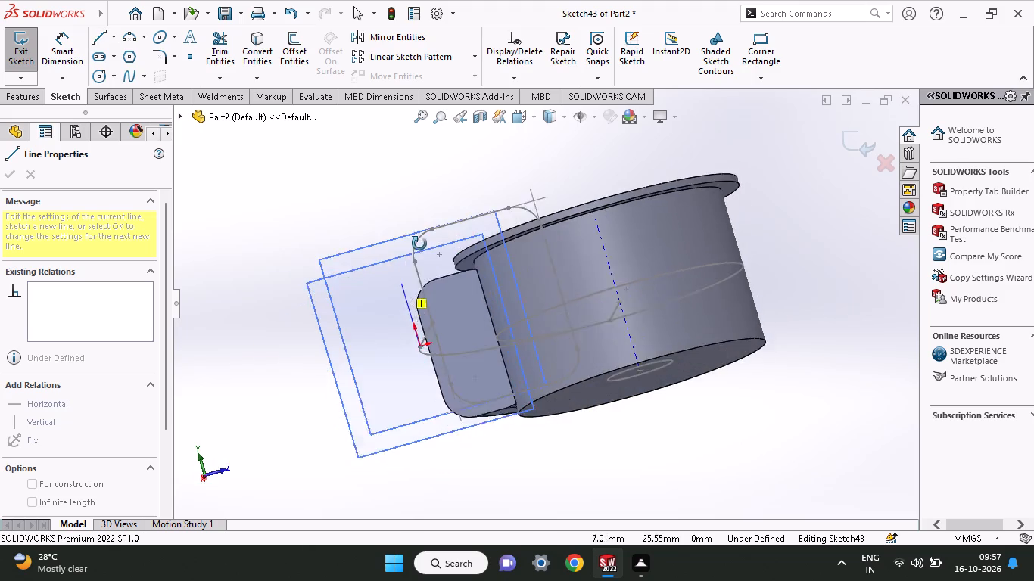
pyautogui.moveTo(419, 244); pyautogui.dragTo(397, 267, button='middle')
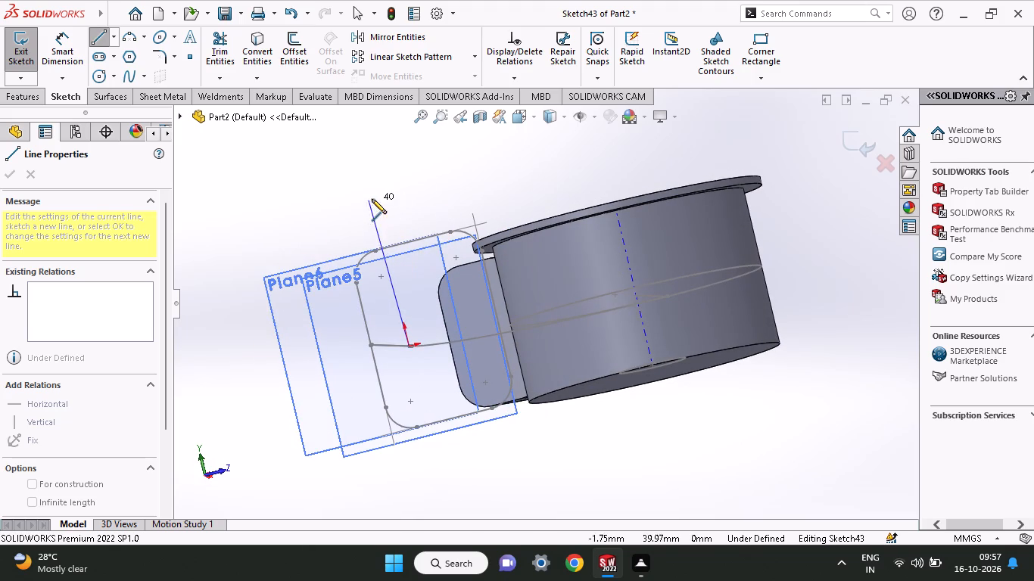
pyautogui.click(376, 197)
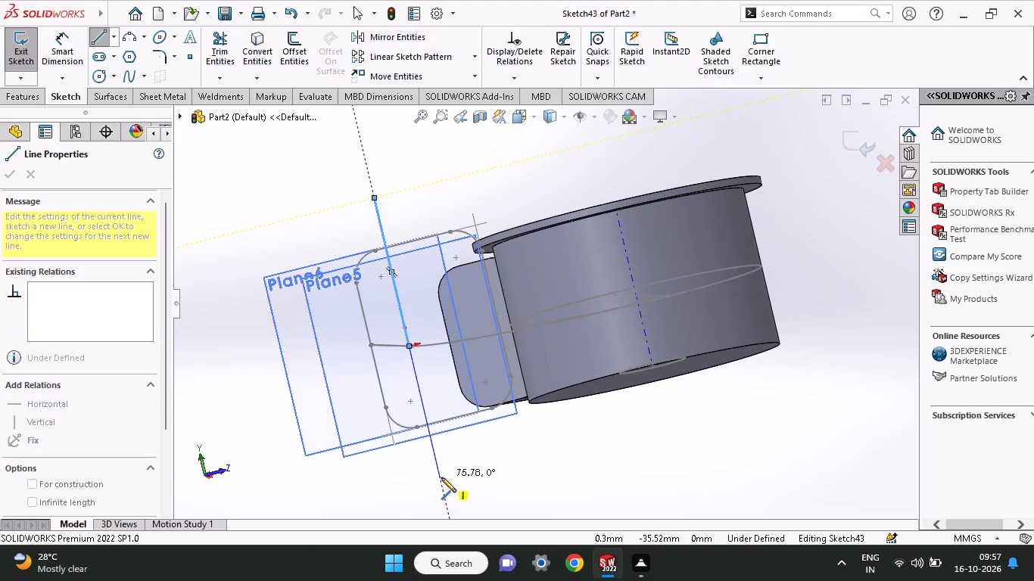
# Sketch a vertical line about 76 mm long from that line's upper end down past the sketch origin.
pyautogui.click(441, 477)
pyautogui.rightClick(493, 464)
pyautogui.click(535, 388)
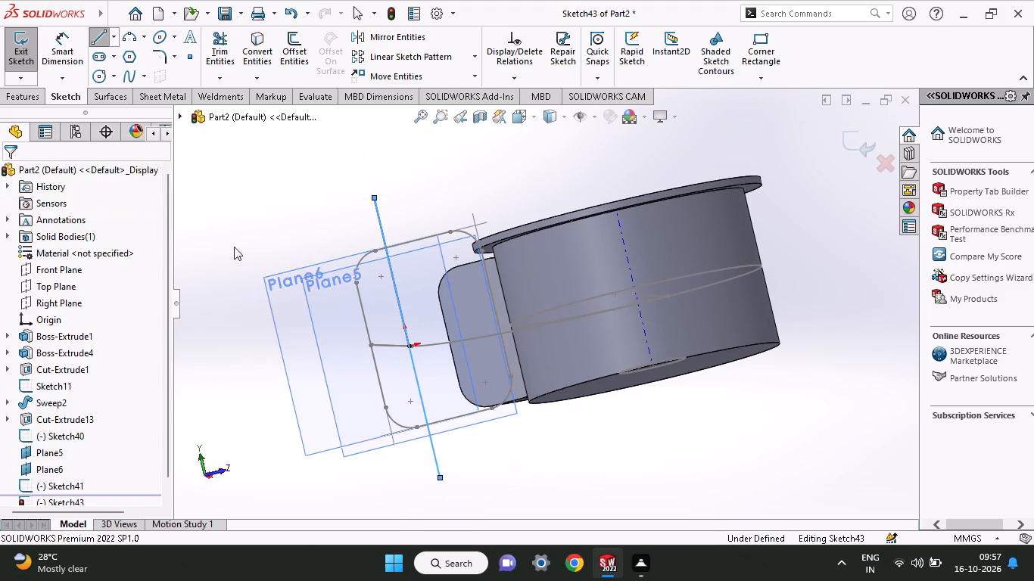
# Dimension the short vertical line above the origin to 20 mm and the full vertical line to 40 mm.
pyautogui.click(59, 57)
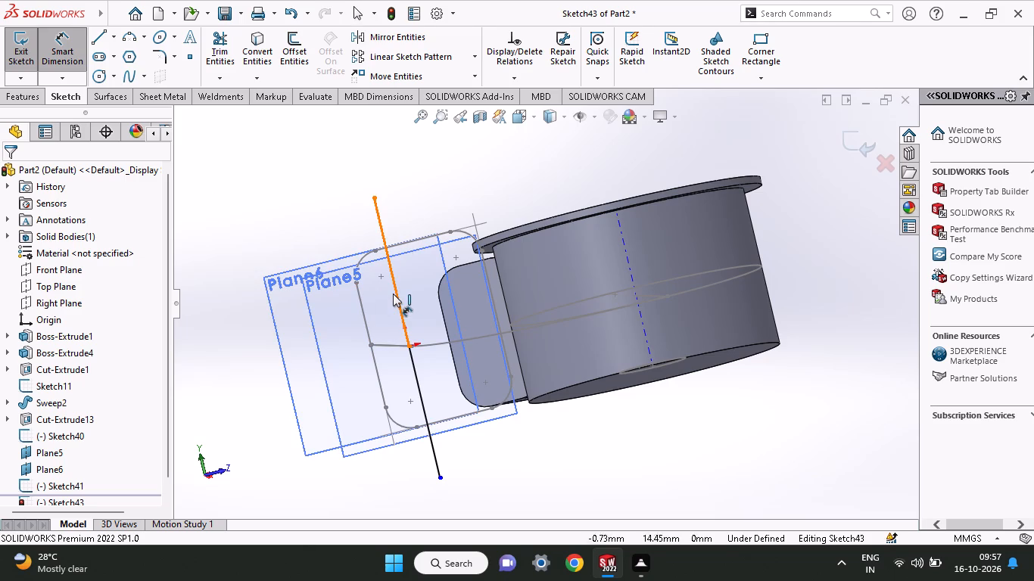
pyautogui.click(393, 294)
pyautogui.click(231, 288)
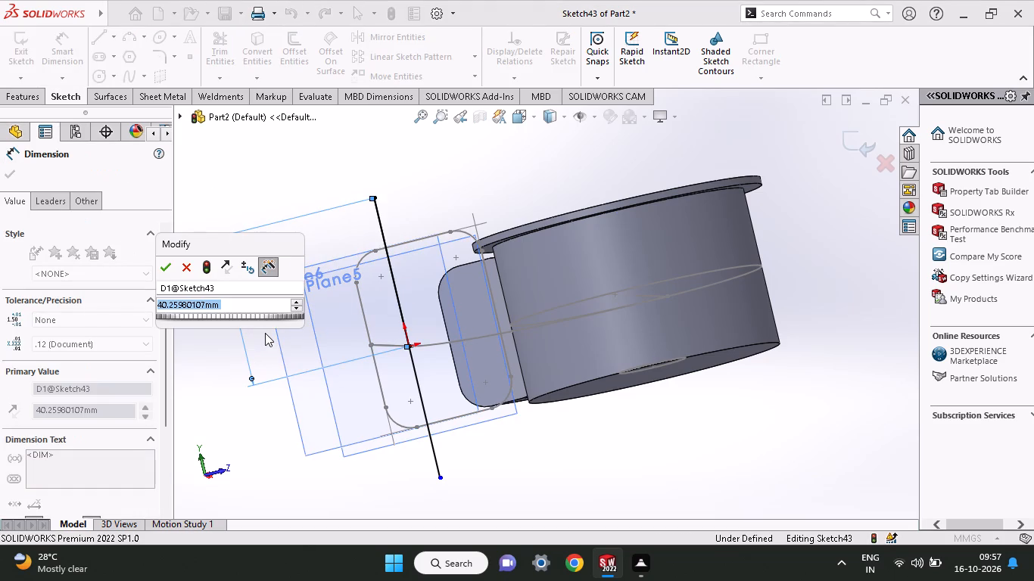
pyautogui.write('20')
pyautogui.press('Return')
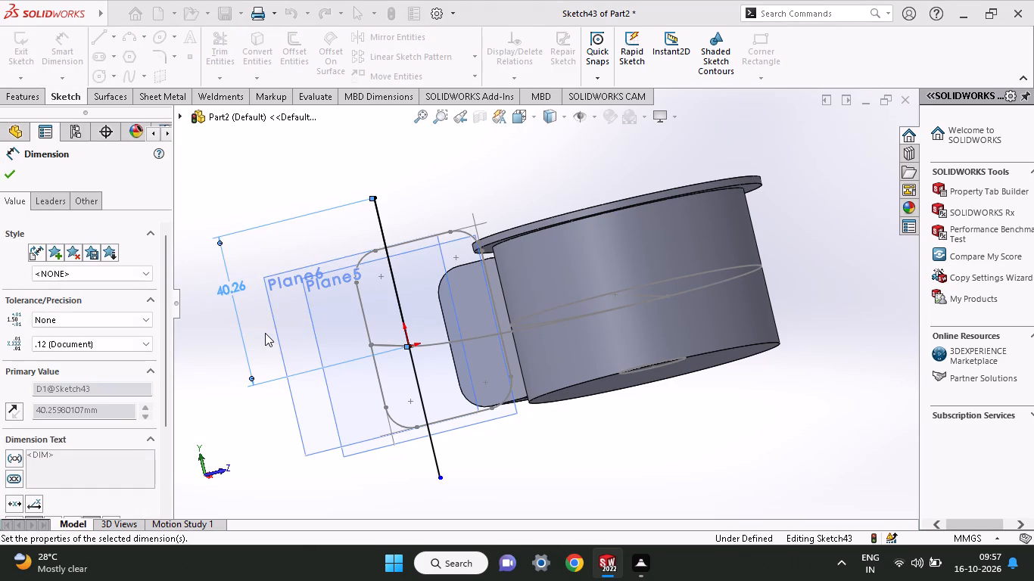
pyautogui.click(423, 404)
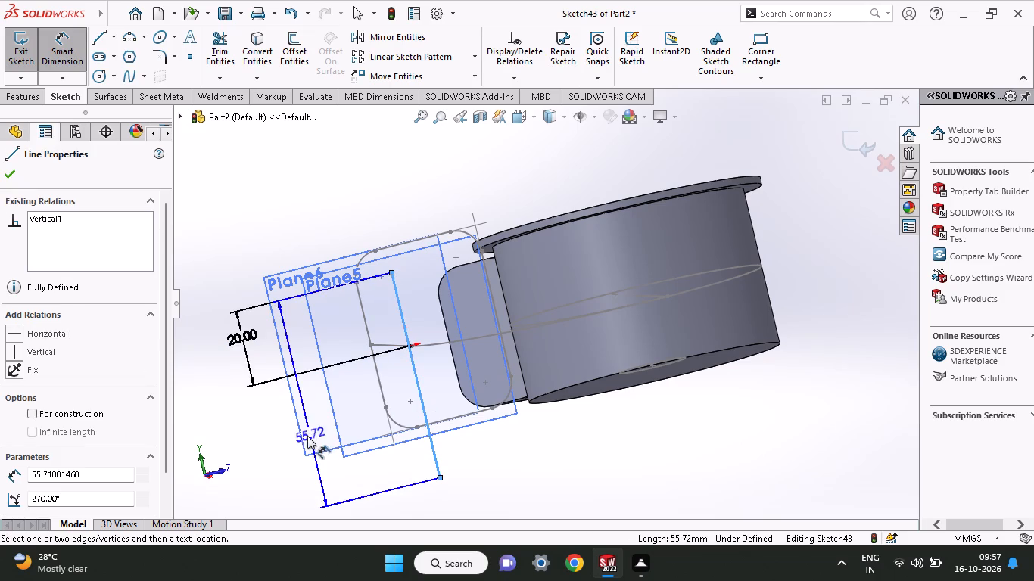
pyautogui.click(257, 443)
pyautogui.write('40')
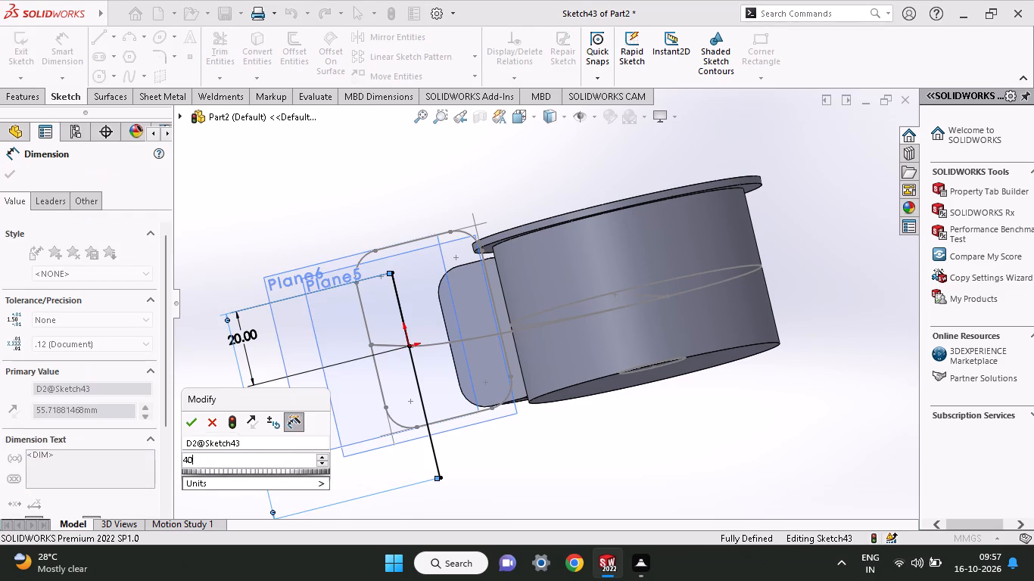
pyautogui.press('Return')
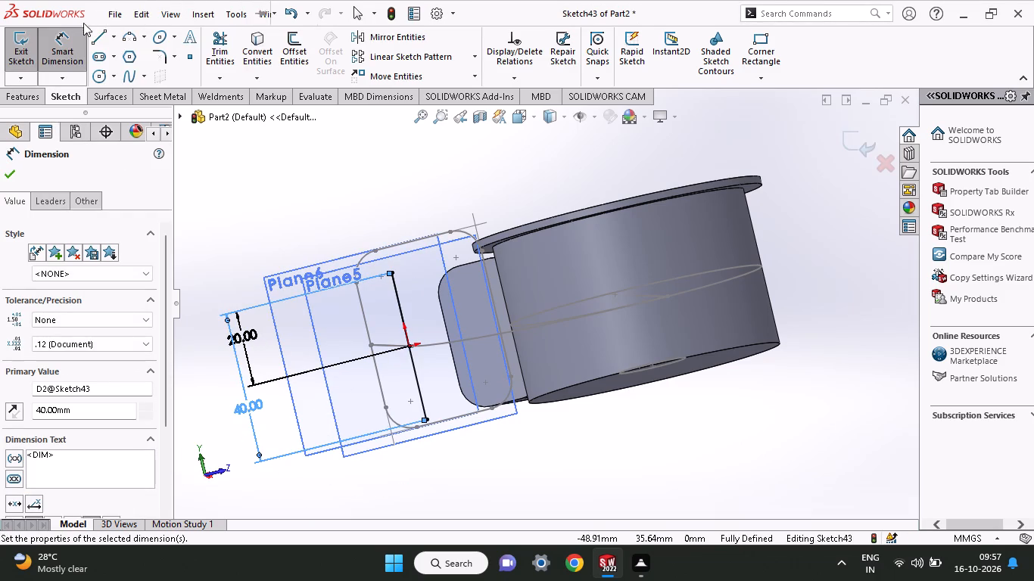
# Sketch a horizontal line about 17 mm long toward the housing from the vertical line's upper end.
pyautogui.click(91, 37)
pyautogui.click(394, 275)
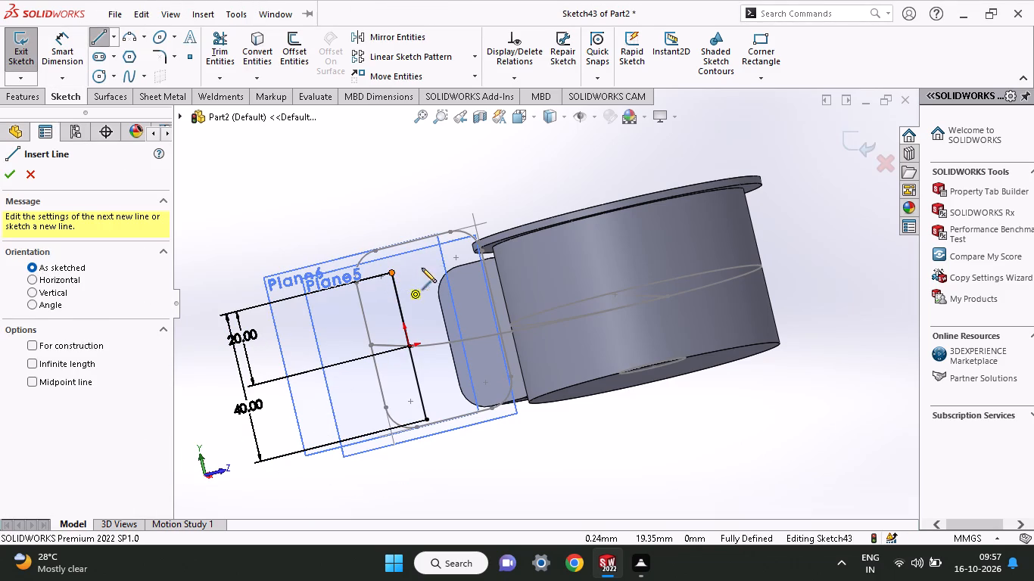
pyautogui.click(451, 253)
pyautogui.rightClick(459, 196)
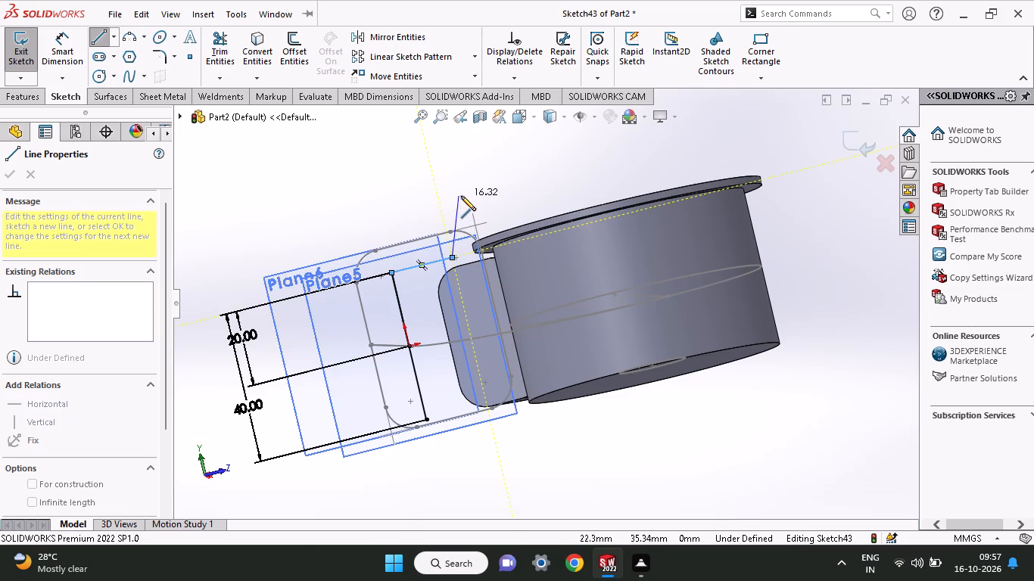
pyautogui.click(472, 198)
pyautogui.rightClick(473, 204)
pyautogui.click(478, 213)
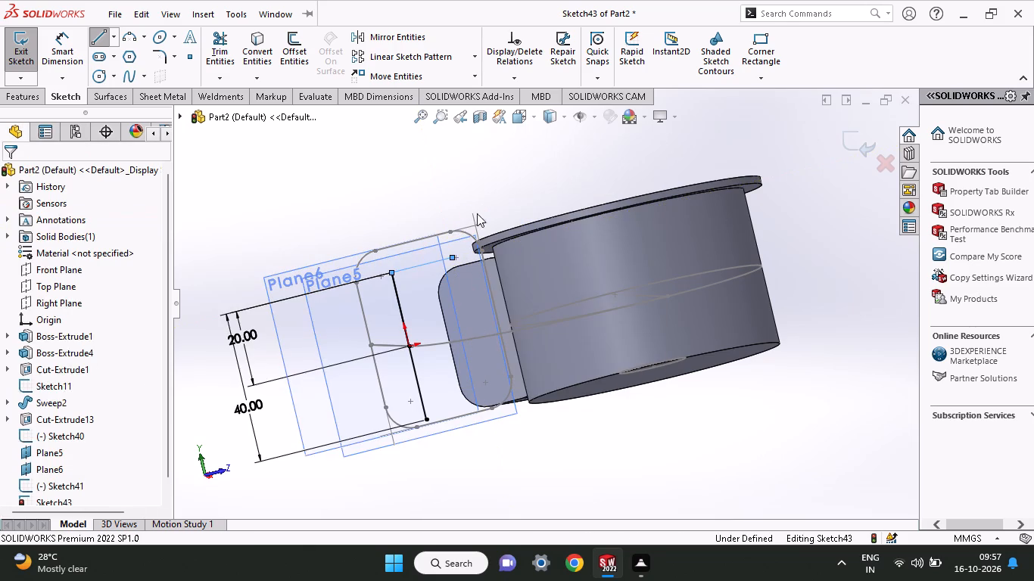
# Dimension the upper horizontal line on Plane5 to 24 mm.
pyautogui.click(53, 49)
pyautogui.click(405, 266)
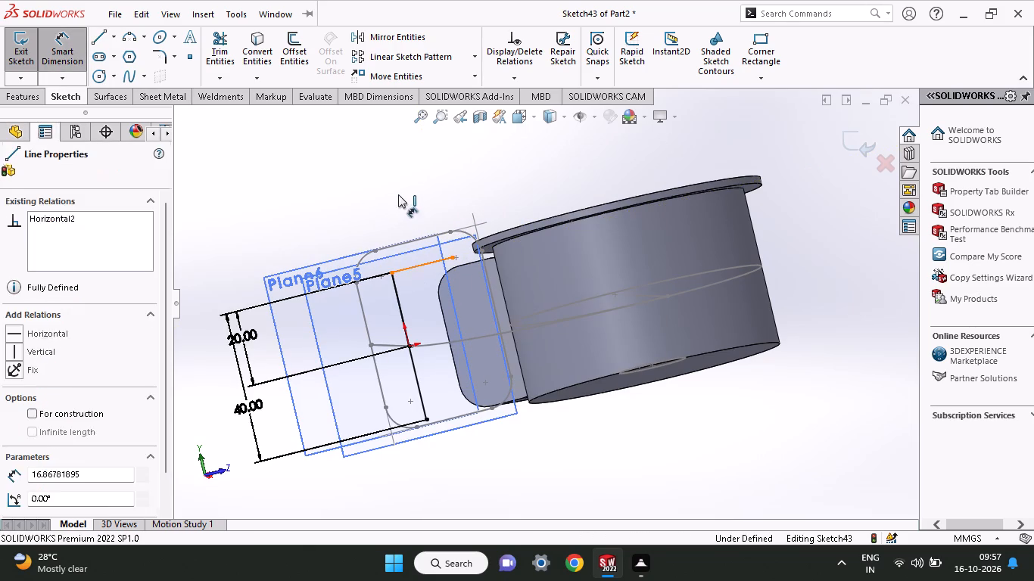
pyautogui.click(395, 191)
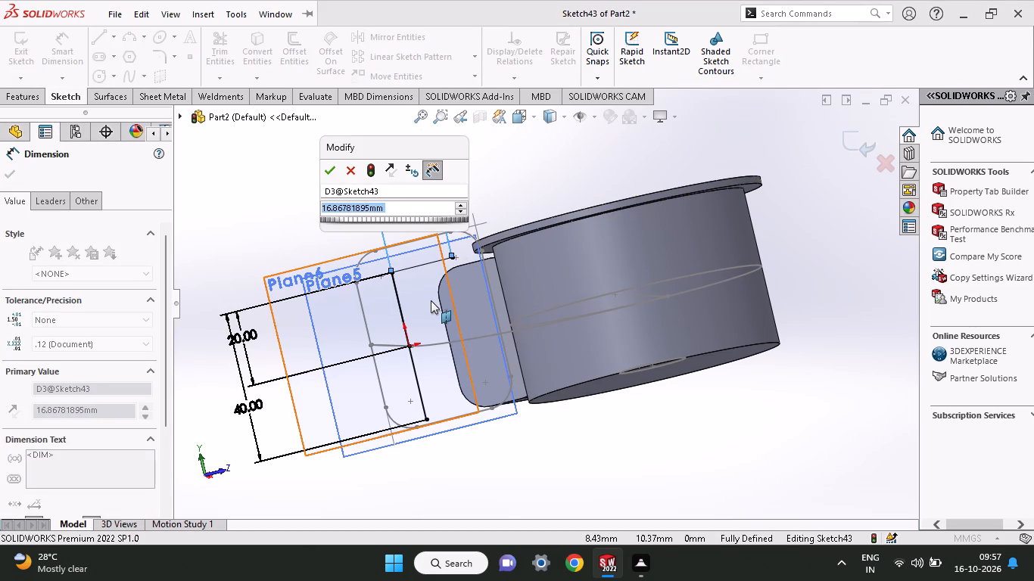
pyautogui.write('24')
pyautogui.press('Return')
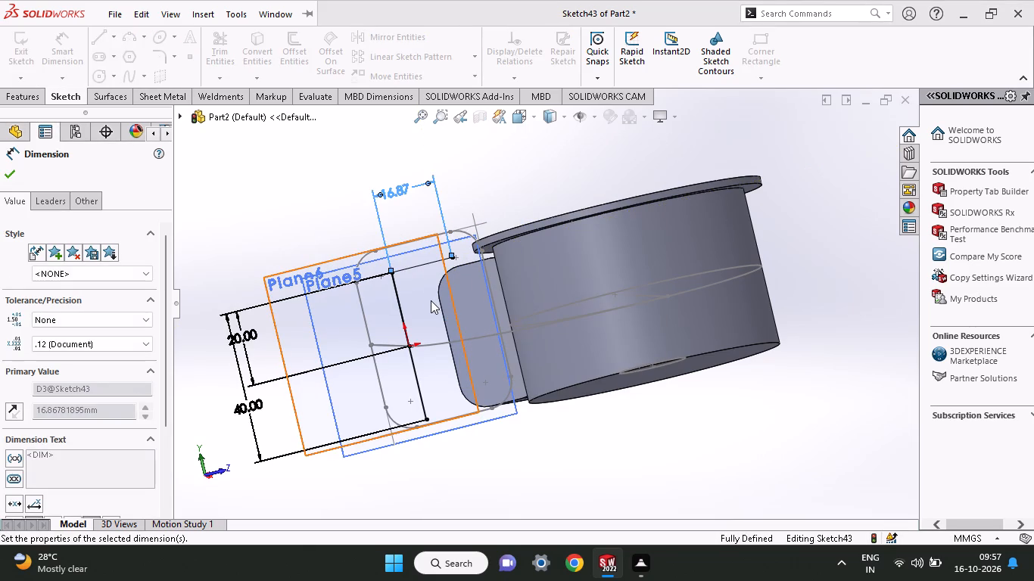
# Sketch a horizontal line about 34 mm long toward the housing from the vertical line's lower end.
pyautogui.click(105, 42)
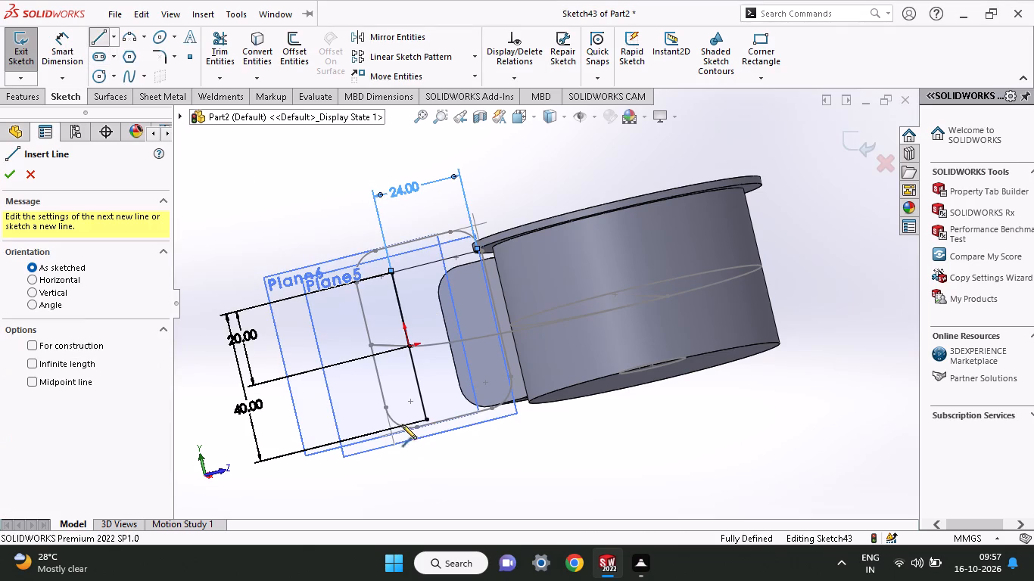
pyautogui.click(425, 420)
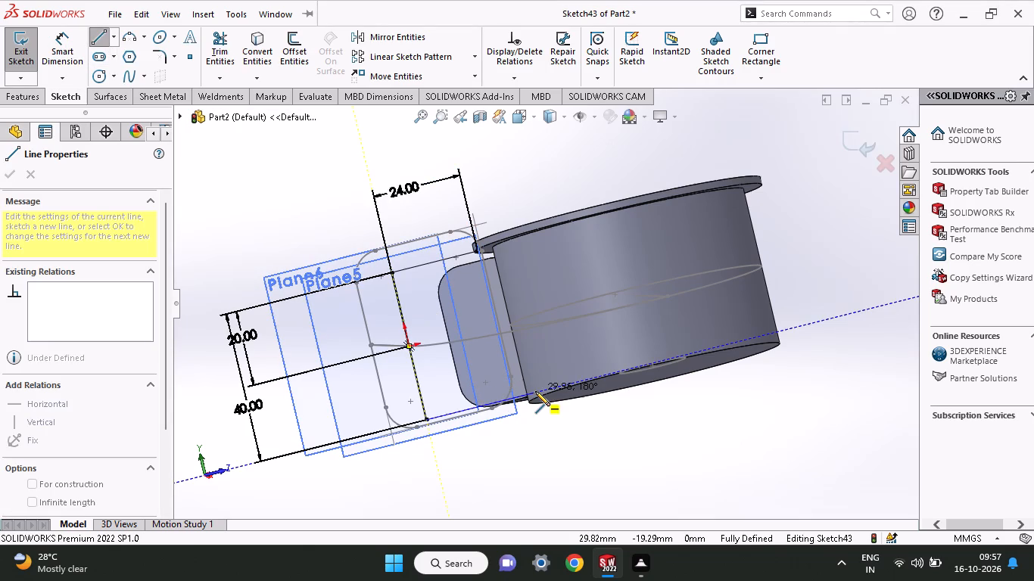
pyautogui.click(548, 389)
pyautogui.rightClick(552, 418)
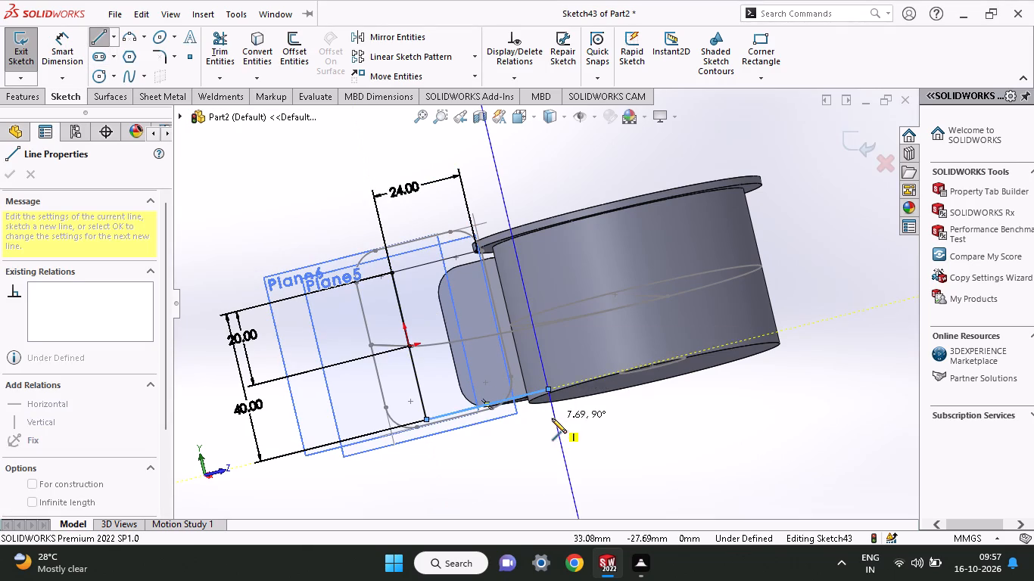
pyautogui.click(575, 402)
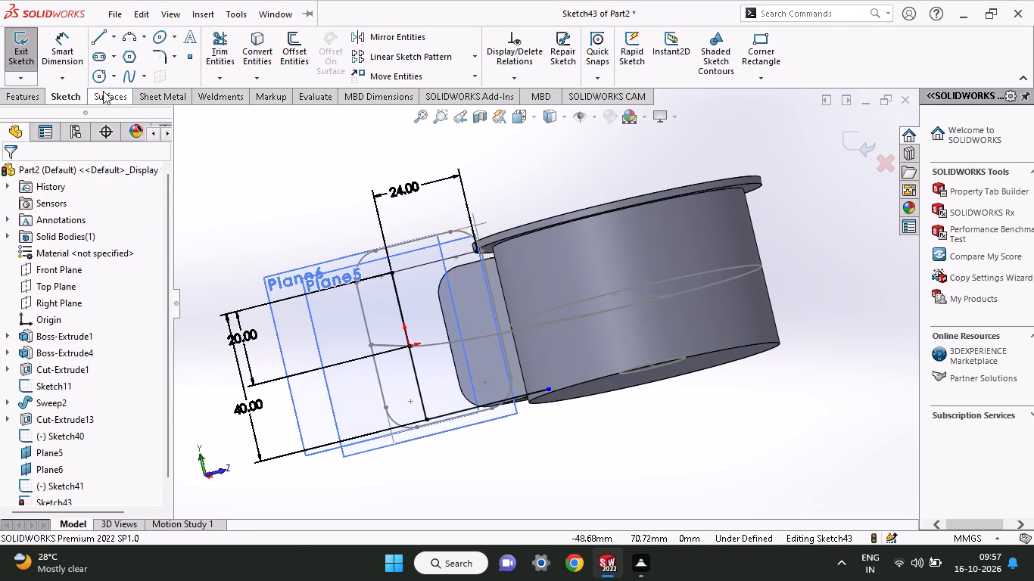
# Dimension the lower horizontal line on Plane5 to 20 mm.
pyautogui.click(66, 62)
pyautogui.click(464, 410)
pyautogui.click(476, 456)
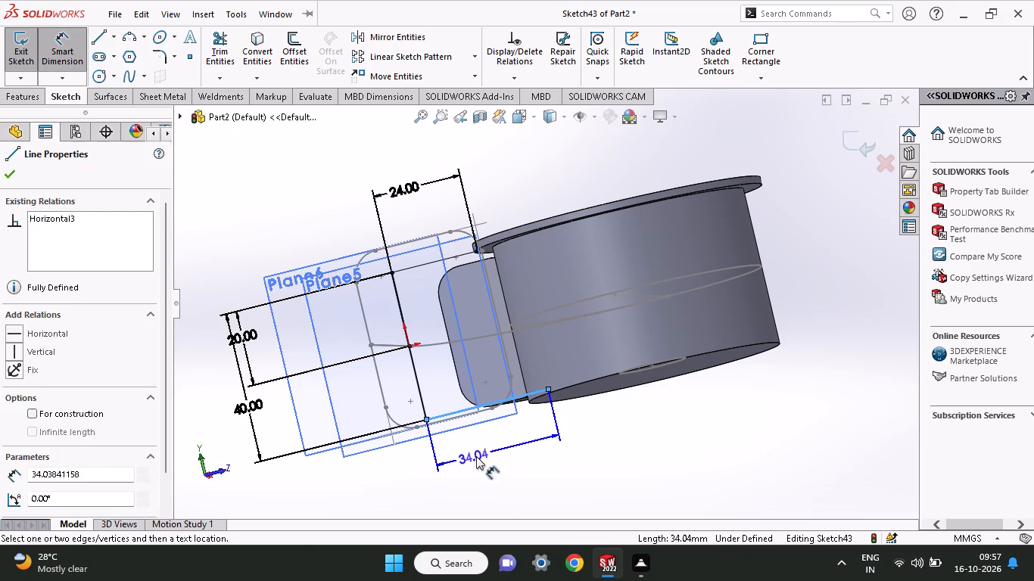
pyautogui.write('20')
pyautogui.press('Return')
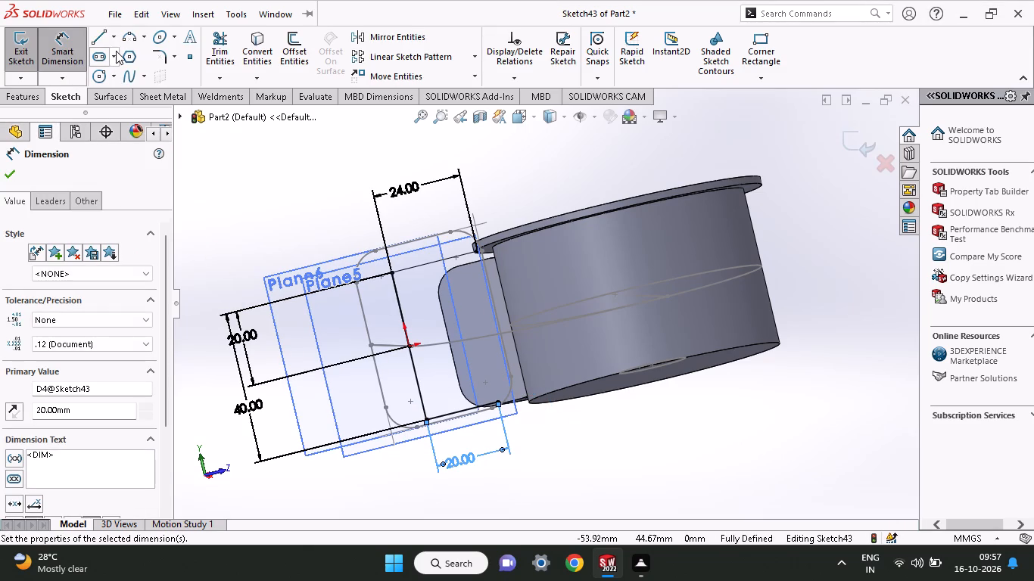
# Sketch a vertical line about 56 mm long from the lower horizontal line's free end up past the upper horizontal line.
pyautogui.click(103, 33)
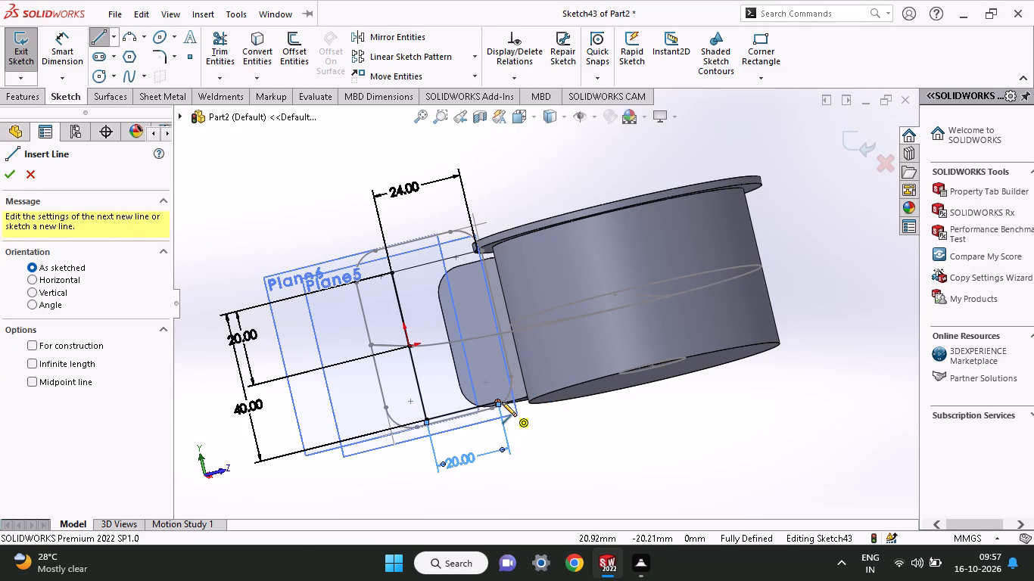
pyautogui.click(502, 402)
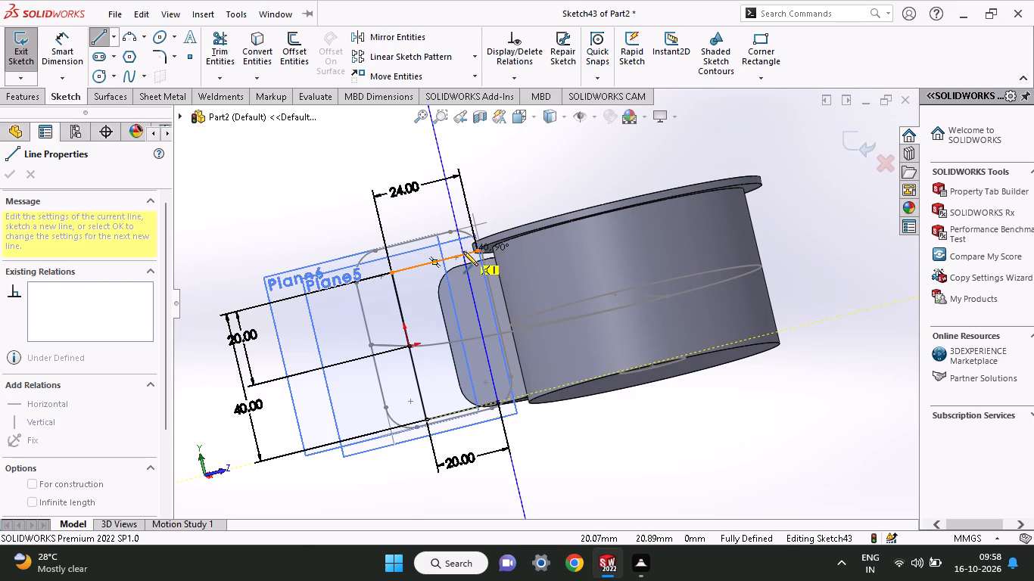
pyautogui.click(446, 198)
pyautogui.rightClick(494, 184)
pyautogui.click(502, 190)
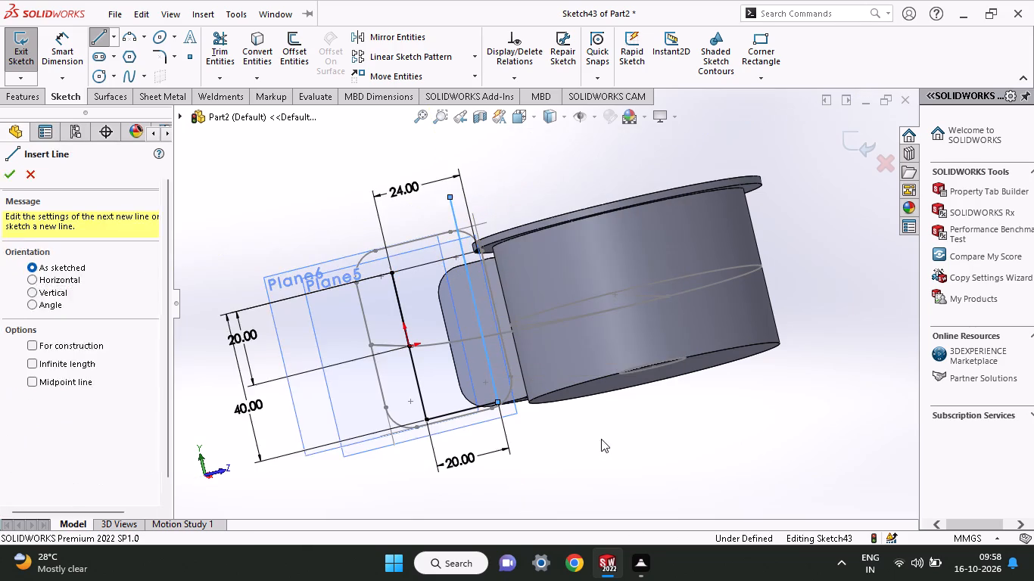
# Trim the part of the new vertical line that extends above the upper horizontal line.
pyautogui.moveTo(612, 471); pyautogui.dragTo(672, 508, button='middle')
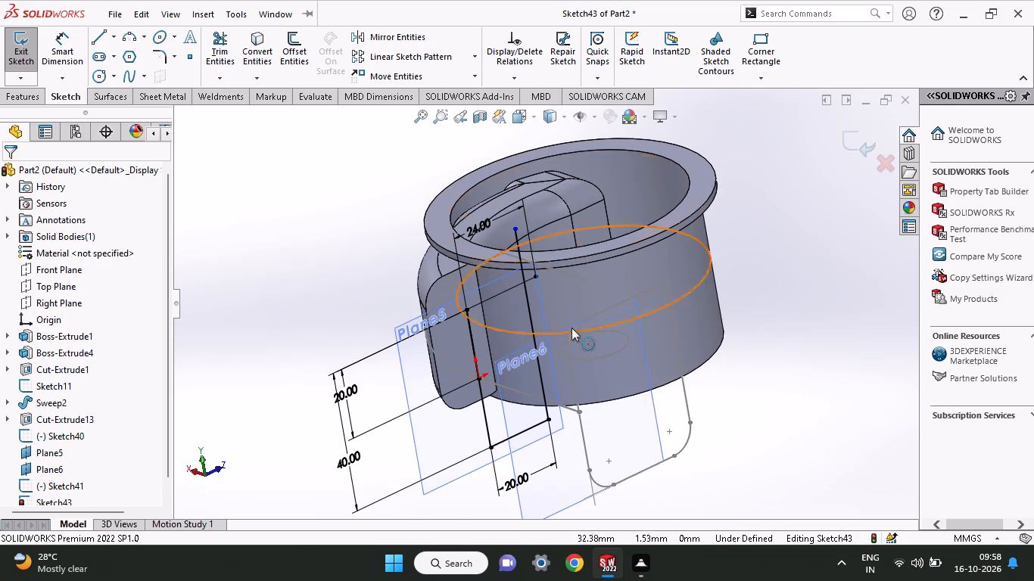
pyautogui.click(229, 62)
pyautogui.moveTo(536, 291); pyautogui.dragTo(536, 289)
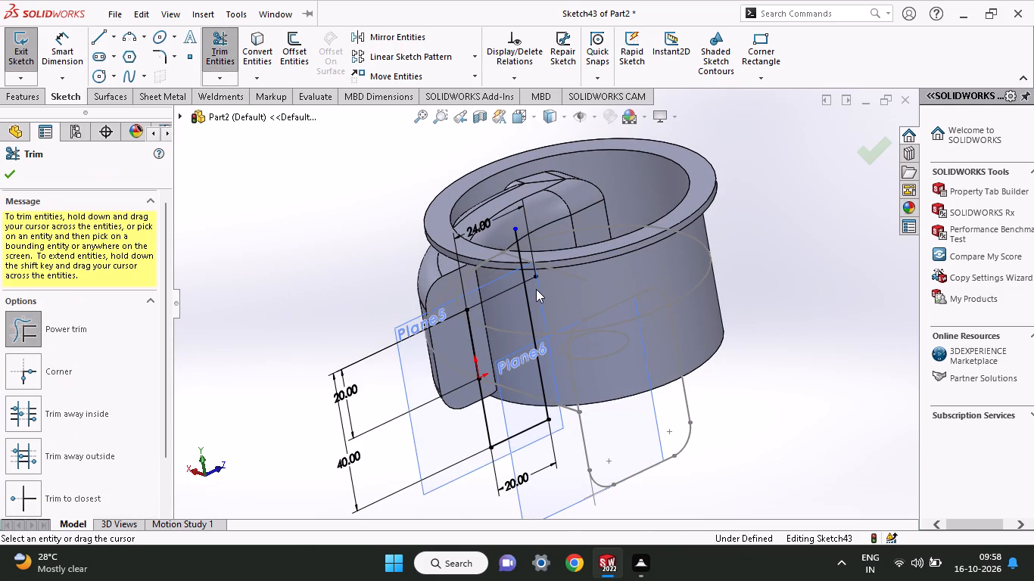
pyautogui.moveTo(536, 289); pyautogui.dragTo(509, 266)
# Set the lower horizontal line's length dimension to 24 mm.
pyautogui.moveTo(574, 314); pyautogui.dragTo(531, 330, button='middle')
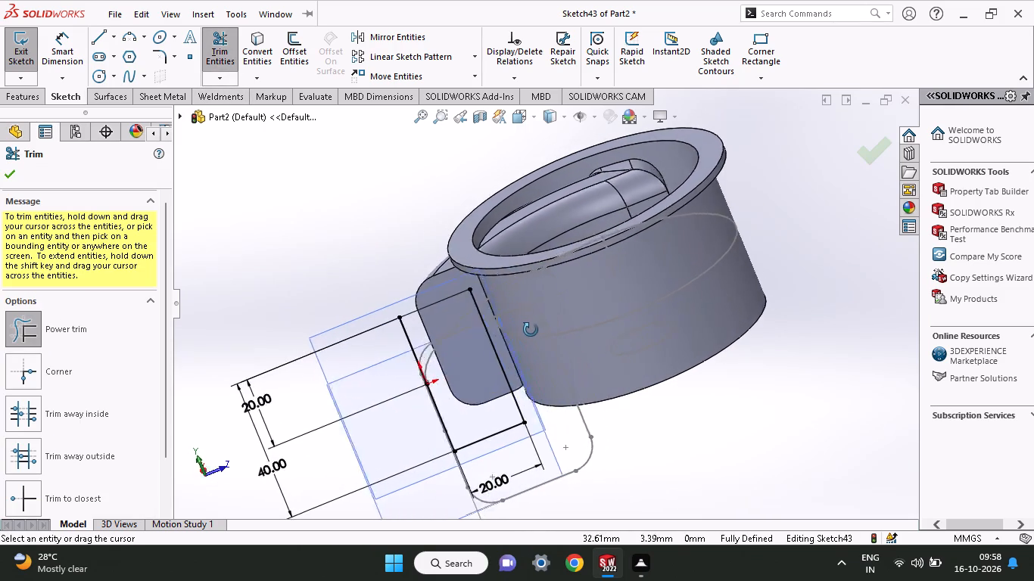
pyautogui.moveTo(531, 330); pyautogui.dragTo(553, 306, button='middle')
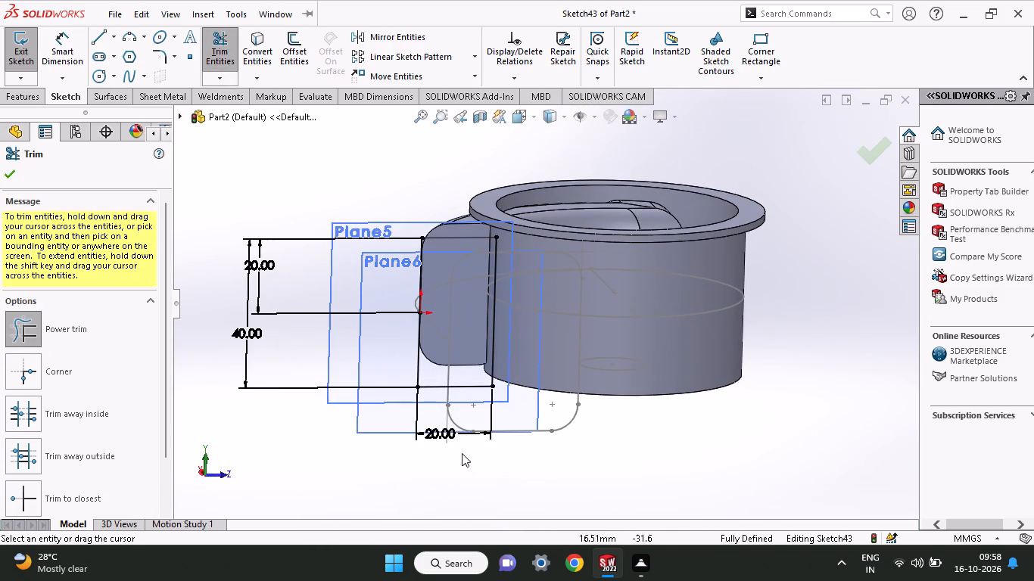
pyautogui.moveTo(441, 453); pyautogui.dragTo(482, 475, button='middle')
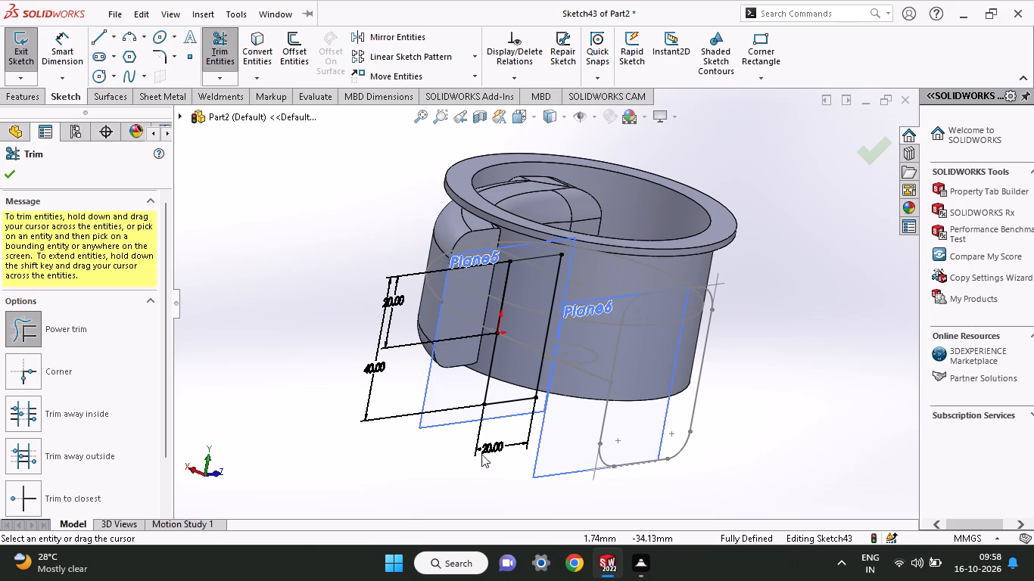
pyautogui.doubleClick(487, 448)
pyautogui.doubleClick(497, 445)
pyautogui.moveTo(496, 445); pyautogui.dragTo(472, 368, button='middle')
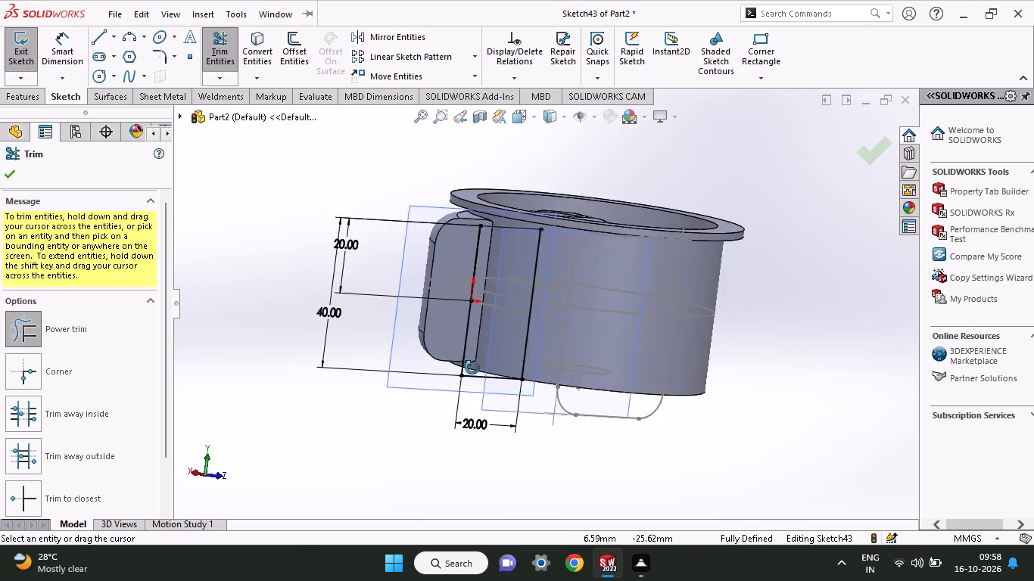
pyautogui.moveTo(472, 368); pyautogui.dragTo(469, 343, button='middle')
pyautogui.click(453, 364)
pyautogui.doubleClick(447, 363)
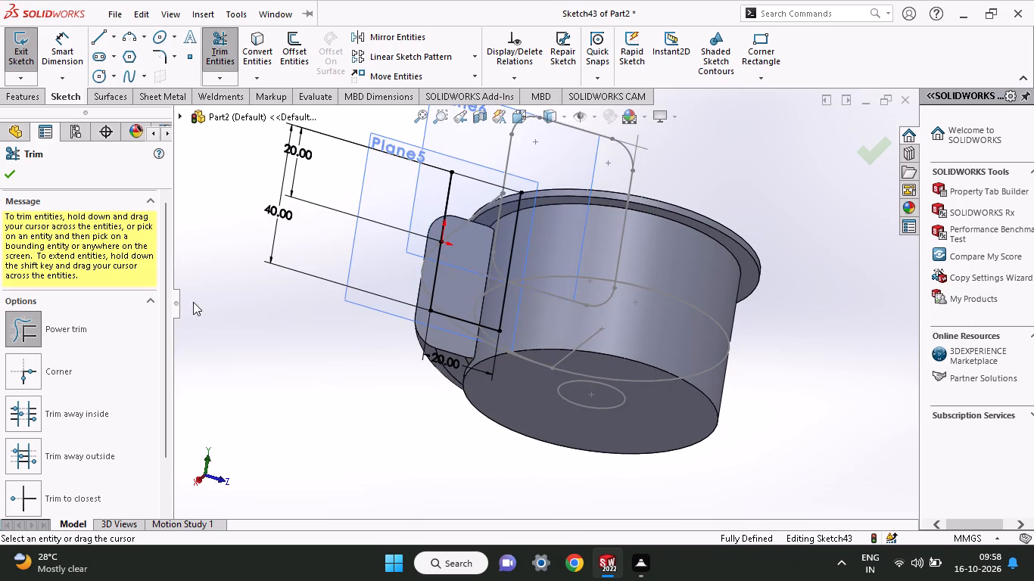
pyautogui.click(2, 179)
pyautogui.doubleClick(444, 358)
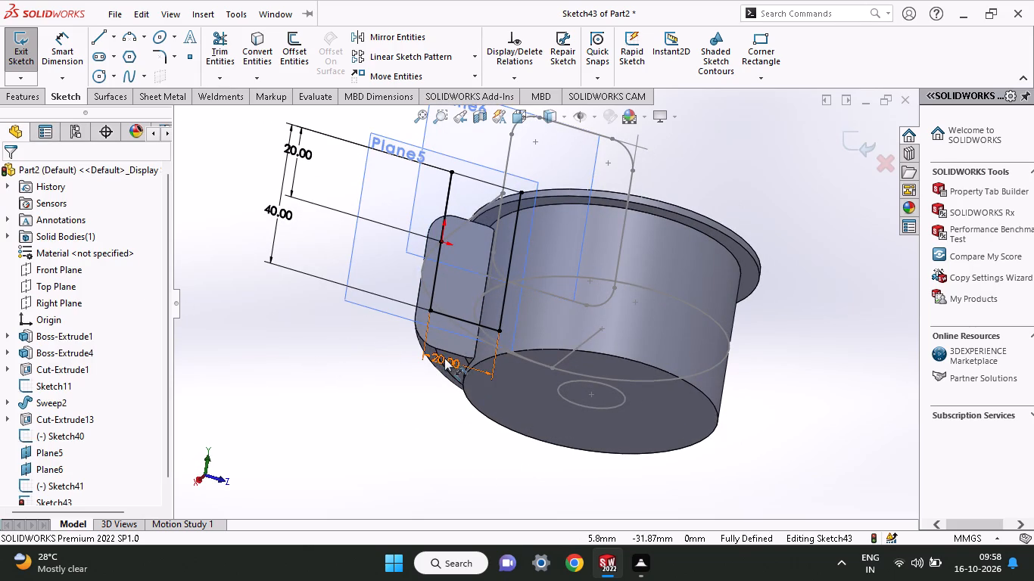
pyautogui.write('24')
pyautogui.press('Return')
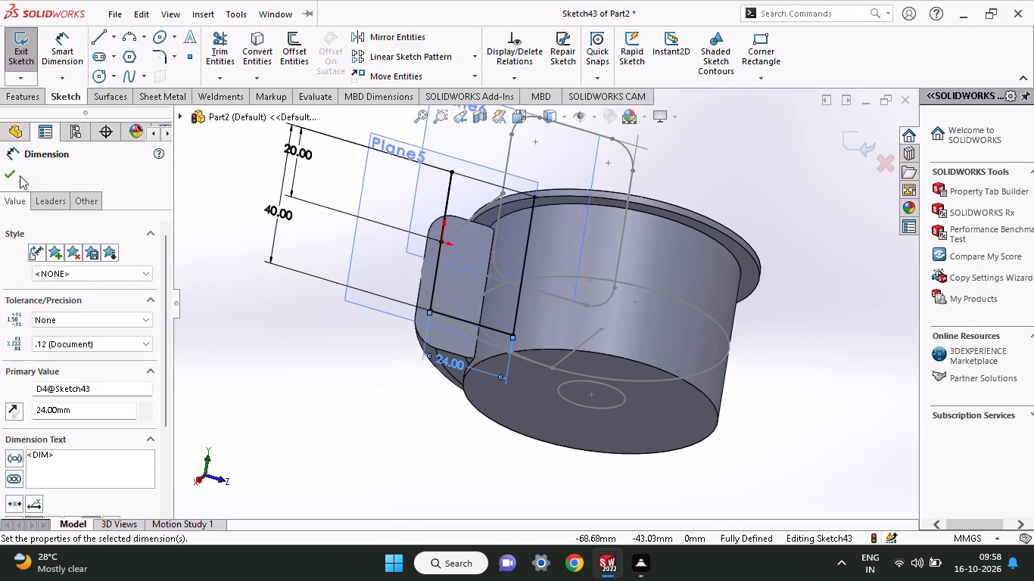
pyautogui.click(10, 177)
# Add 7 mm sketch fillets to all four corners of the rectangular profile on Plane5.
pyautogui.click(163, 62)
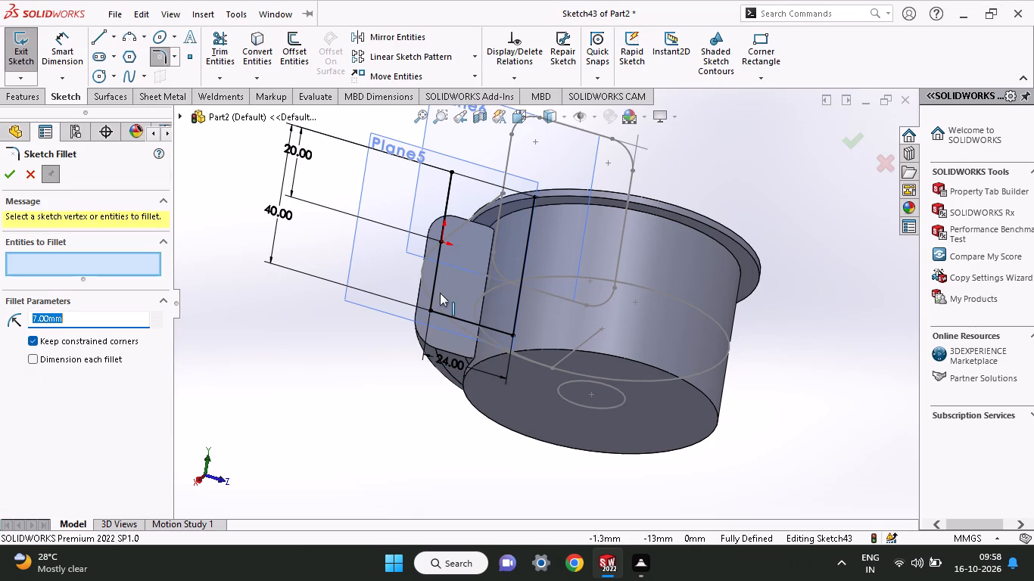
pyautogui.click(452, 315)
pyautogui.click(434, 287)
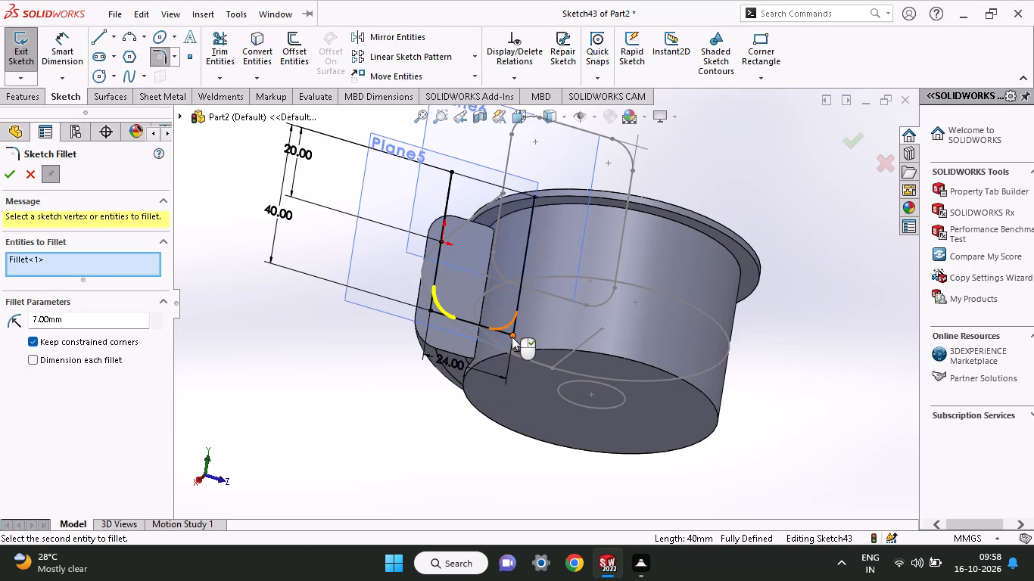
pyautogui.click(514, 334)
pyautogui.click(534, 195)
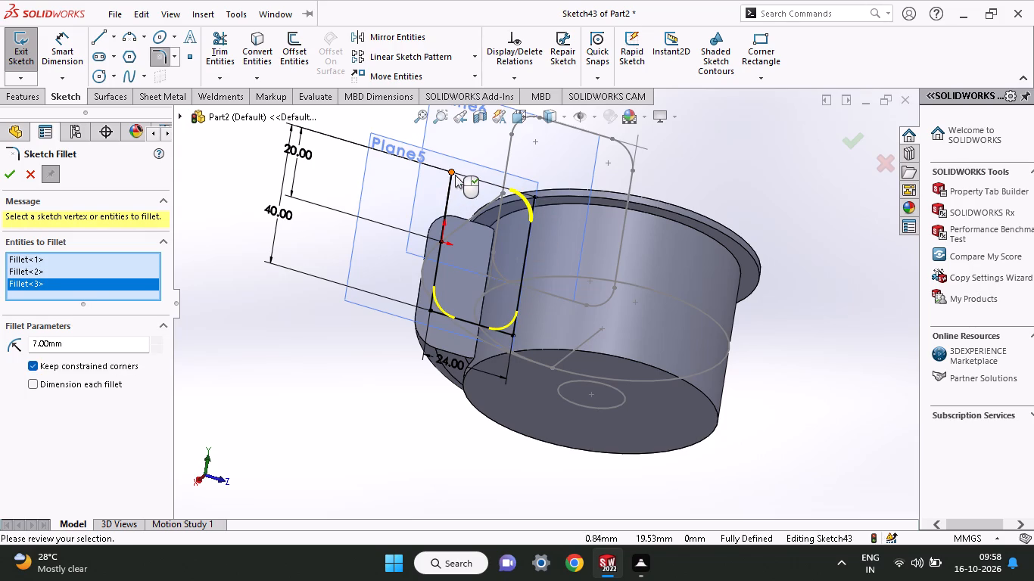
pyautogui.click(466, 176)
pyautogui.click(449, 198)
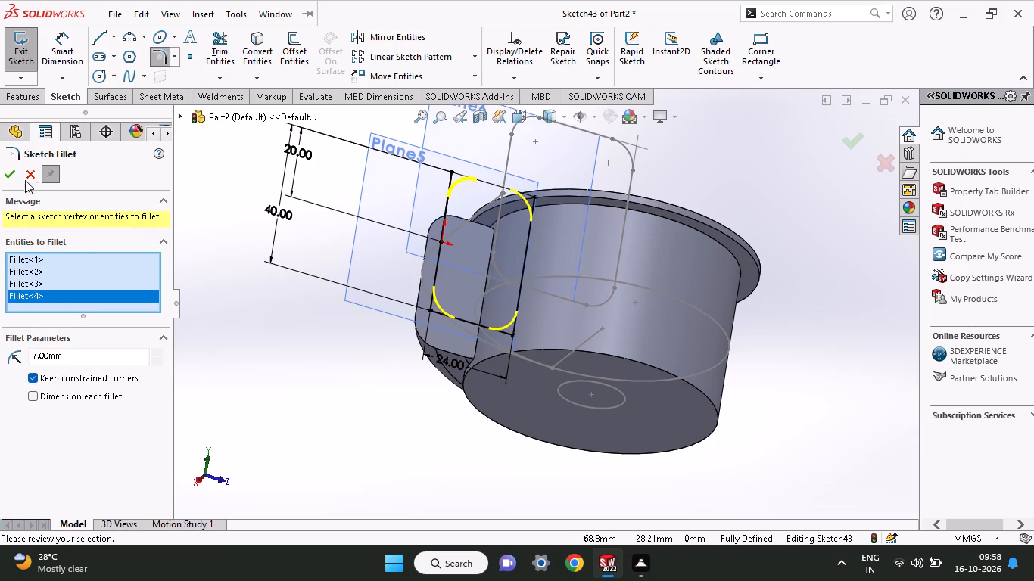
pyautogui.click(12, 179)
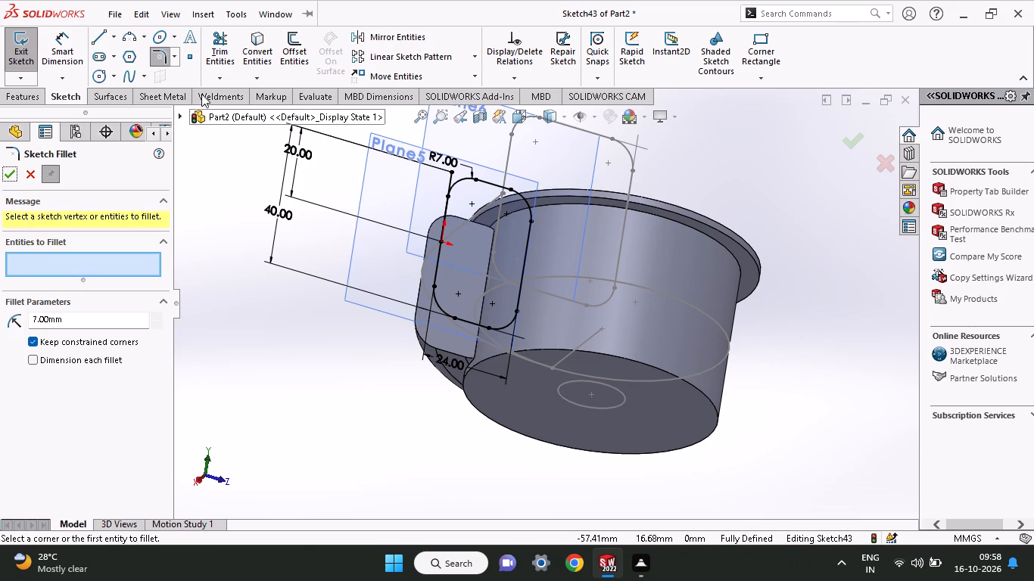
pyautogui.click(1, 177)
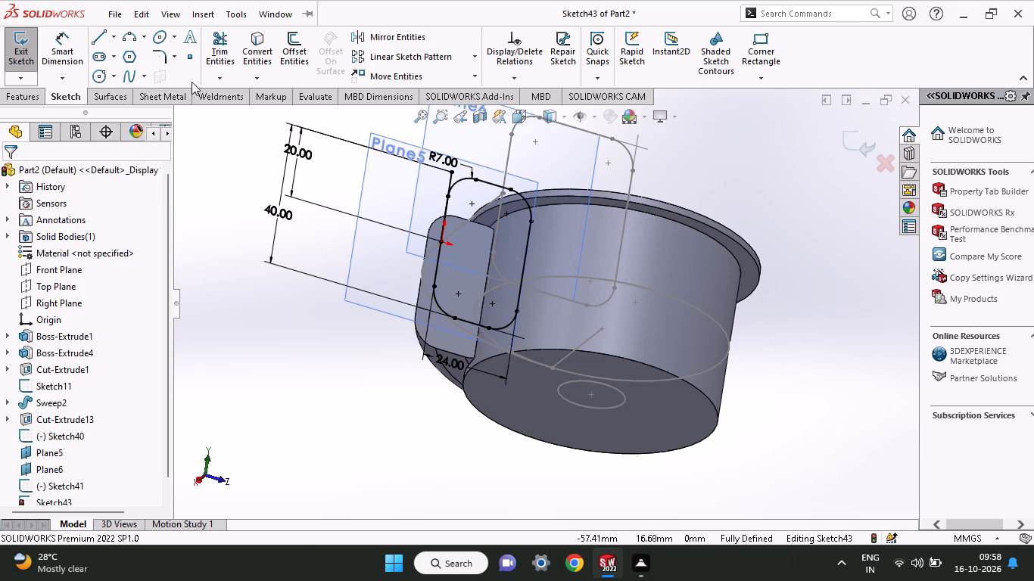
# Trim the leftover line stub outside the filleted upper corner near the 7 mm radius dimension.
pyautogui.click(210, 51)
pyautogui.moveTo(438, 177); pyautogui.dragTo(450, 179)
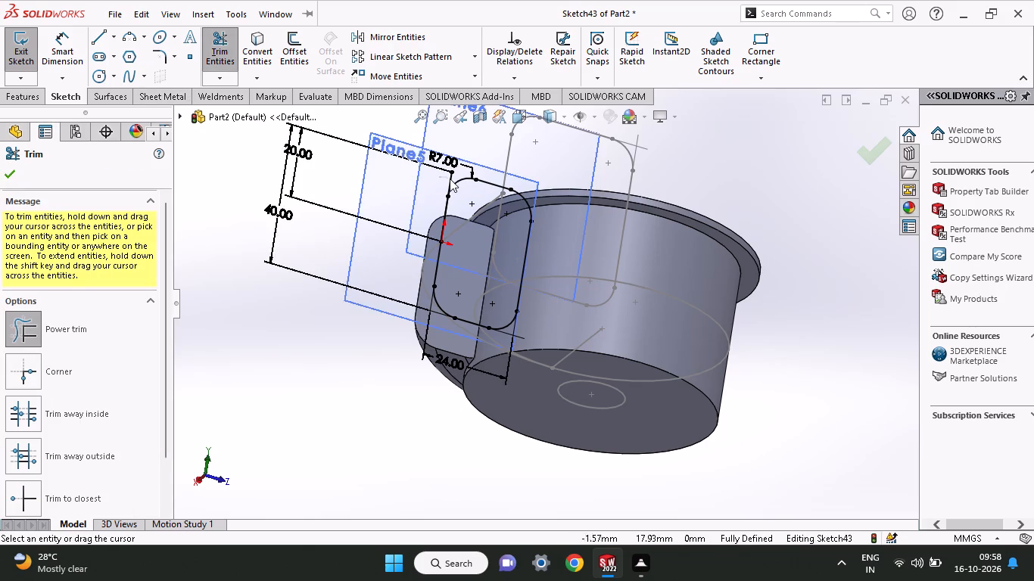
pyautogui.moveTo(450, 179); pyautogui.dragTo(459, 177)
pyautogui.click(12, 180)
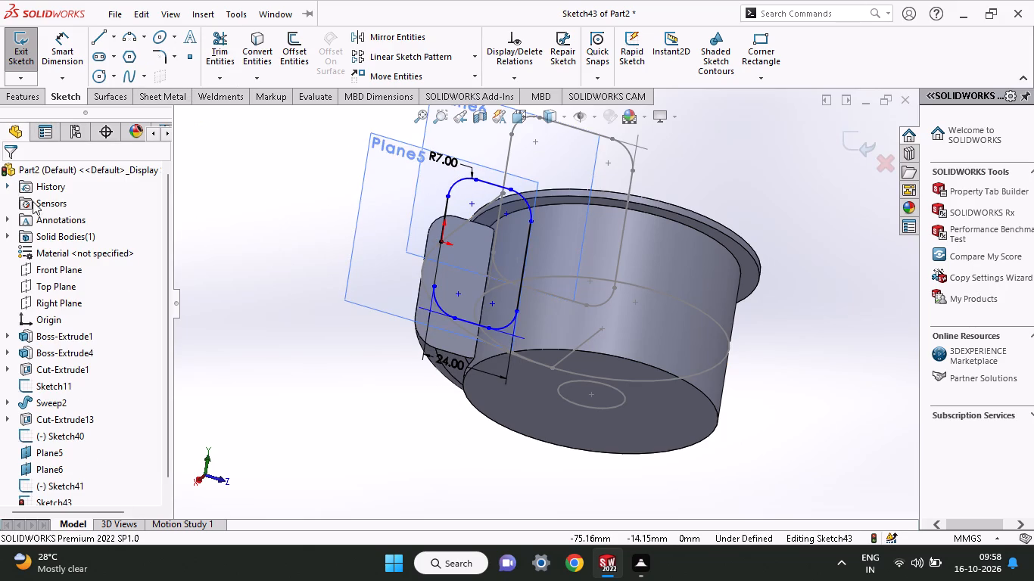
# Finish and exit the rounded profile sketch on Plane5.
pyautogui.moveTo(362, 361); pyautogui.dragTo(425, 363, button='middle')
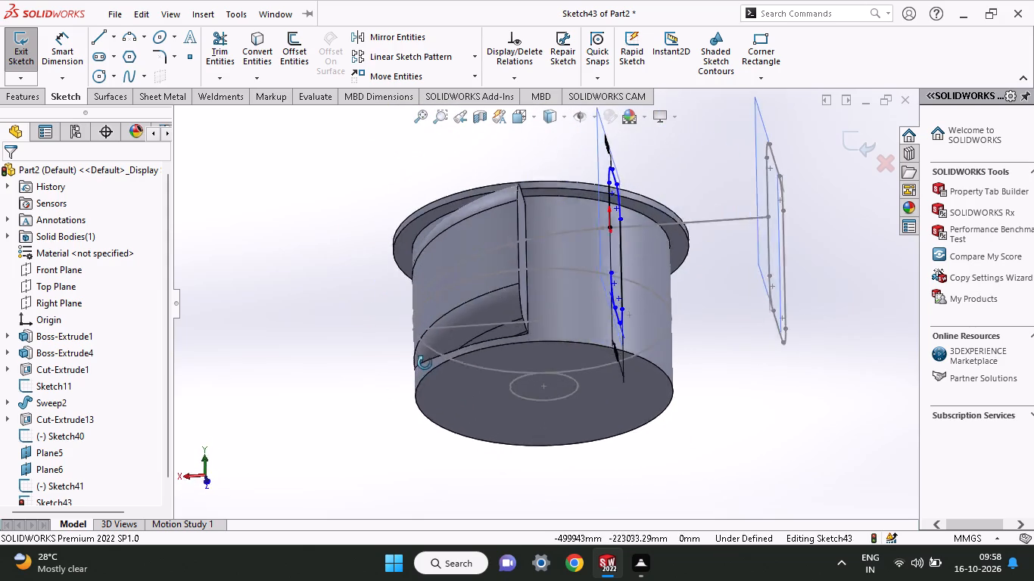
pyautogui.moveTo(425, 363); pyautogui.dragTo(377, 299, button='middle')
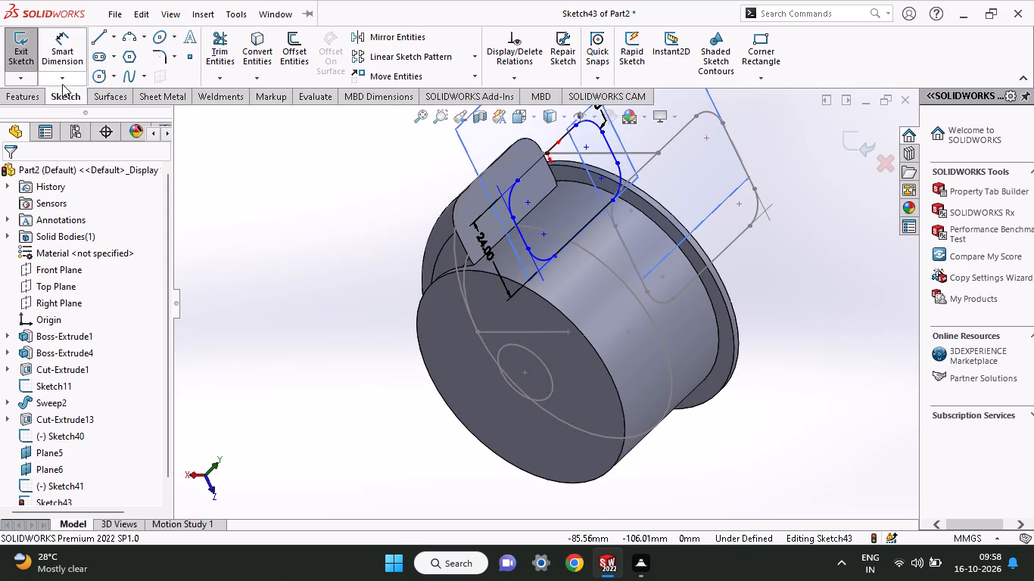
pyautogui.click(12, 101)
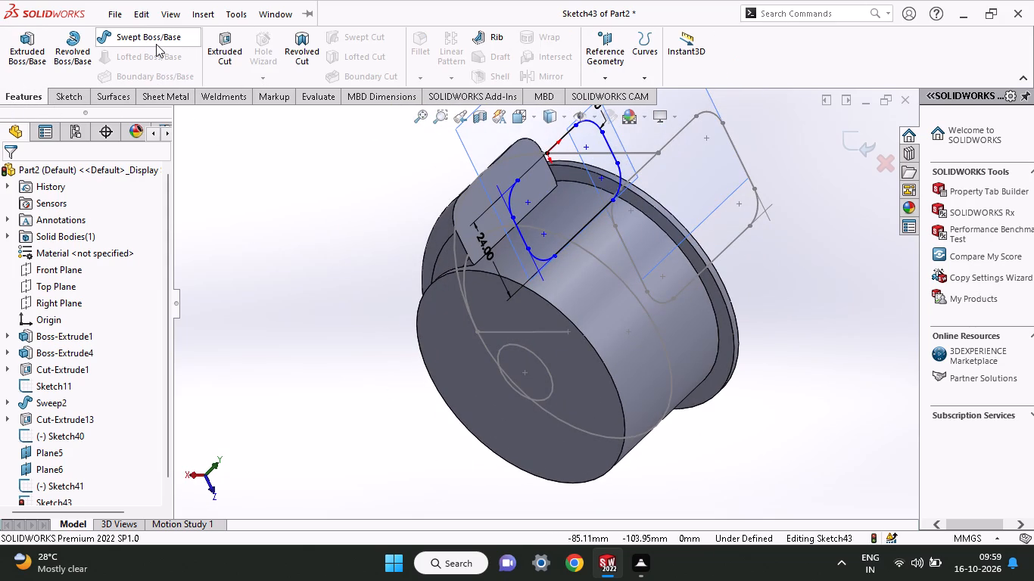
pyautogui.rightClick(185, 140)
pyautogui.click(354, 122)
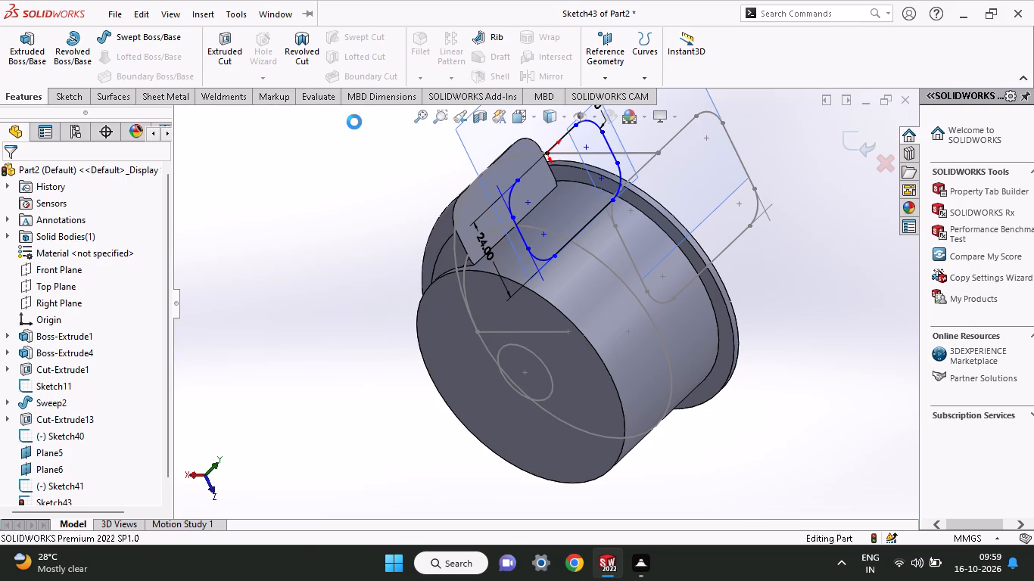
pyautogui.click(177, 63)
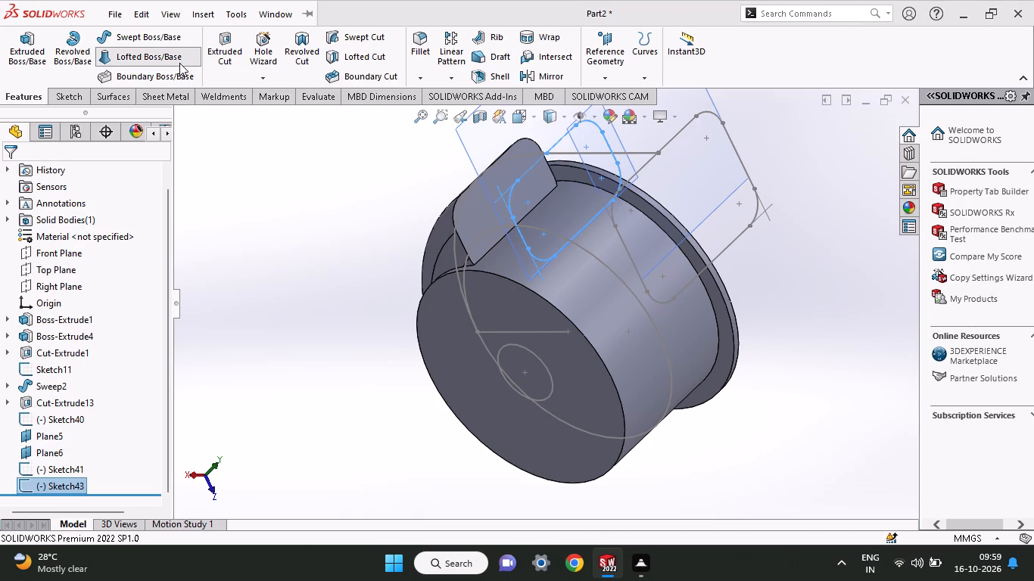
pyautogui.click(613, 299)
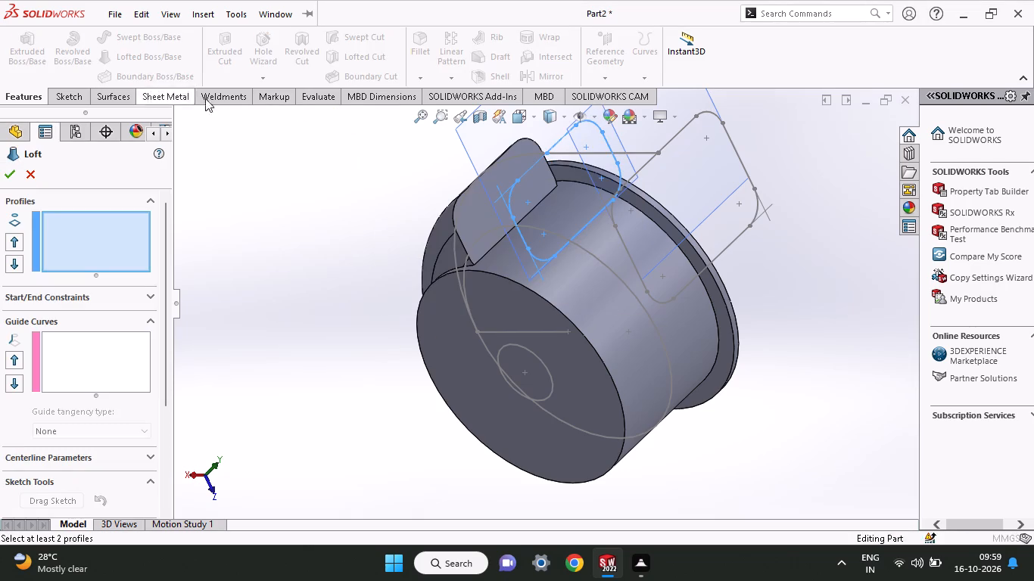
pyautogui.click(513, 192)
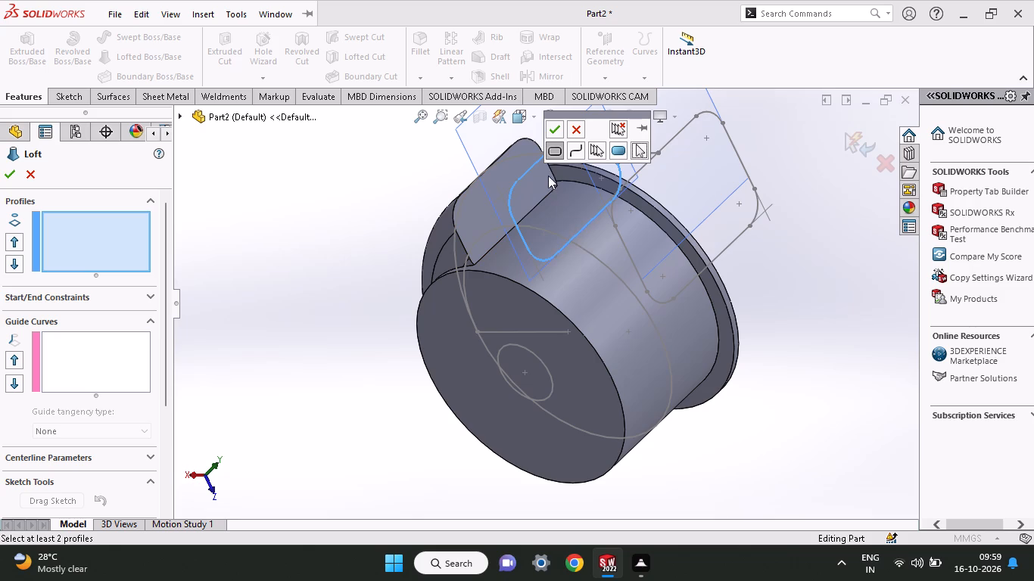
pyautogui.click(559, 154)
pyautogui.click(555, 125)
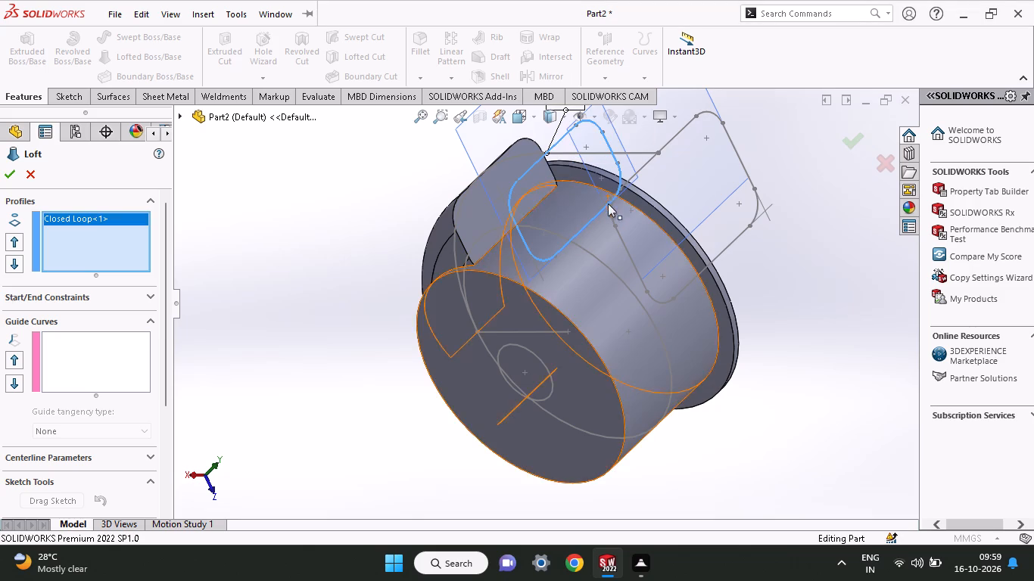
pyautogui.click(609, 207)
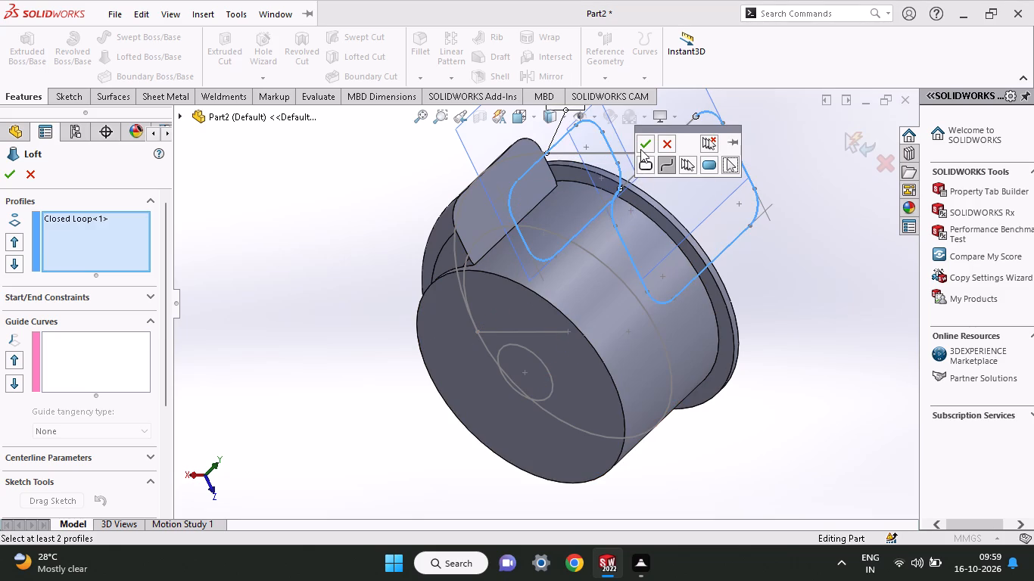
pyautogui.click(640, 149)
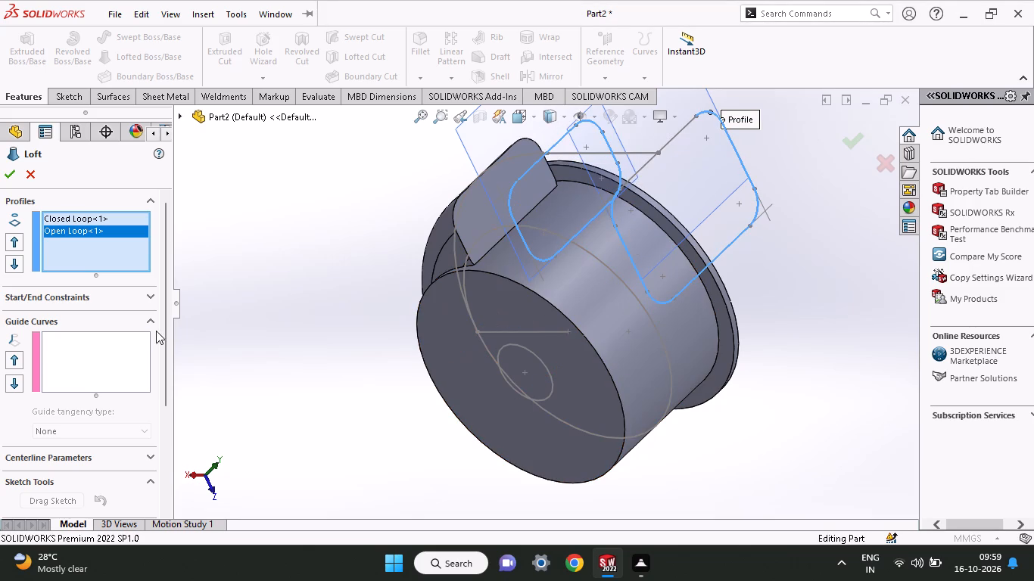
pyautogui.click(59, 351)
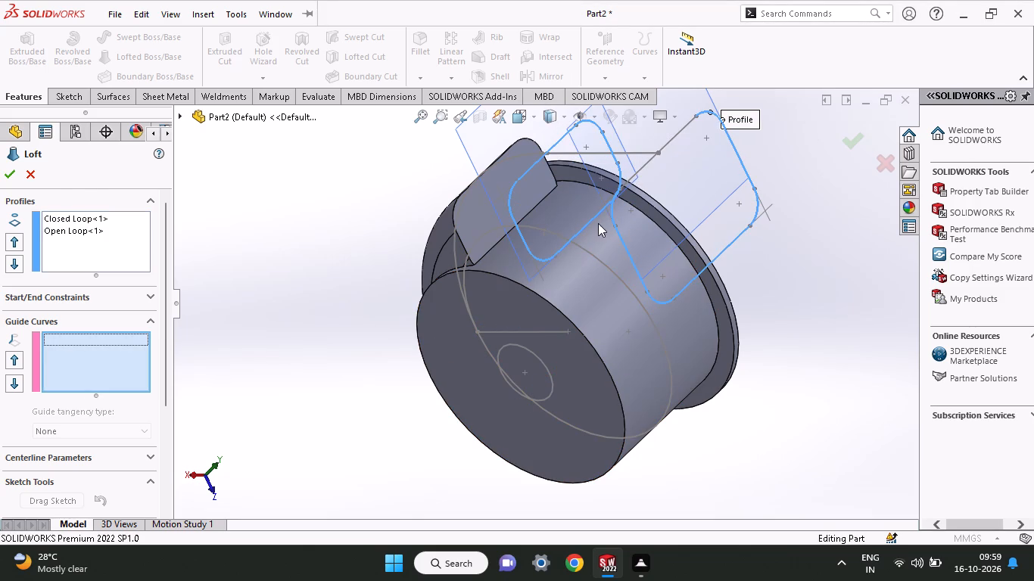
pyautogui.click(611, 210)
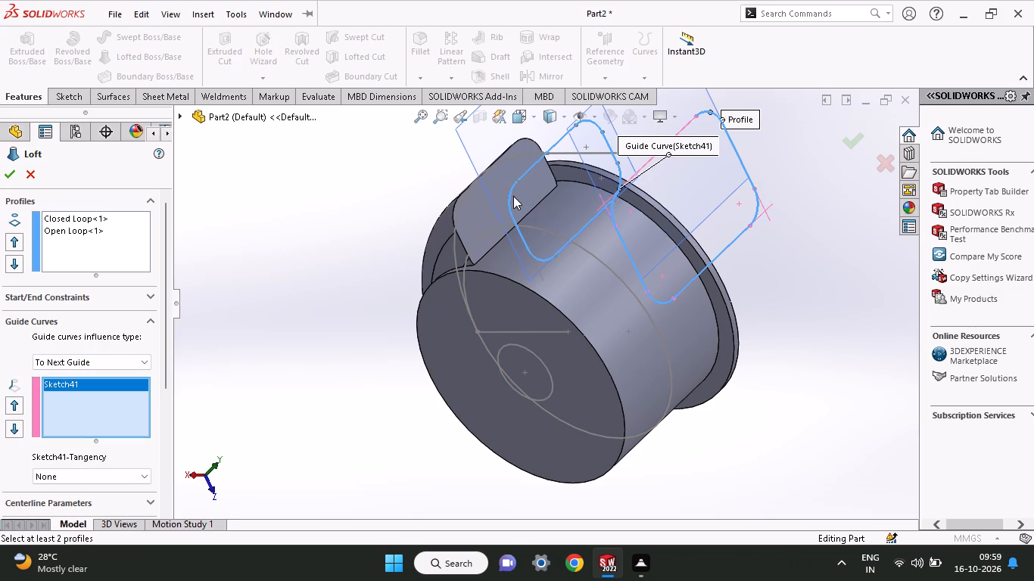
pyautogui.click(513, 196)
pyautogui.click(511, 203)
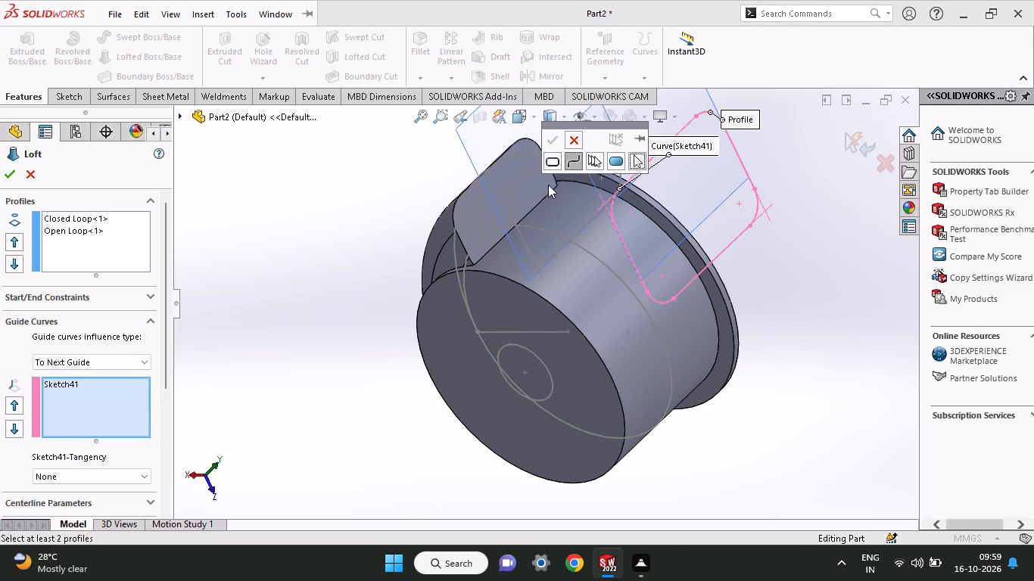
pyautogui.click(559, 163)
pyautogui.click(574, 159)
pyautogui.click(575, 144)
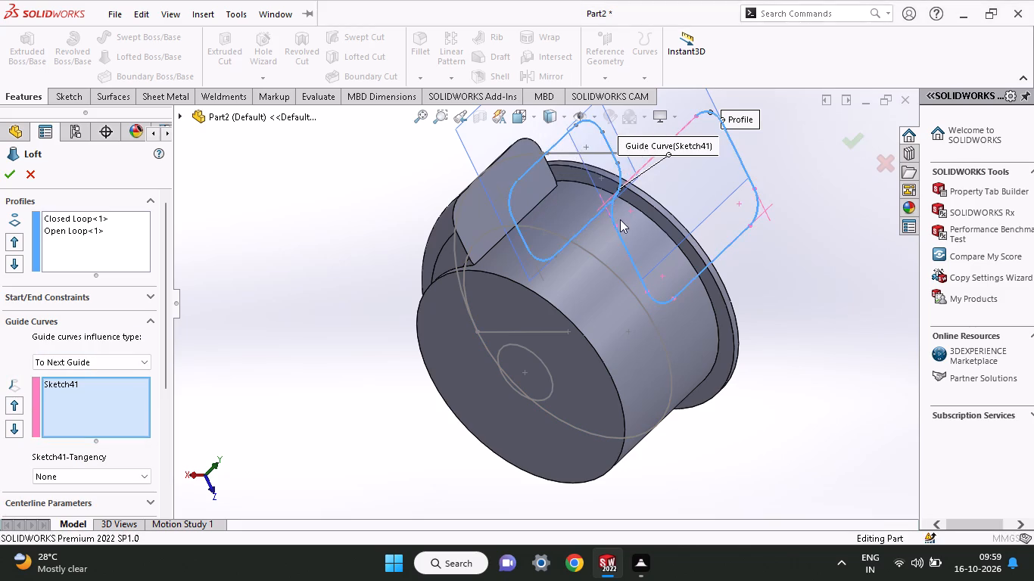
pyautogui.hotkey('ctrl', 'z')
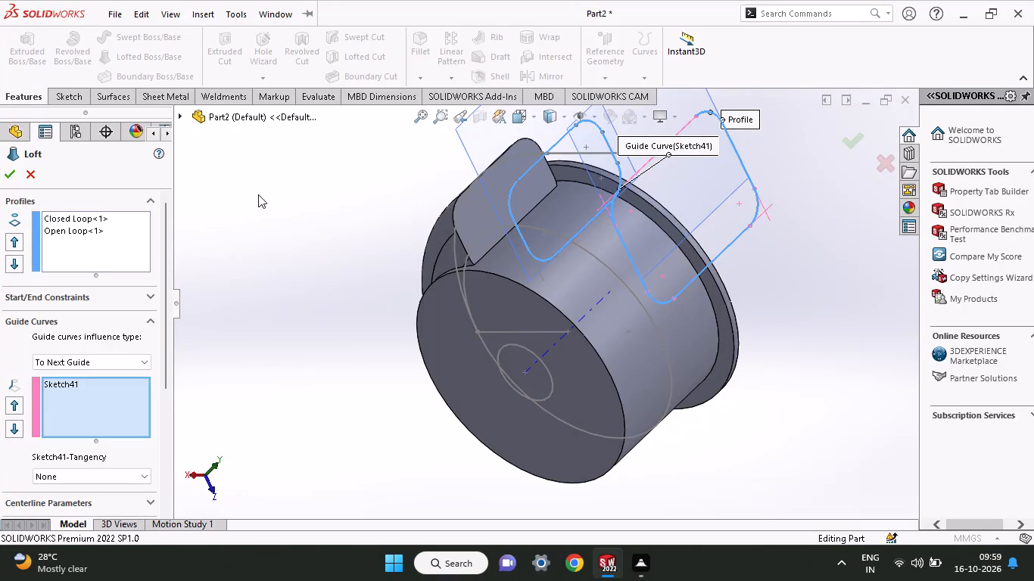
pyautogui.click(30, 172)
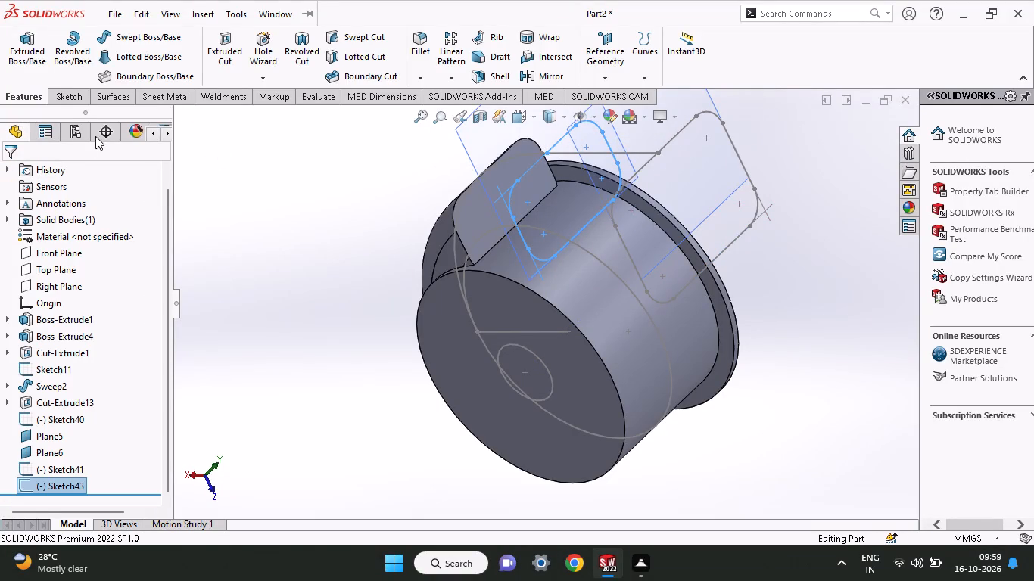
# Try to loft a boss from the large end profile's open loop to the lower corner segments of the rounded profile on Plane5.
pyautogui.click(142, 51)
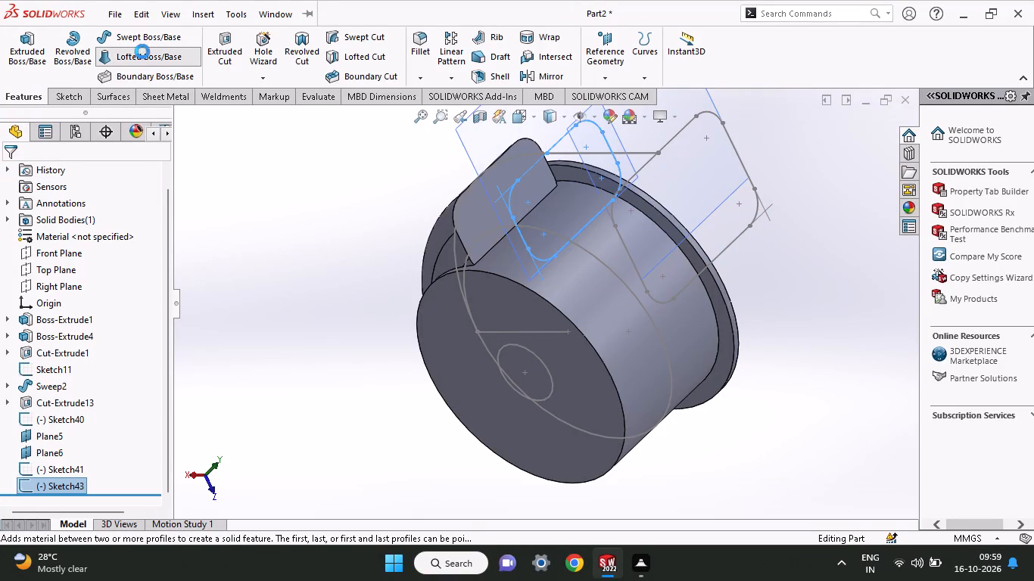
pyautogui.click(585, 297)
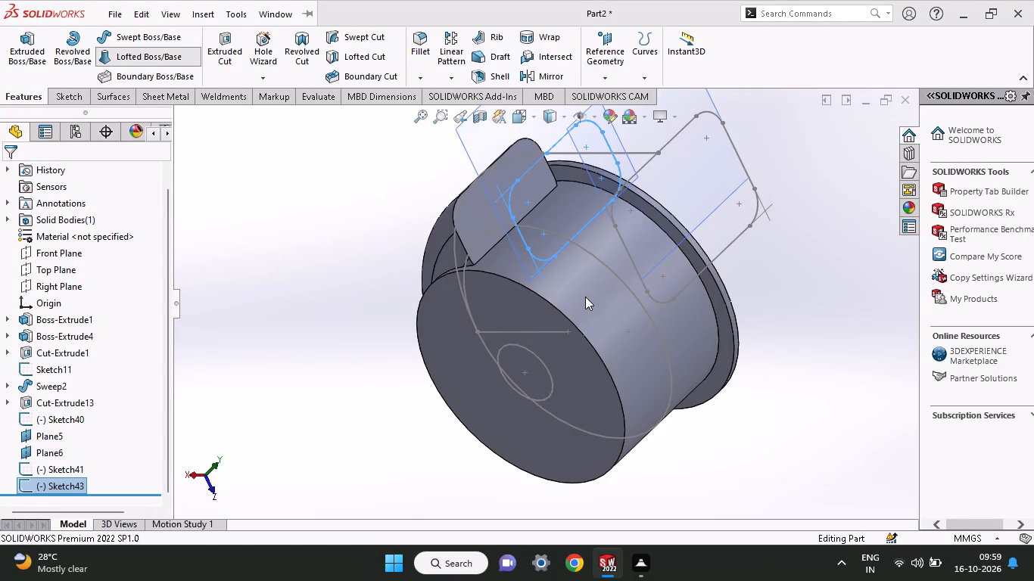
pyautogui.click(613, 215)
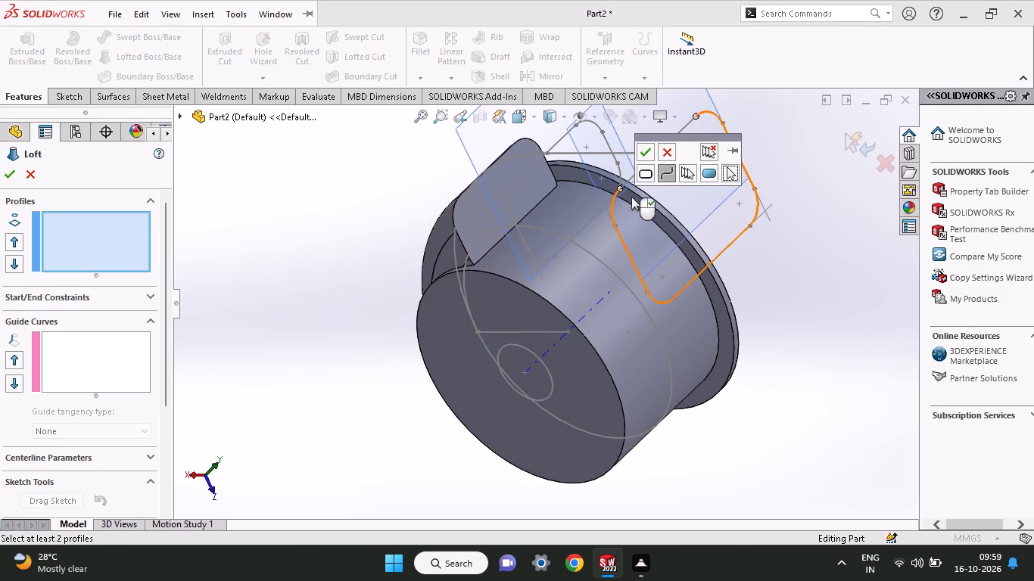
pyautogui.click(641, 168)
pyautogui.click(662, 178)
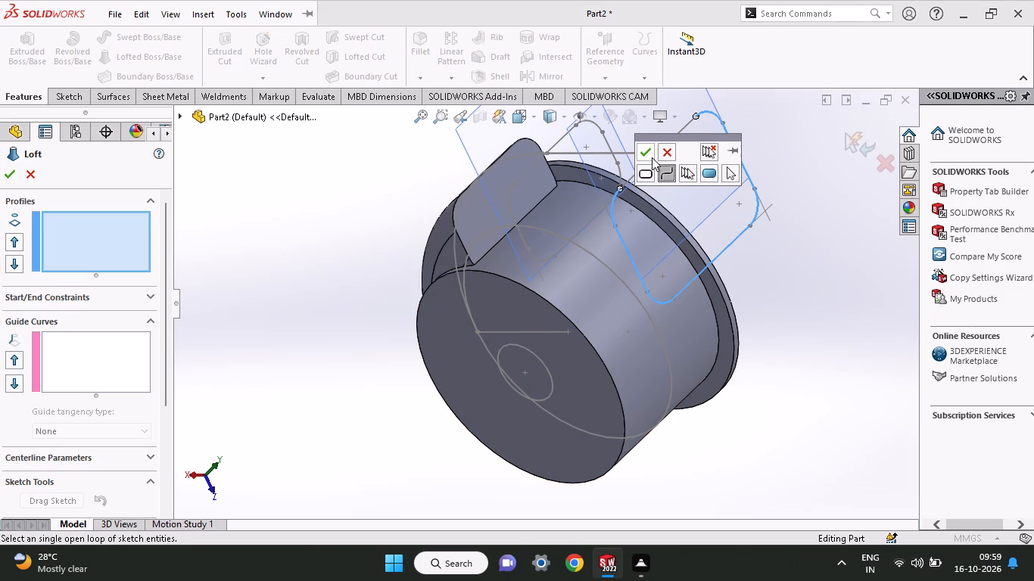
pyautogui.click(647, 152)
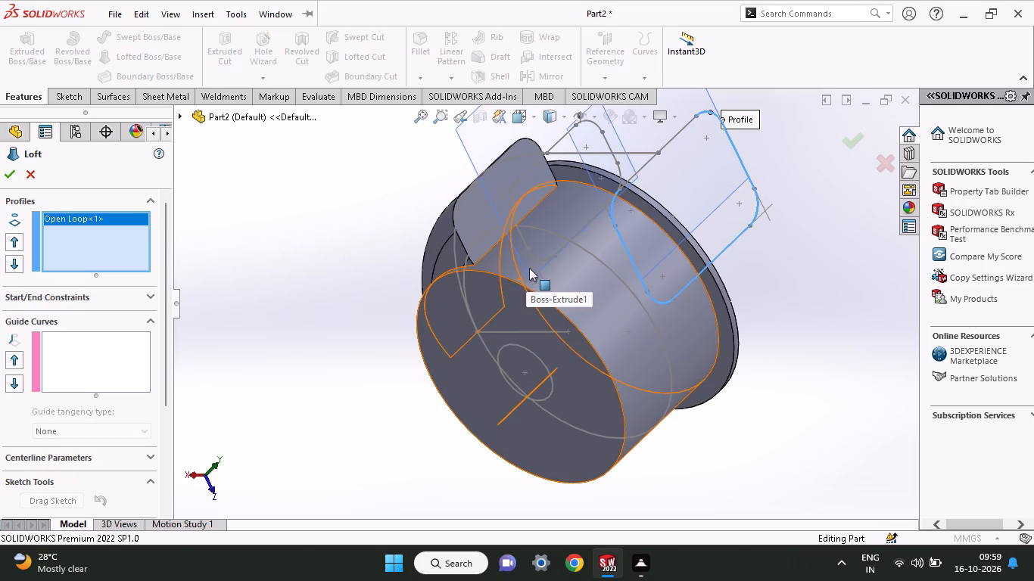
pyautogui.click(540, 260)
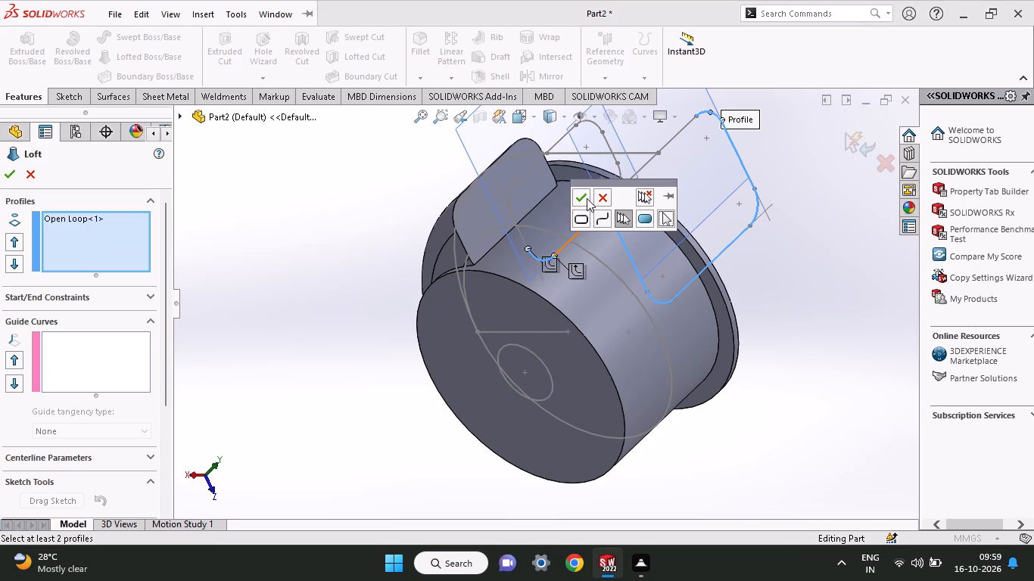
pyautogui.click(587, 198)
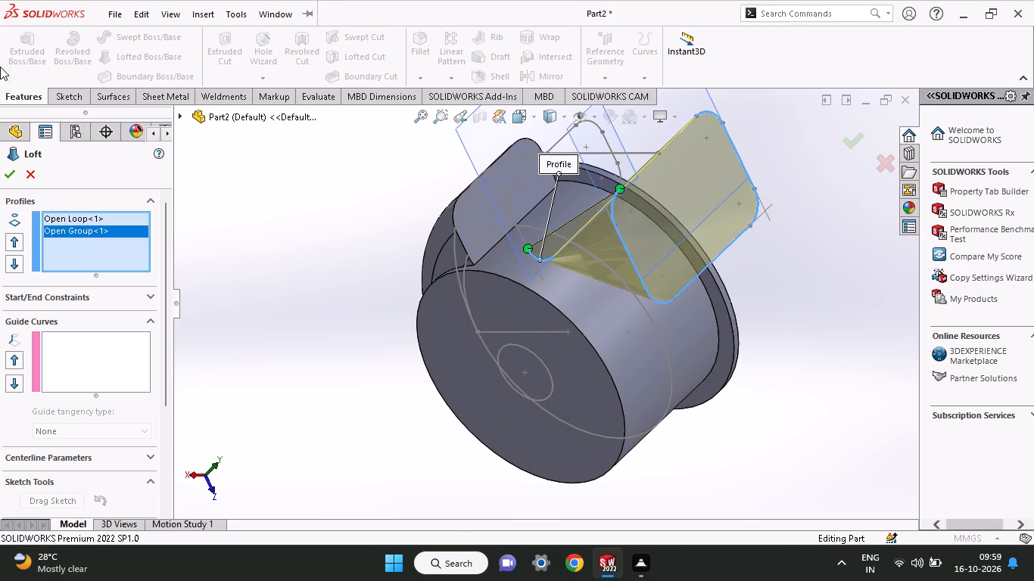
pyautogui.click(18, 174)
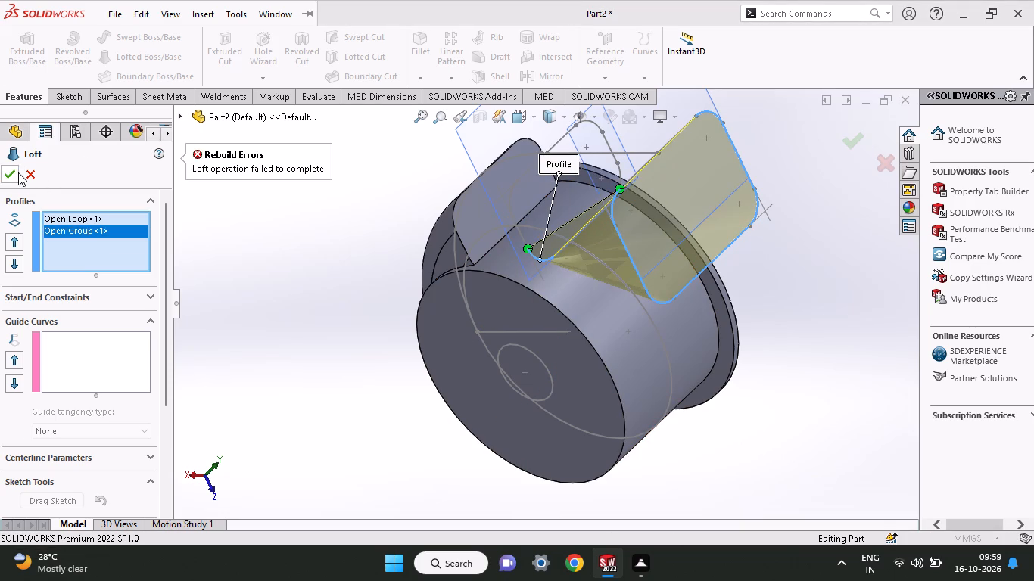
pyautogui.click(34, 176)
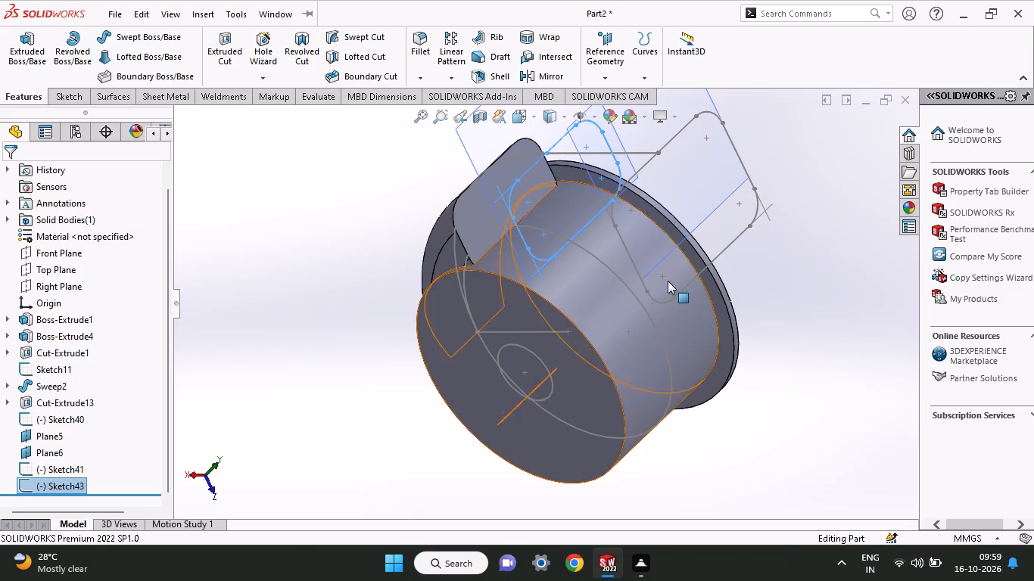
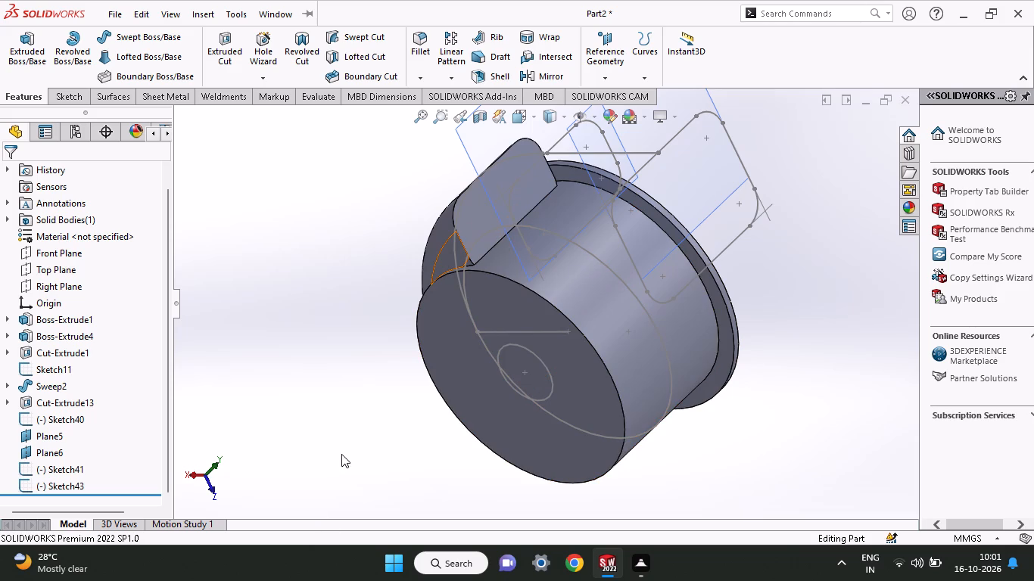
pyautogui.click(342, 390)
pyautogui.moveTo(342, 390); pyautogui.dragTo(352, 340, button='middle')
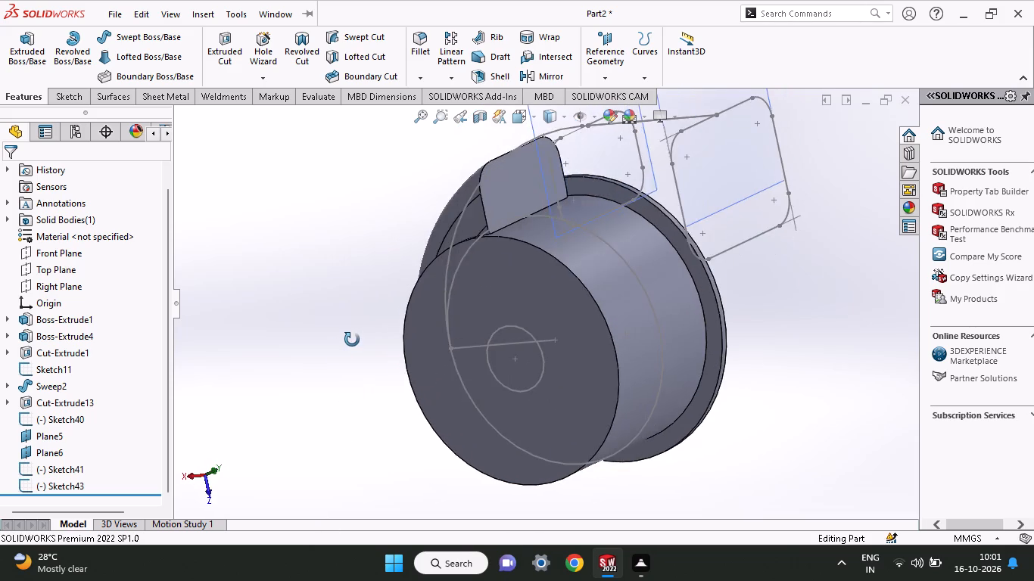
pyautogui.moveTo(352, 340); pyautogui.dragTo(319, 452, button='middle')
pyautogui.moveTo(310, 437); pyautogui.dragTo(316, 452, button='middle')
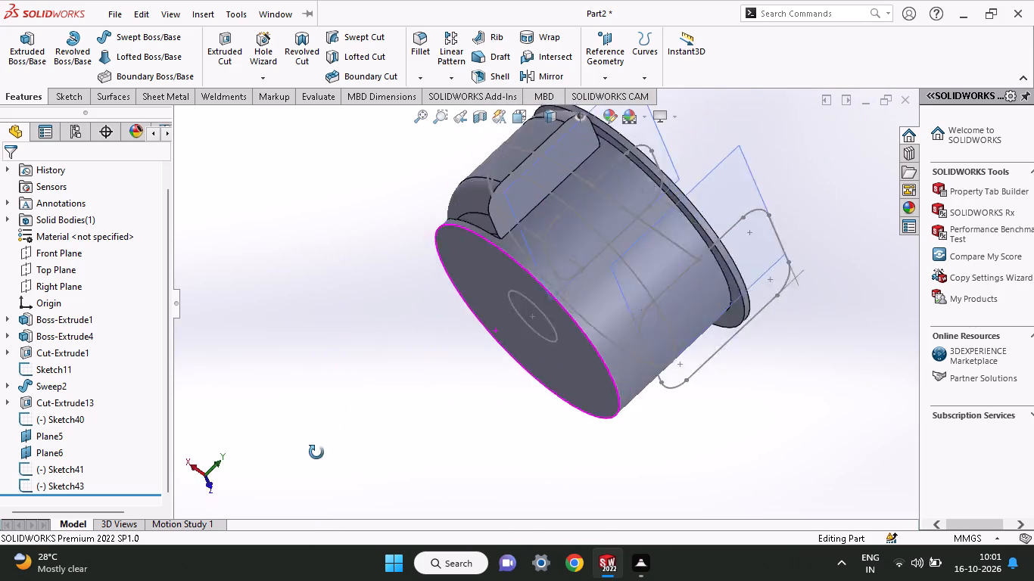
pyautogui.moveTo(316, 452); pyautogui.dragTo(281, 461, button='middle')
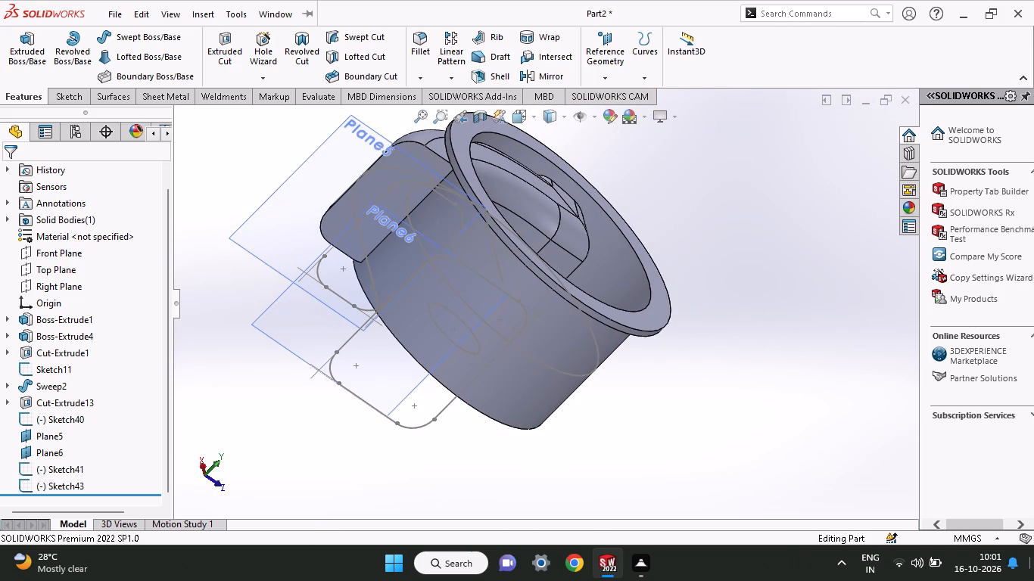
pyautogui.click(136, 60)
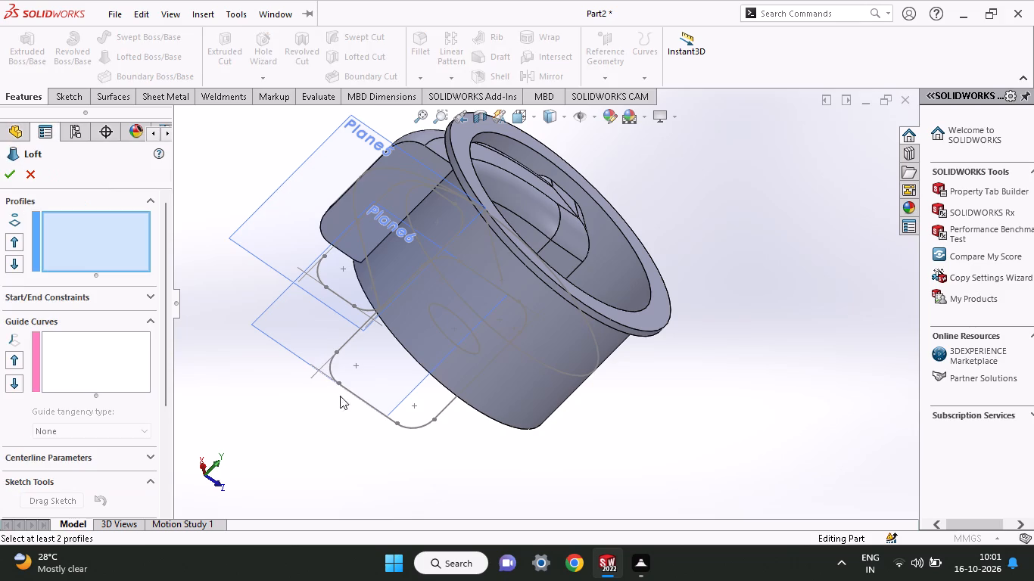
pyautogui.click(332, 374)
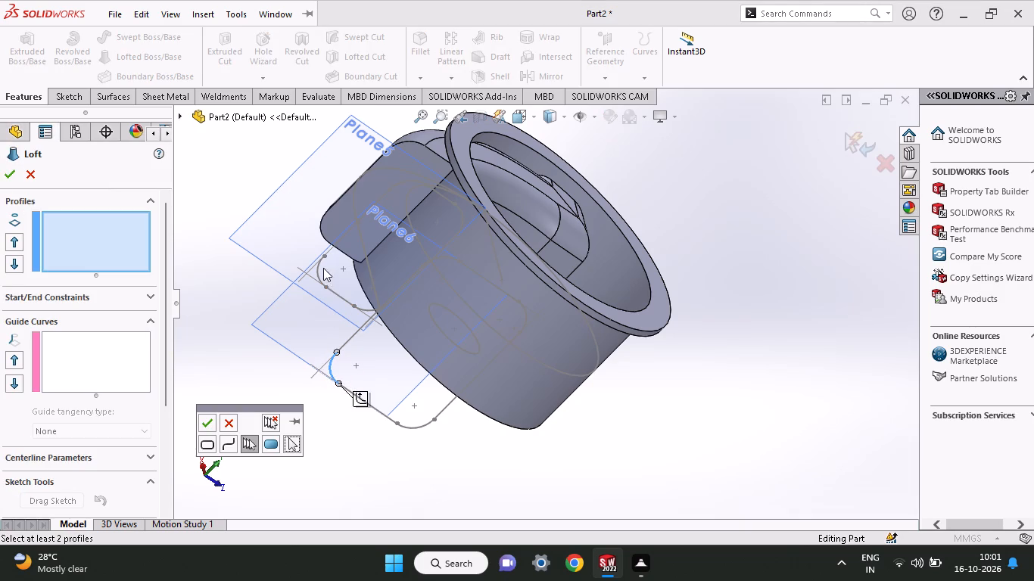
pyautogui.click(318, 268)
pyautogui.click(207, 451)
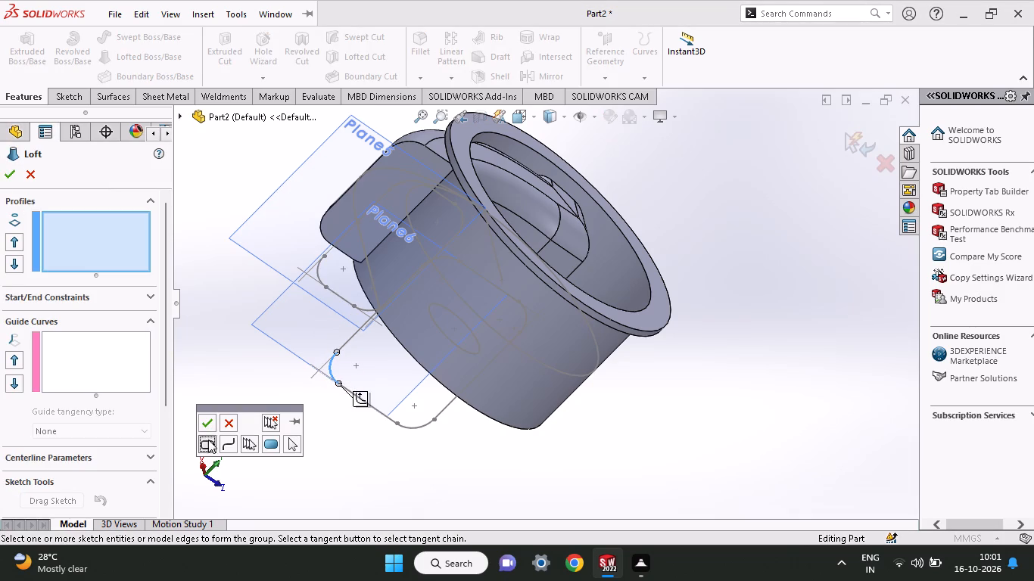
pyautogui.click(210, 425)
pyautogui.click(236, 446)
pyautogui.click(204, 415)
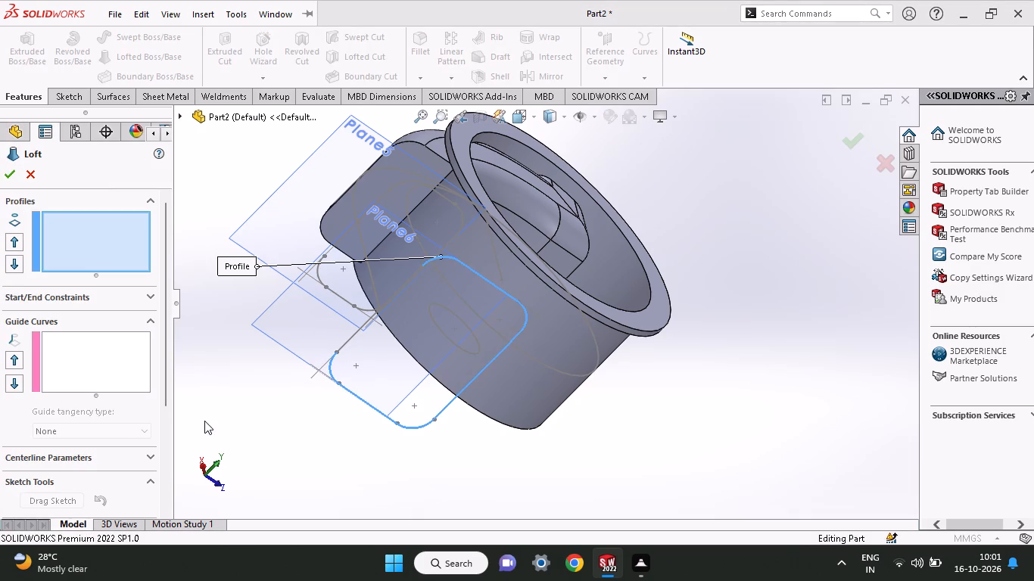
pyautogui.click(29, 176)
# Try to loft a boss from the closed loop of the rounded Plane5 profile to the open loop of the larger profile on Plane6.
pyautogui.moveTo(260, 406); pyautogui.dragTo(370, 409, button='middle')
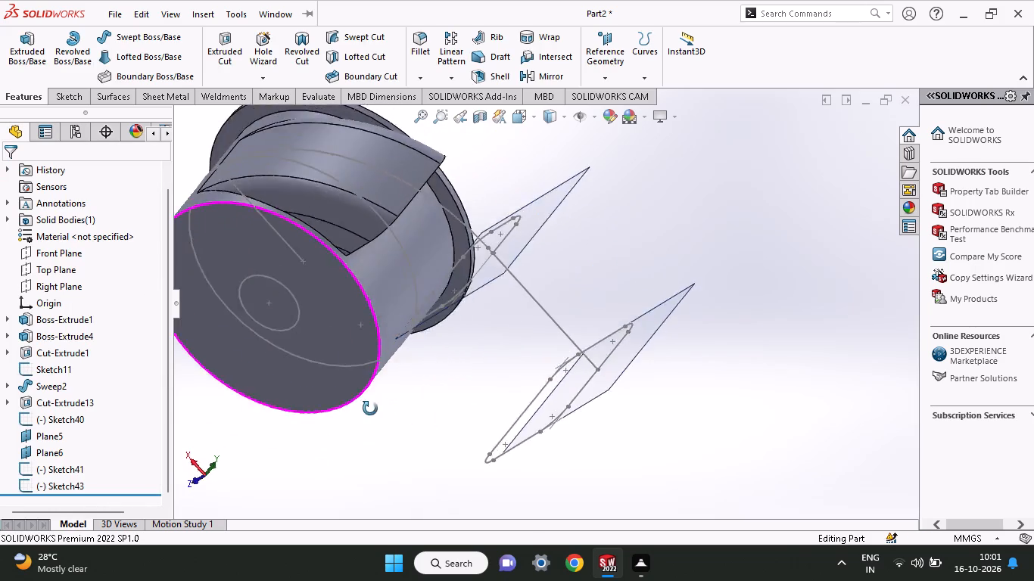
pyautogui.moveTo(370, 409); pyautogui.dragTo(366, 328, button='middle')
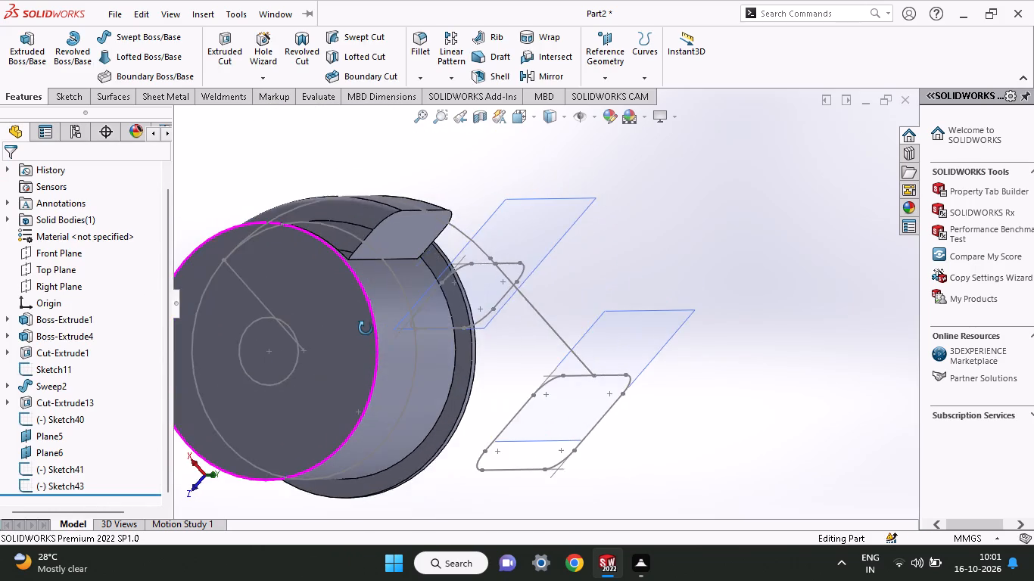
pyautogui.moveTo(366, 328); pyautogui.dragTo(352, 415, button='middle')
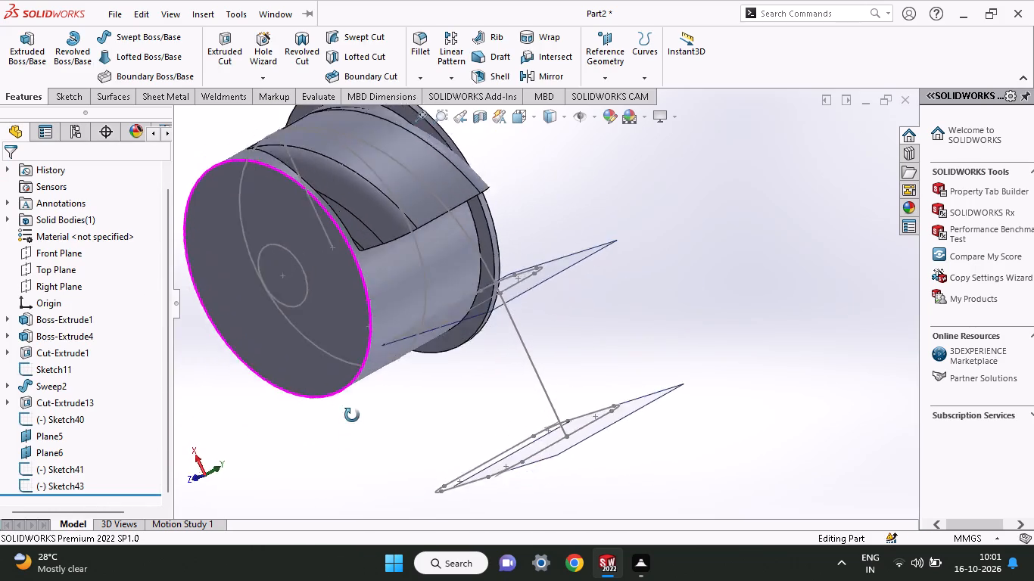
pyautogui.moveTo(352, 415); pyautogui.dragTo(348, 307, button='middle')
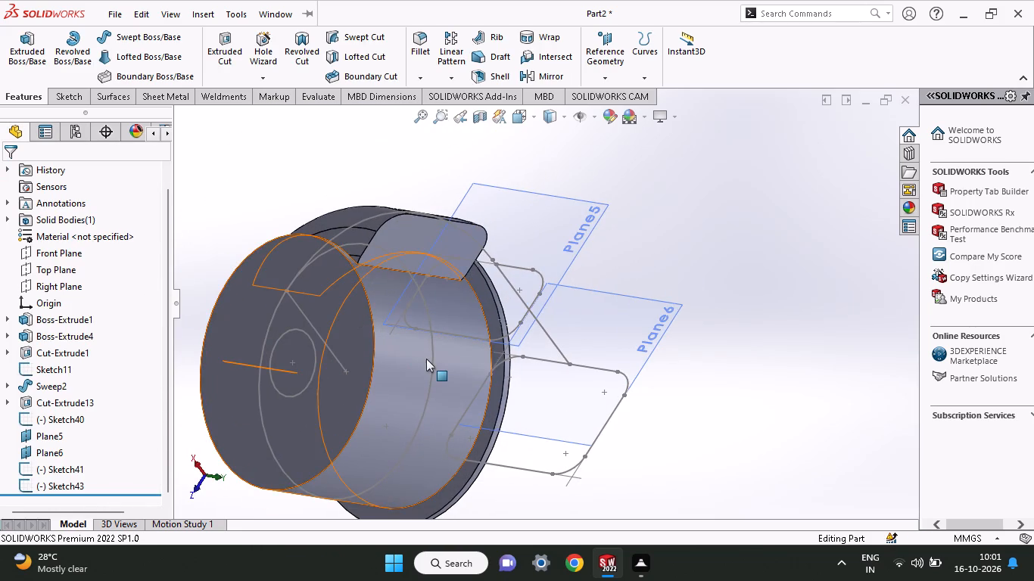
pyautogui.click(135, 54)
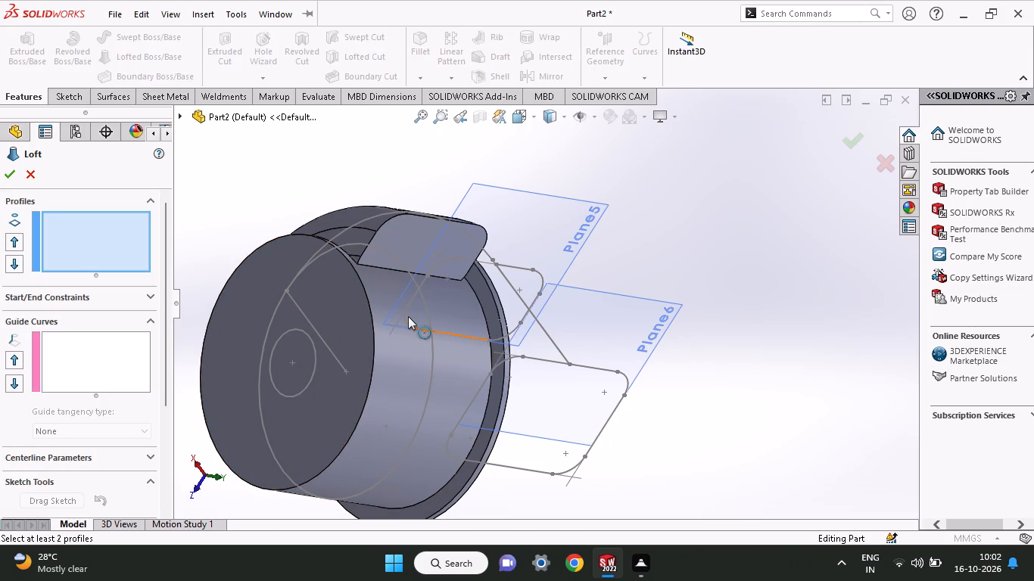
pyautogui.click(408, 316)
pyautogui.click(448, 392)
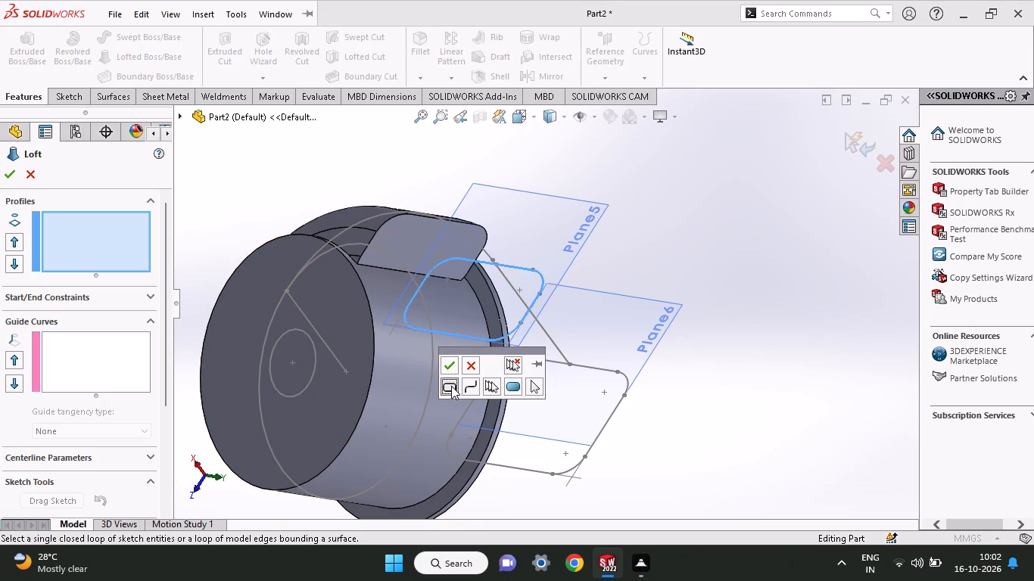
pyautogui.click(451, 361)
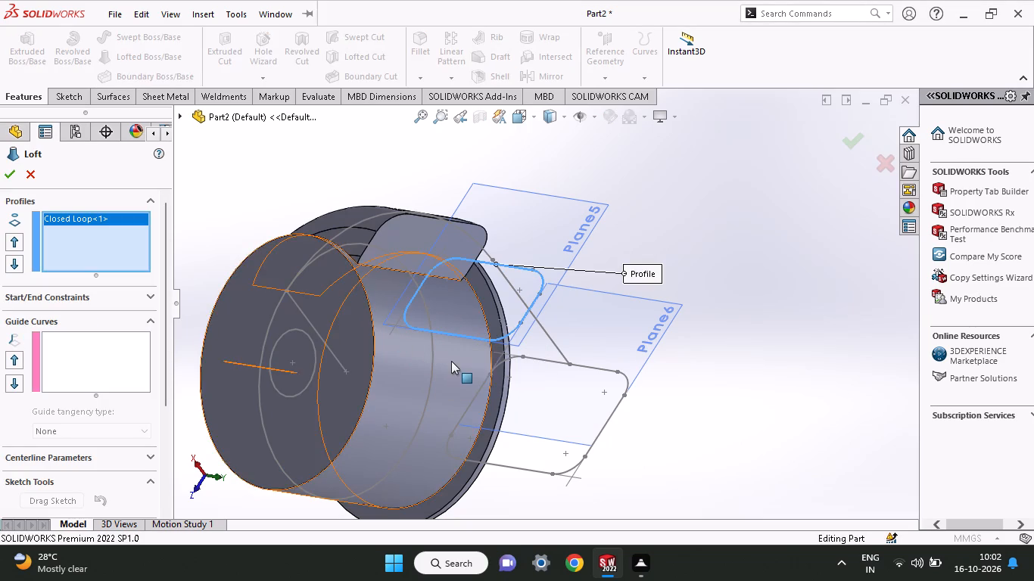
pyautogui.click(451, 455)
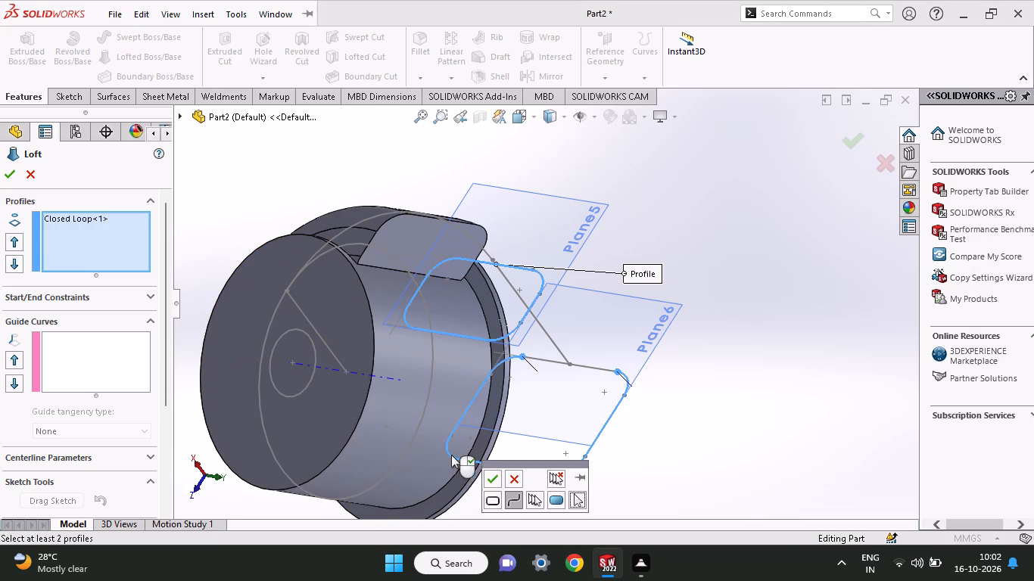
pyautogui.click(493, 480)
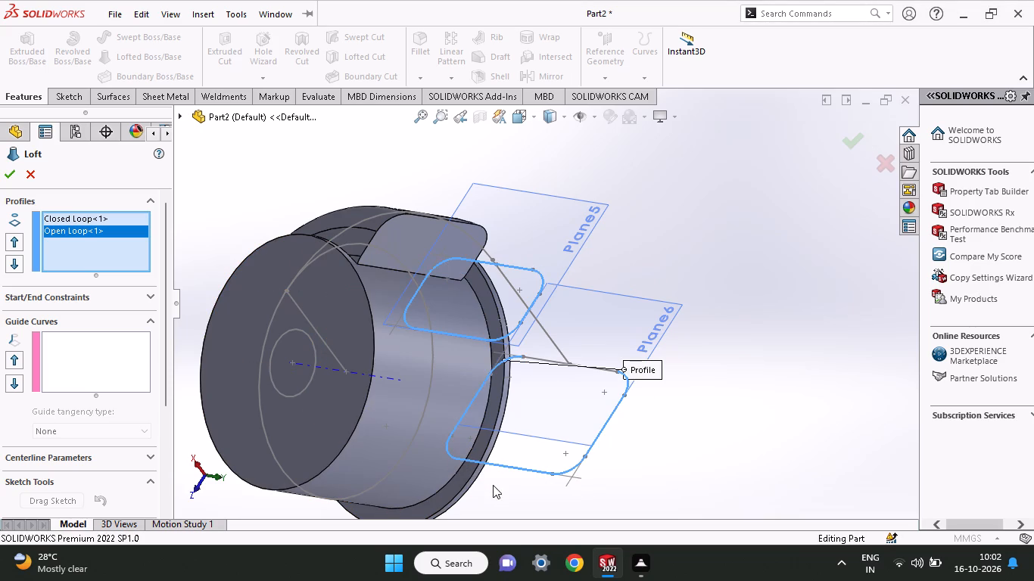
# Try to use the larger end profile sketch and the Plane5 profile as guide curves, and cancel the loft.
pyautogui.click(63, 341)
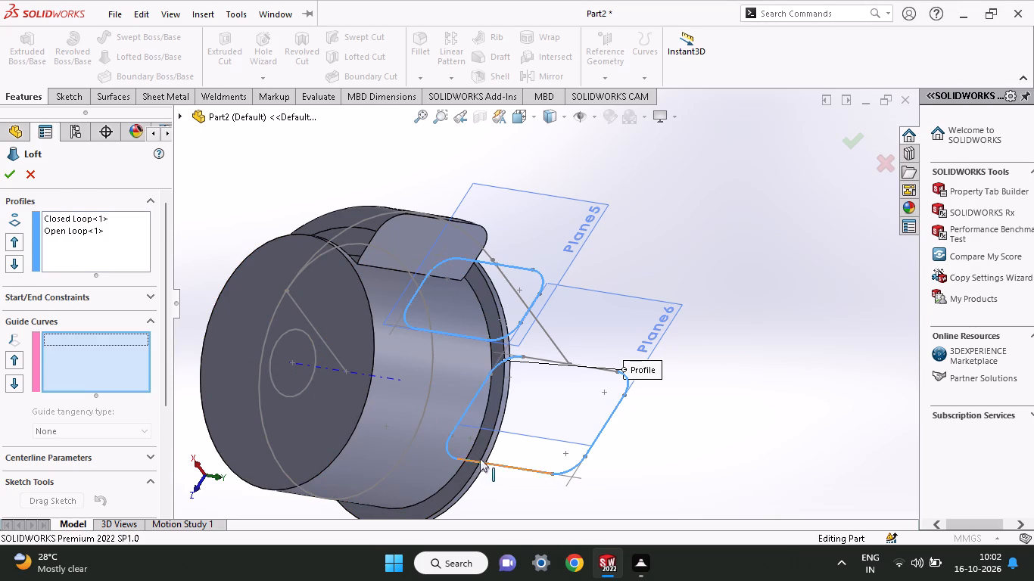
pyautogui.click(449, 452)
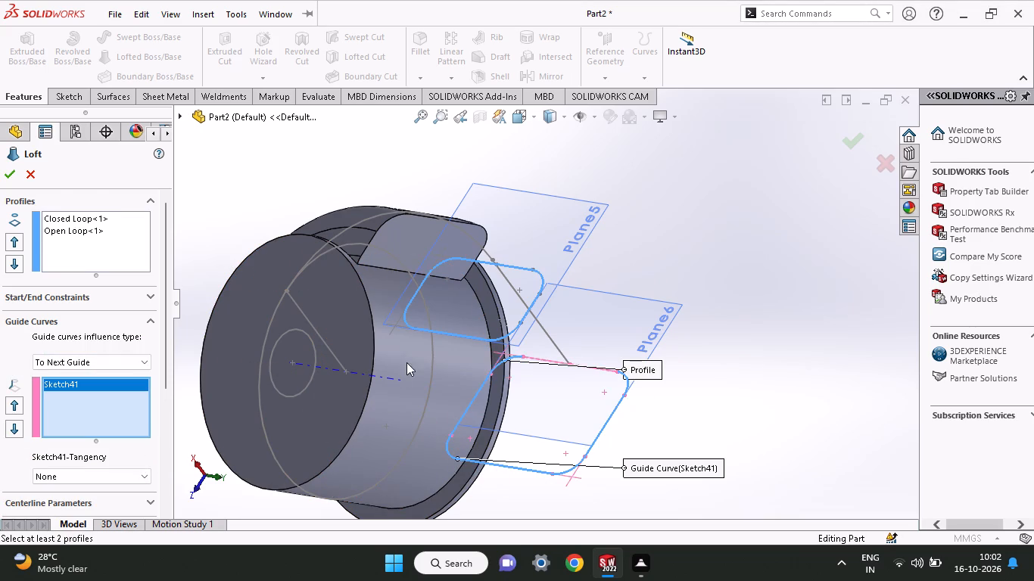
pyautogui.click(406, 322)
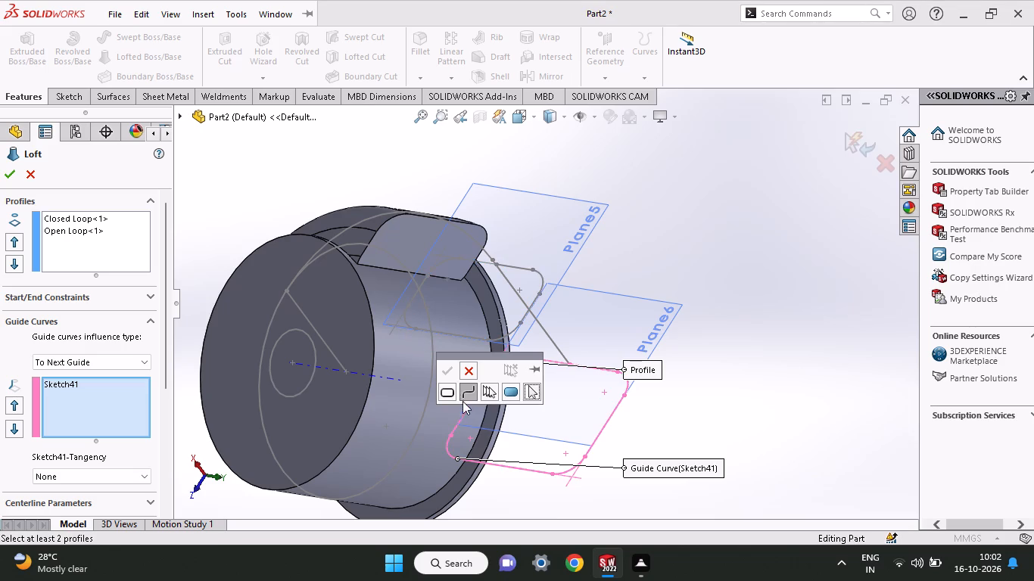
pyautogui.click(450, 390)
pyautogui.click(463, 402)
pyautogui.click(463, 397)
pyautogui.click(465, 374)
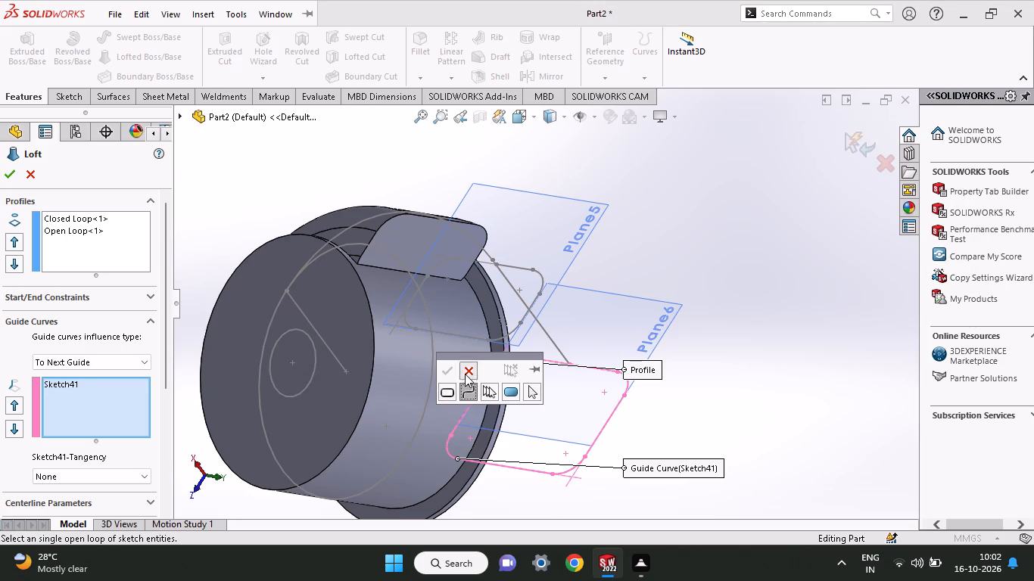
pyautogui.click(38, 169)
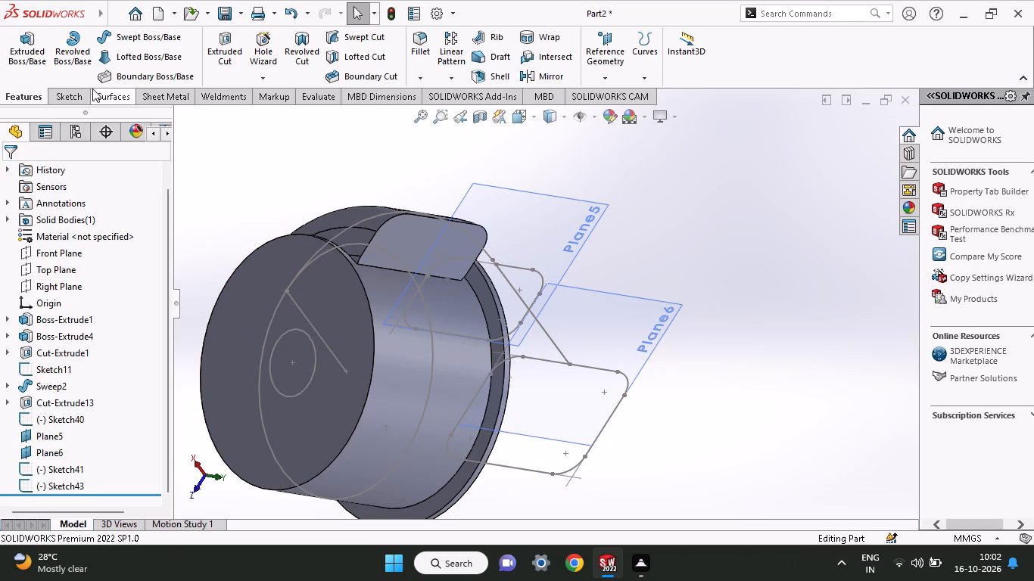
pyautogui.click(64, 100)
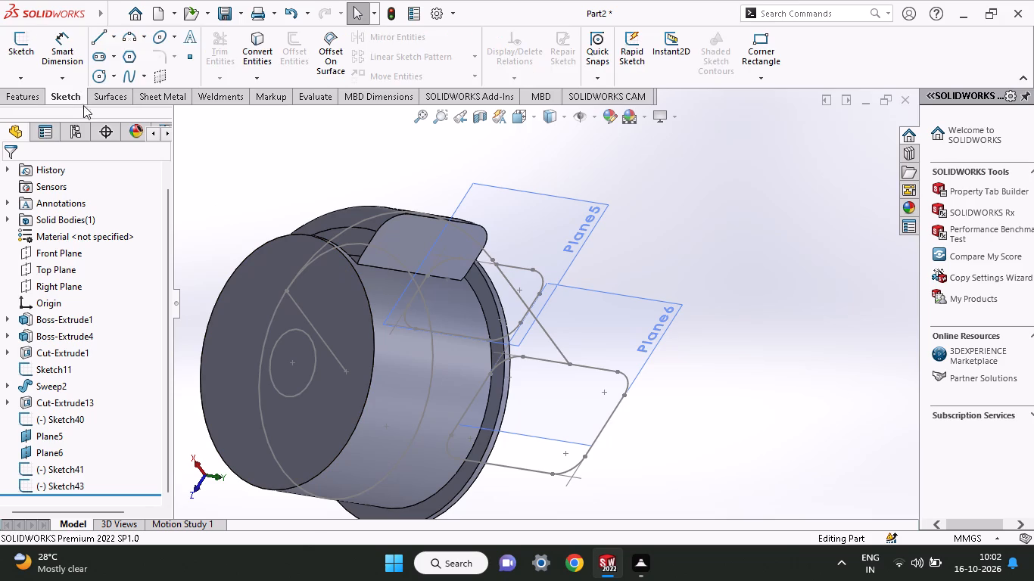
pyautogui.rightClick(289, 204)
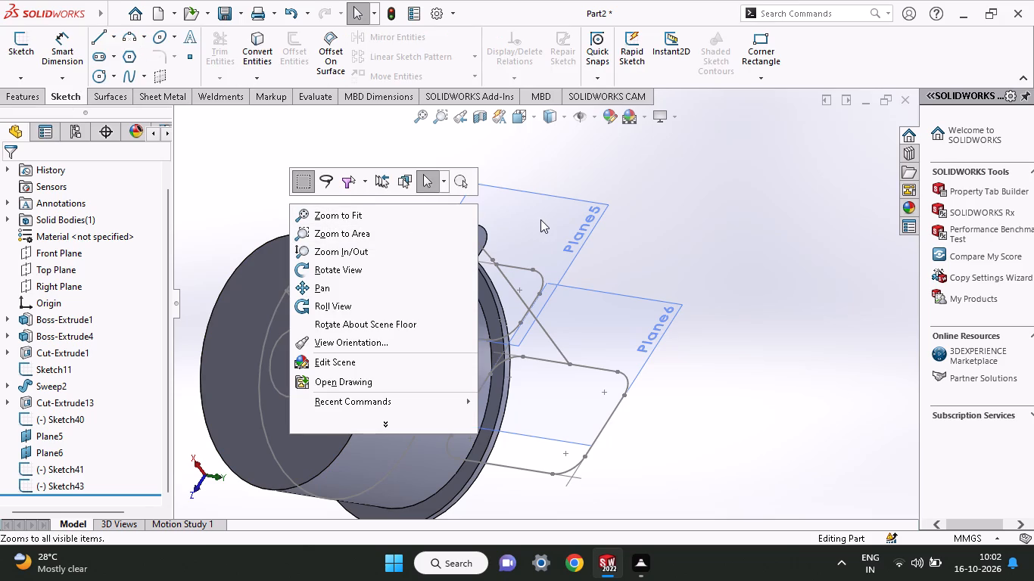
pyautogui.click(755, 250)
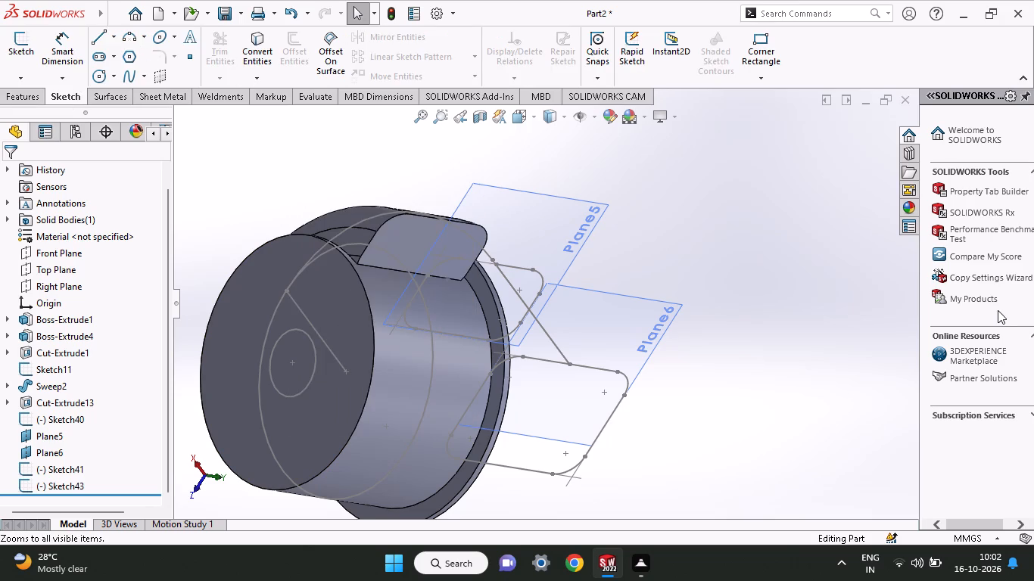
# Undo the exit from the rounded profile sketch on Plane5.
pyautogui.hotkey('ctrl', 'z')
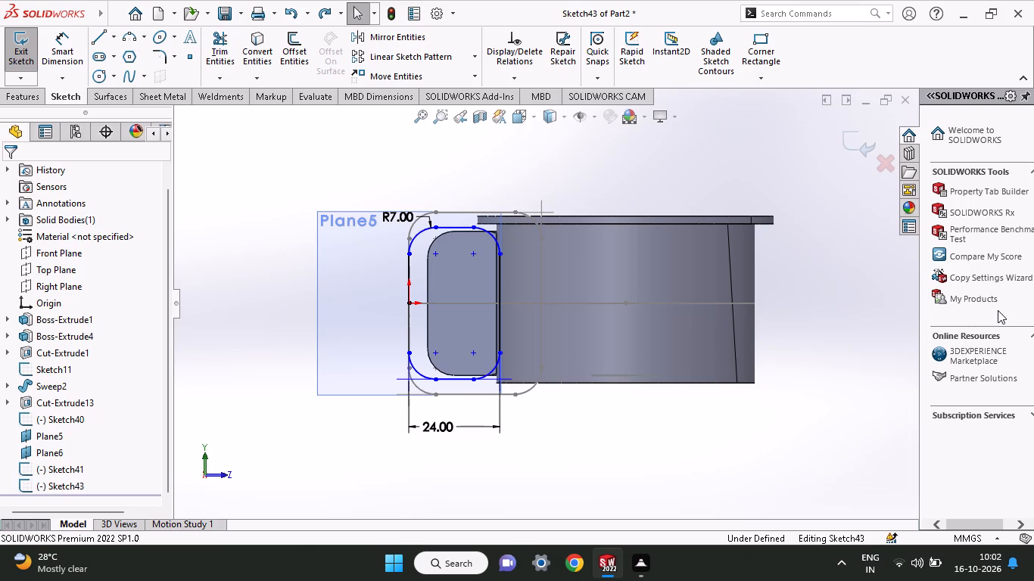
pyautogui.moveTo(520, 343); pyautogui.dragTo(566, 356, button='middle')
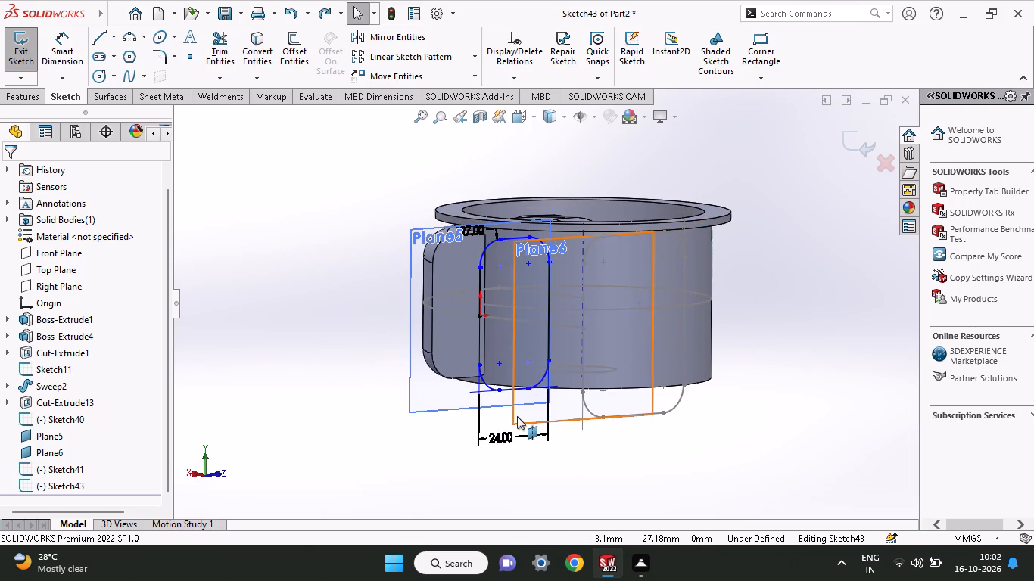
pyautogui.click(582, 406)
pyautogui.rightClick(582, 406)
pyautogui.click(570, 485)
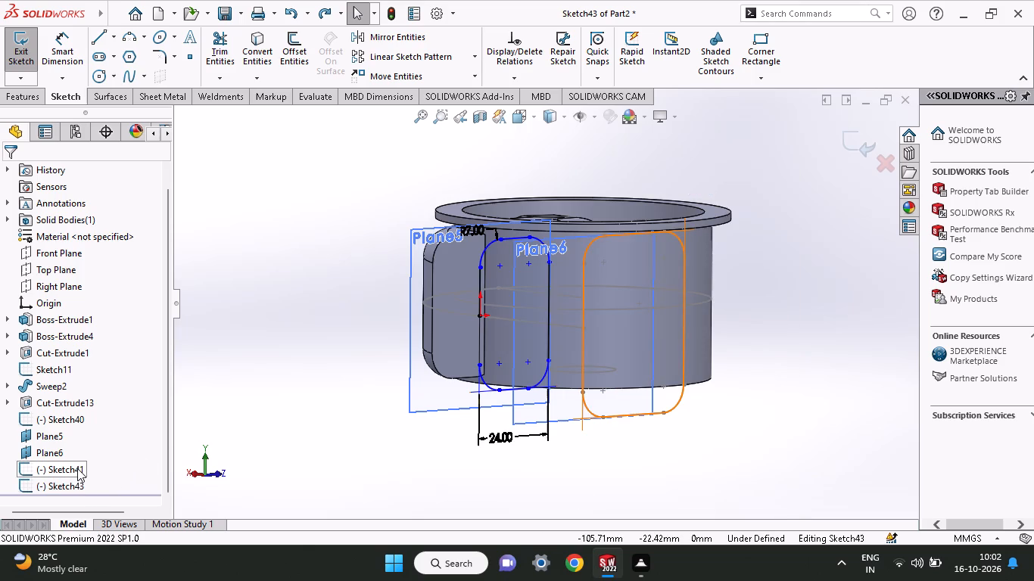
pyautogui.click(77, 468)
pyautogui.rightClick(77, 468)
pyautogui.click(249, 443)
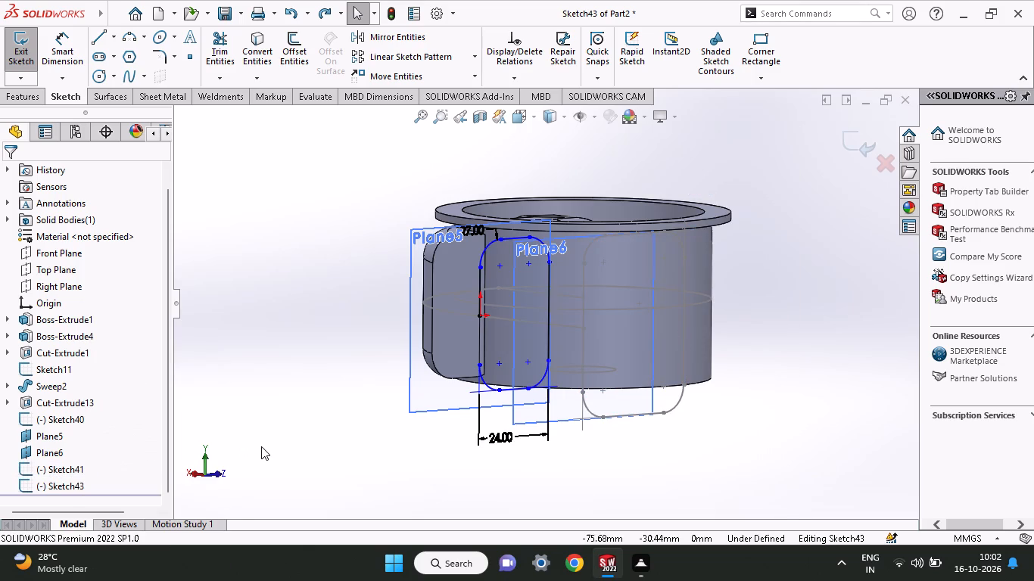
# Undo the 7 mm corner fillets and the stub trimming in the Plane5 profile sketch.
pyautogui.hotkey('ctrl', 'z')
pyautogui.hotkey('ctrl', 'z')
pyautogui.hotkey('ctrl', 'z')
pyautogui.hotkey('ctrl', 'z')
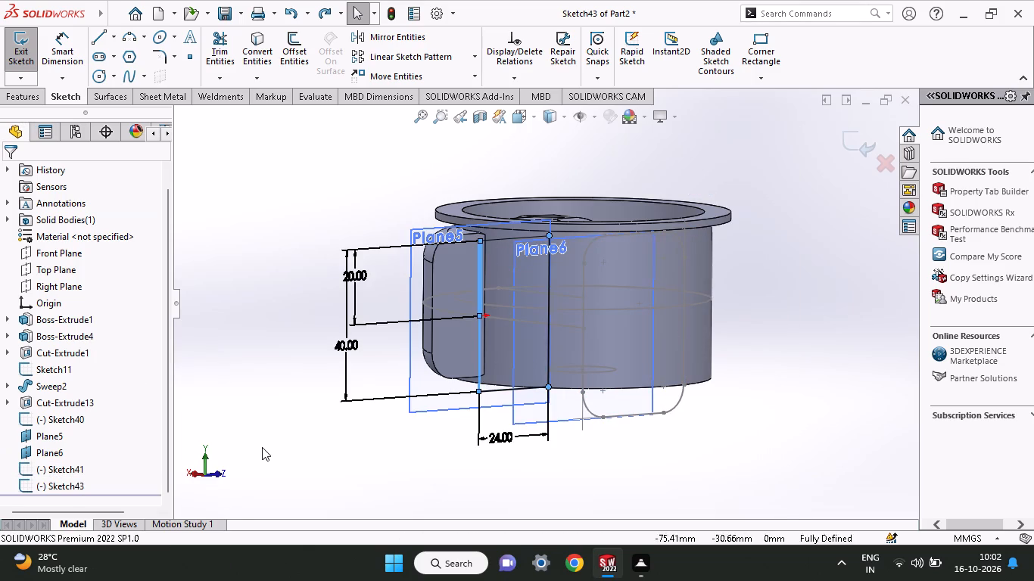
# Undo the 24 by 40 mm rectangle and its dimensions on Plane5, including the sketch itself.
pyautogui.hotkey('ctrl', 'z')
pyautogui.hotkey('ctrl', 'z')
pyautogui.hotkey('ctrl', 'z')
pyautogui.hotkey('ctrl', 'z')
pyautogui.hotkey('ctrl', 'z')
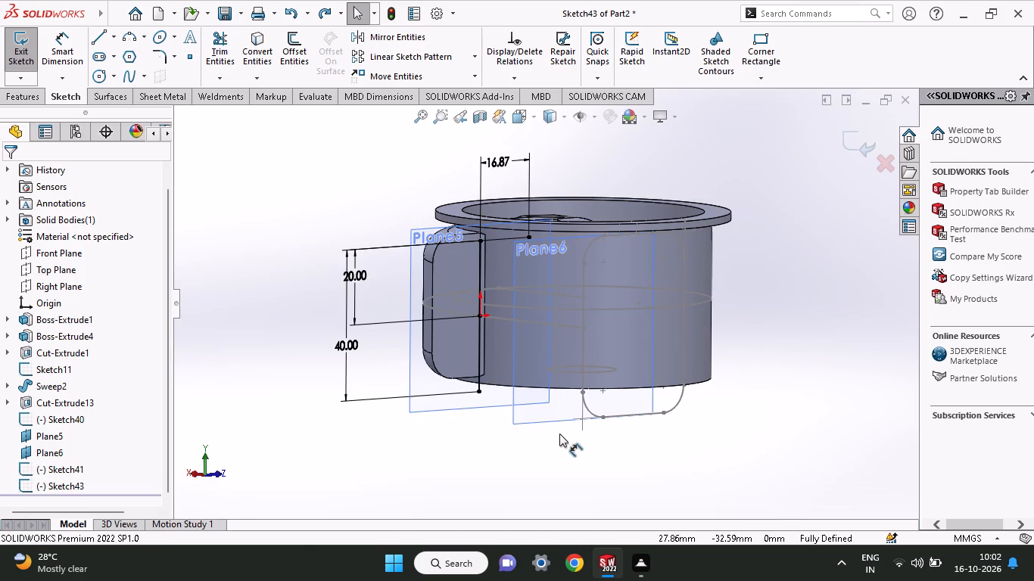
pyautogui.hotkey('ctrl', 'z')
pyautogui.hotkey('ctrl', 'z')
pyautogui.hotkey('ctrl', 'z')
pyautogui.hotkey('ctrl', 'z')
pyautogui.hotkey('ctrl', 'z')
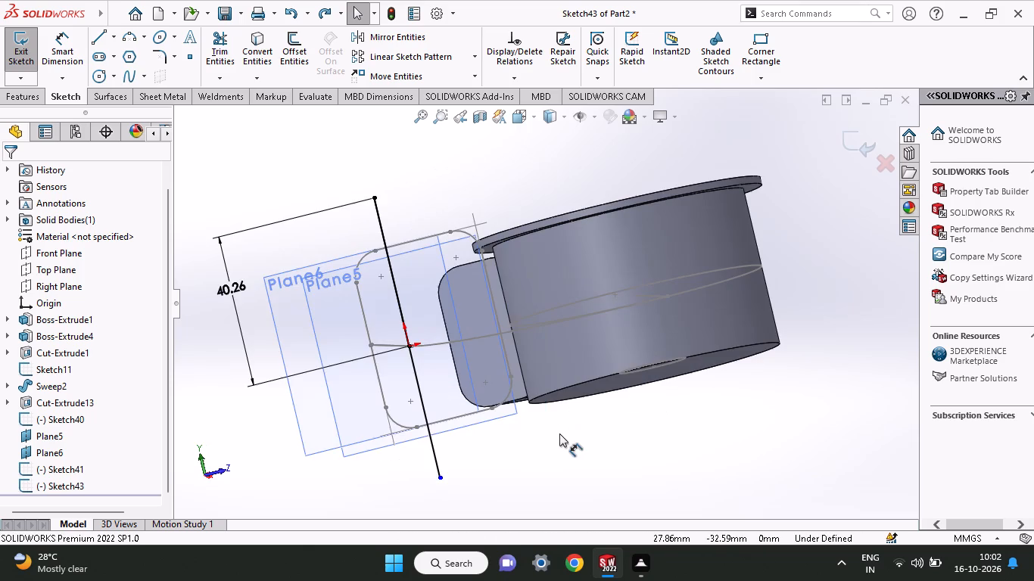
pyautogui.hotkey('ctrl', 'z')
pyautogui.hotkey('ctrl', 'z')
pyautogui.hotkey('ctrl', 'z')
pyautogui.hotkey('ctrl', 'z')
pyautogui.hotkey('ctrl', 'z')
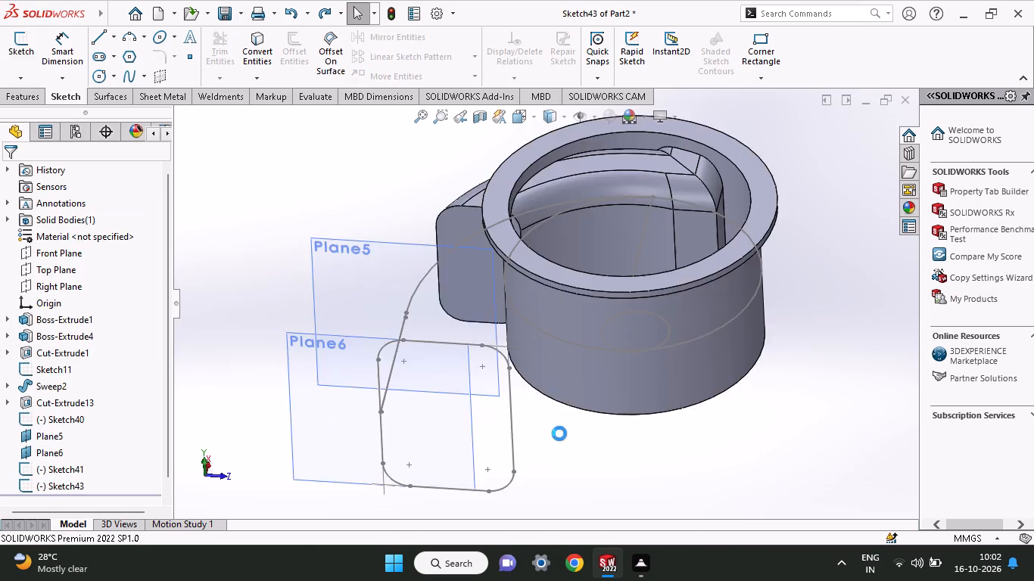
# Undo the 35 by 48 mm end profile on Plane6, back to its first vertical line above the path's endpoint.
pyautogui.hotkey('ctrl', 'z')
pyautogui.hotkey('ctrl', 'z')
pyautogui.hotkey('ctrl', 'z')
pyautogui.hotkey('ctrl', 'z')
pyautogui.hotkey('ctrl', 'z')
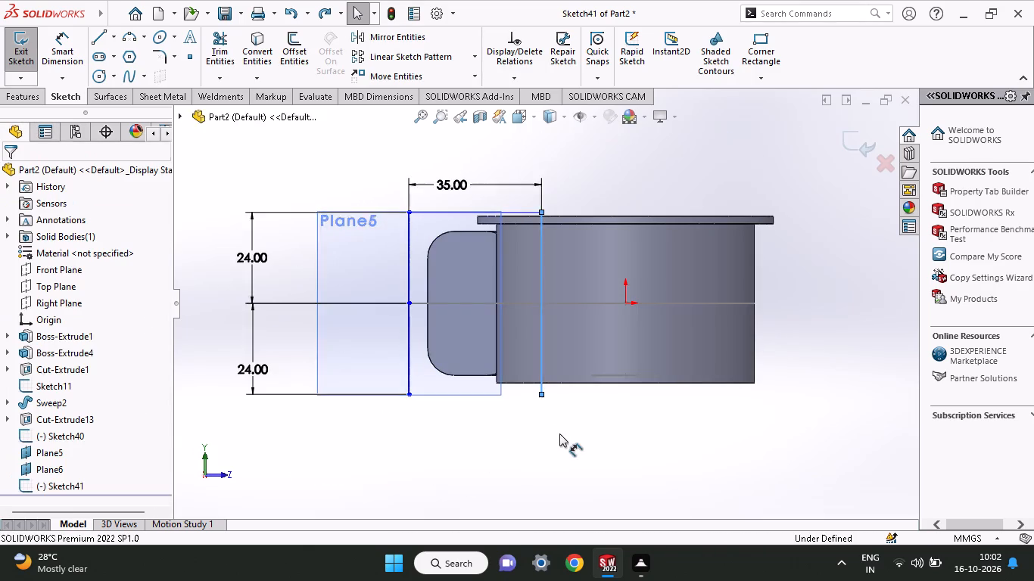
pyautogui.hotkey('ctrl', 'z')
pyautogui.hotkey('ctrl', 'z')
pyautogui.hotkey('ctrl', 'z')
pyautogui.hotkey('ctrl', 'z')
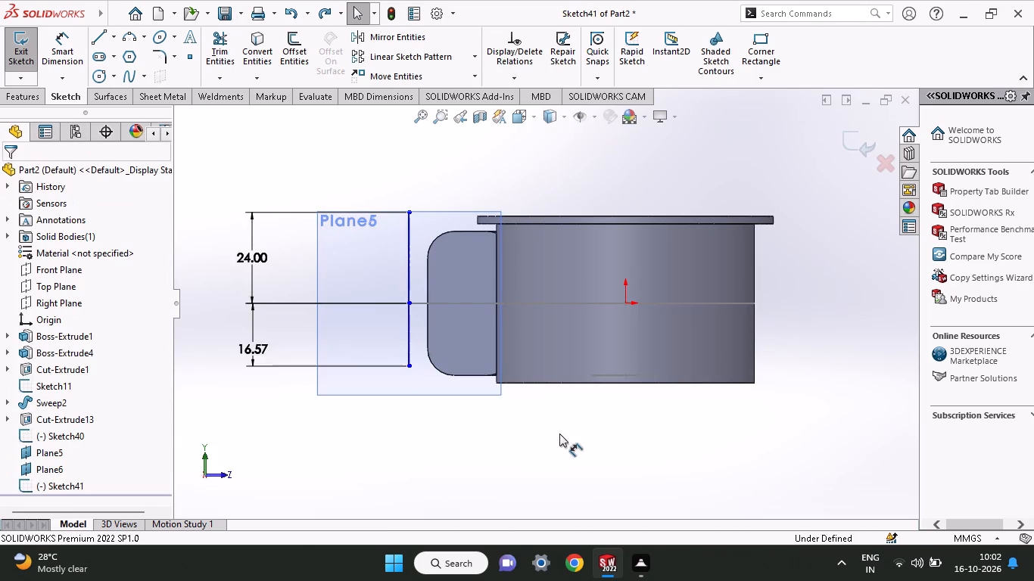
pyautogui.hotkey('ctrl', 'z')
pyautogui.hotkey('ctrl', 'z')
pyautogui.hotkey('ctrl', 'z')
pyautogui.hotkey('ctrl', 'z')
pyautogui.hotkey('ctrl', 'z')
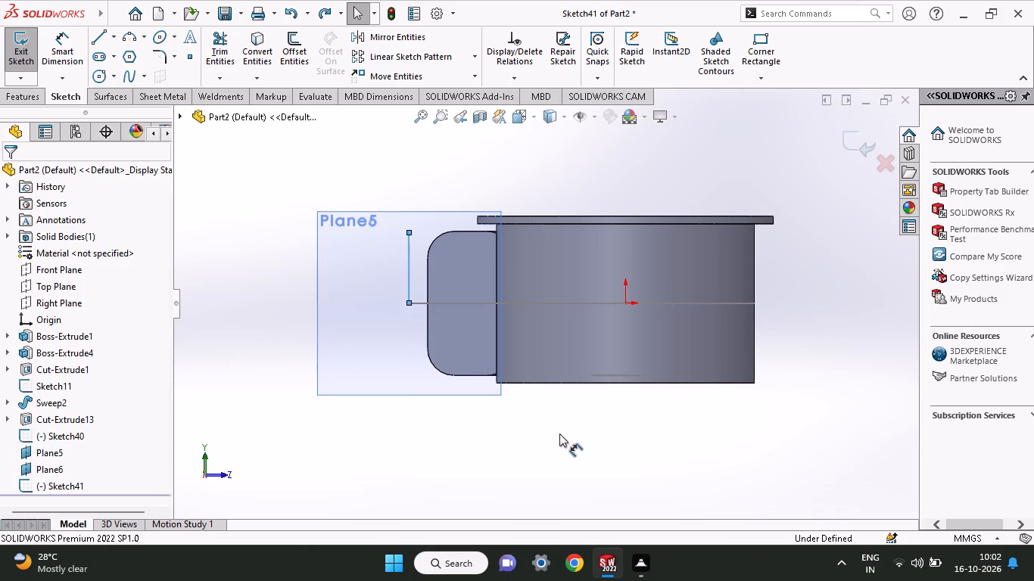
# Undo the remaining vertical line sketch on Plane6 and the creation of Plane6 itself.
pyautogui.hotkey('ctrl', 'z')
pyautogui.hotkey('ctrl', 'z')
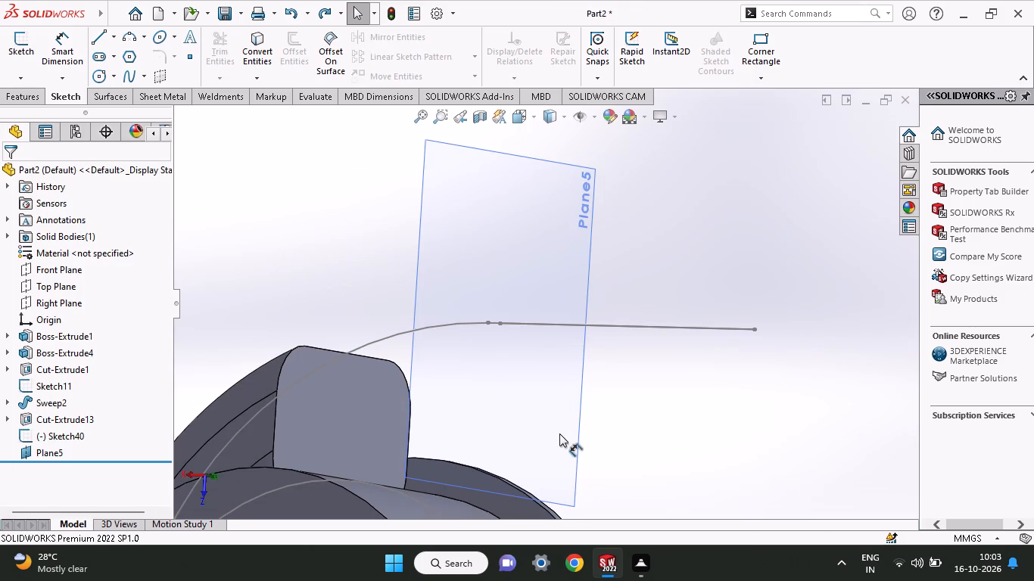
# Sketch on the sweep's end face, drawing vertical lines about 29.5 mm above and 28 mm below its outer edge's midpoint.
pyautogui.moveTo(559, 433); pyautogui.dragTo(604, 453, button='middle')
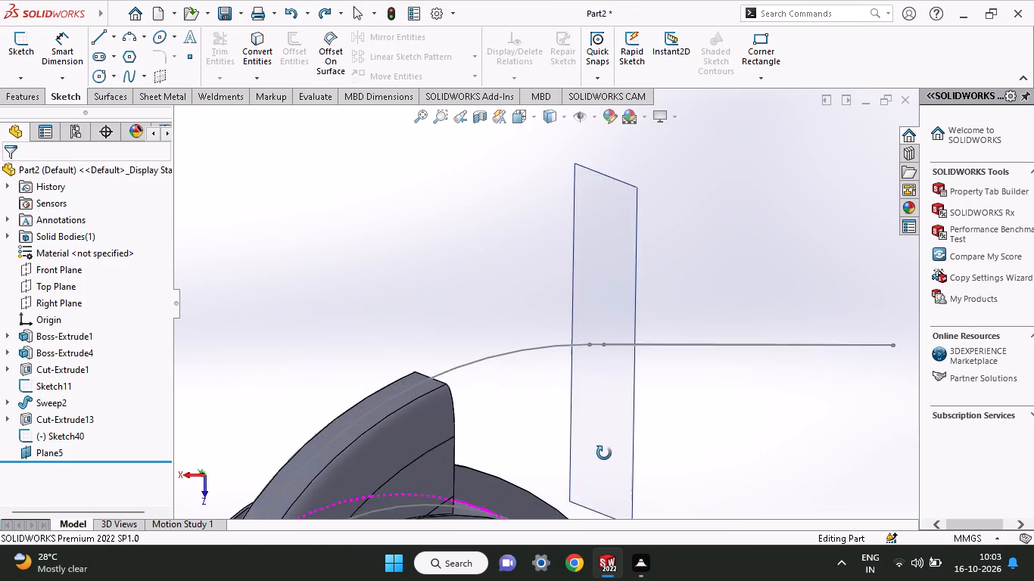
pyautogui.moveTo(604, 453); pyautogui.dragTo(584, 488, button='middle')
pyautogui.moveTo(480, 337); pyautogui.dragTo(461, 381, button='middle')
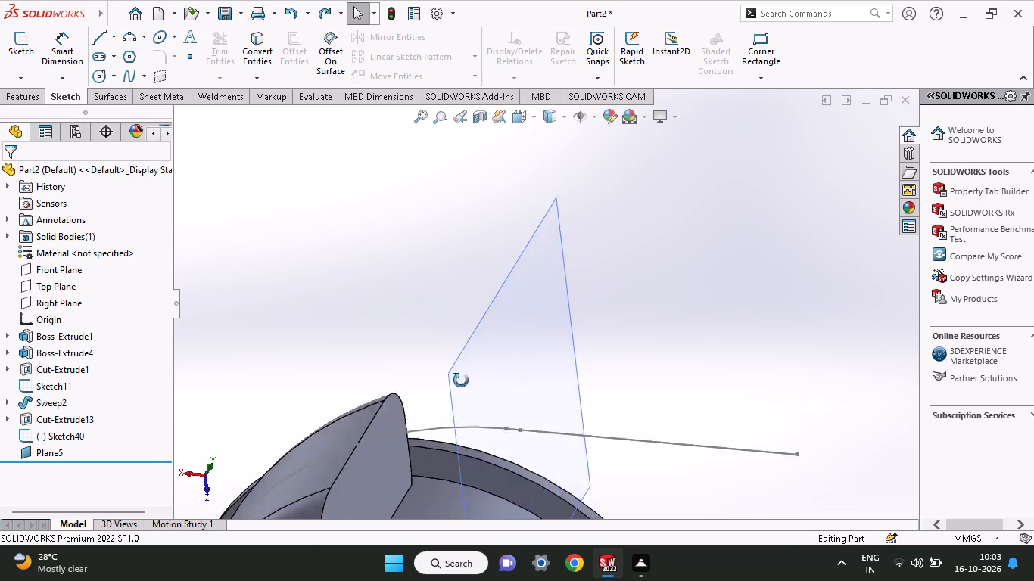
pyautogui.moveTo(461, 381); pyautogui.dragTo(494, 350, button='middle')
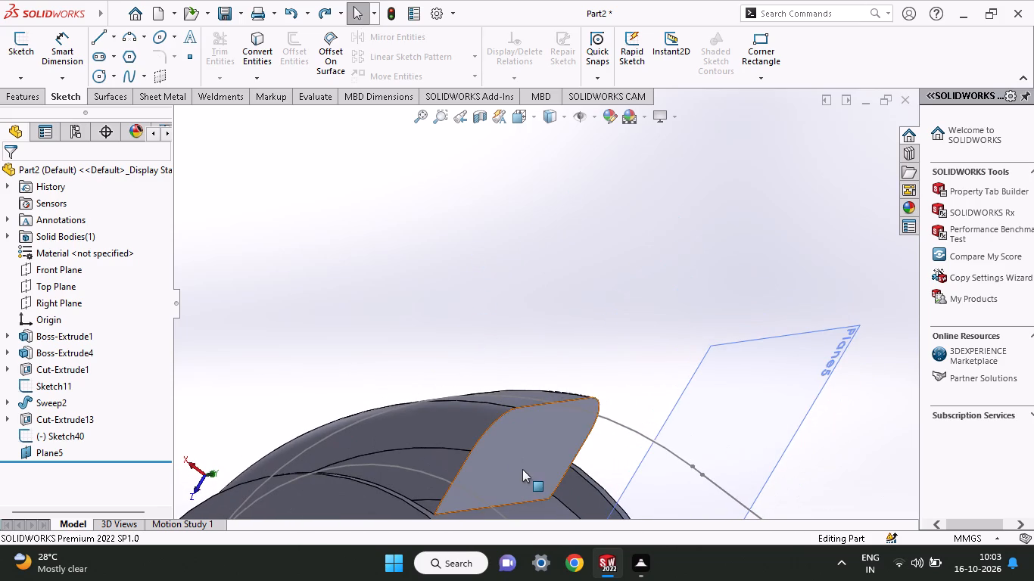
pyautogui.click(522, 469)
pyautogui.click(592, 430)
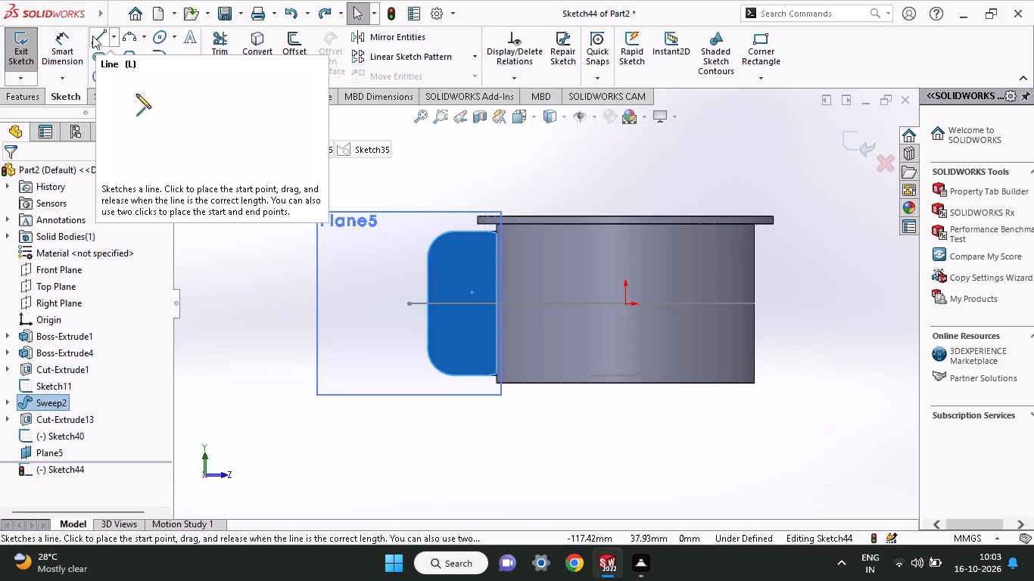
pyautogui.click(0, 417)
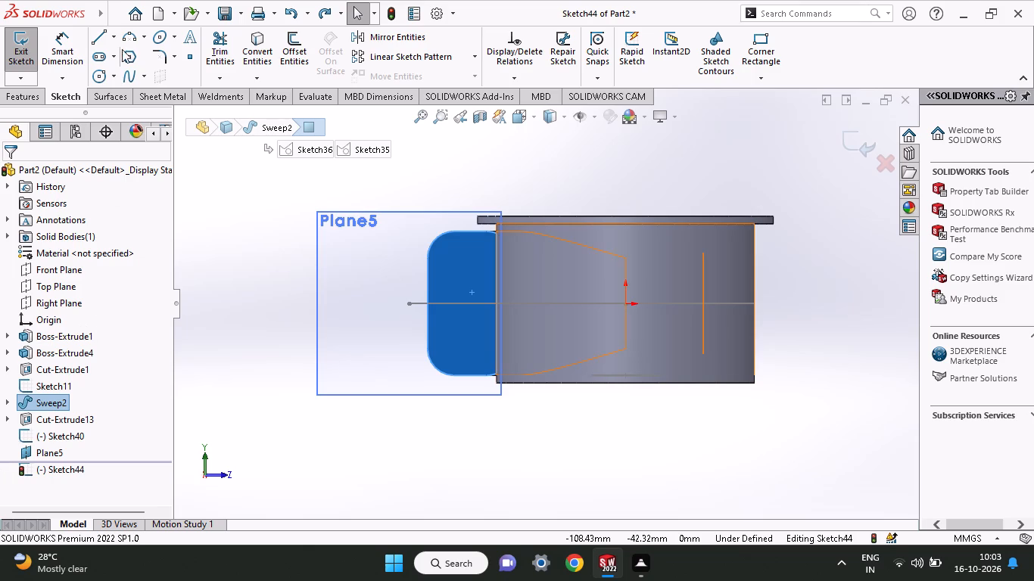
pyautogui.click(96, 33)
pyautogui.click(428, 301)
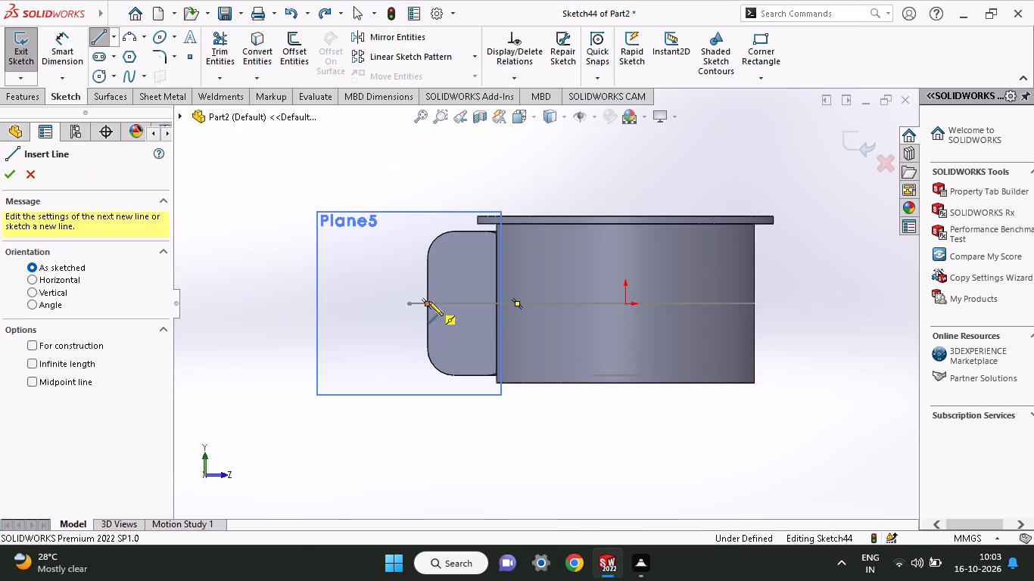
pyautogui.click(431, 191)
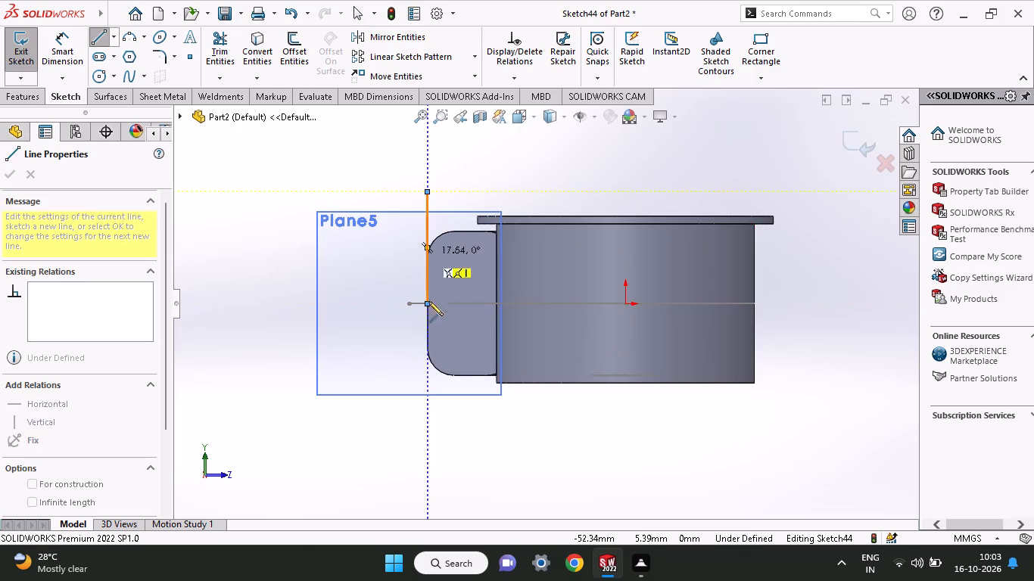
pyautogui.click(425, 410)
pyautogui.rightClick(375, 423)
pyautogui.moveTo(385, 440); pyautogui.dragTo(403, 402)
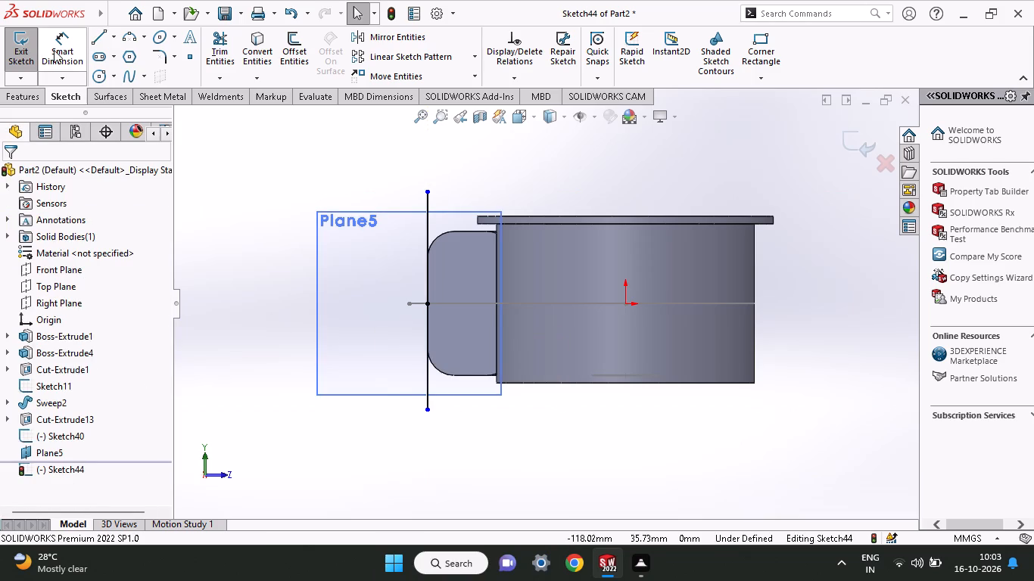
# Dimension the vertical line's upper end 19 mm from the outer edge's midpoint.
pyautogui.click(54, 50)
pyautogui.click(427, 303)
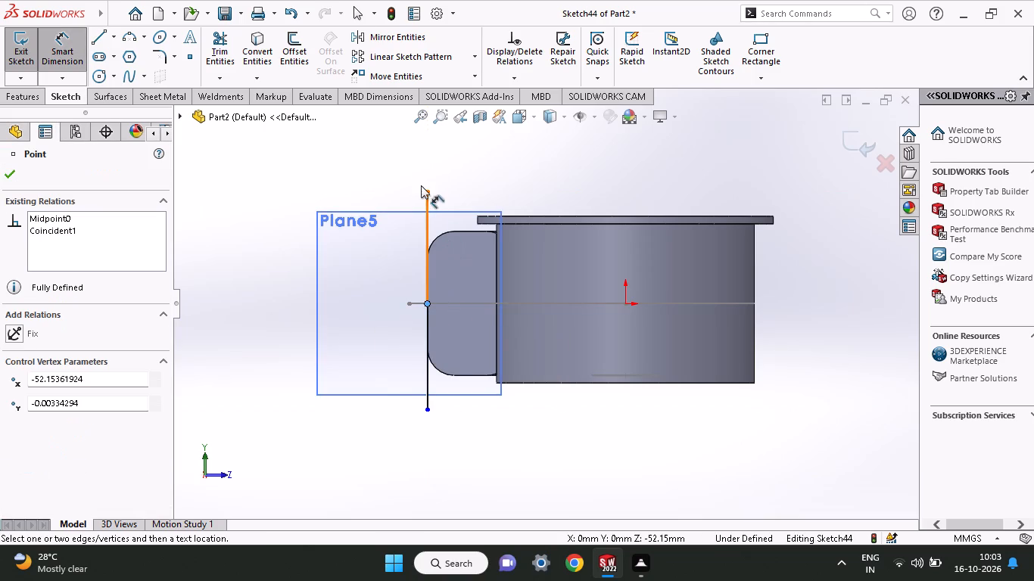
pyautogui.click(425, 191)
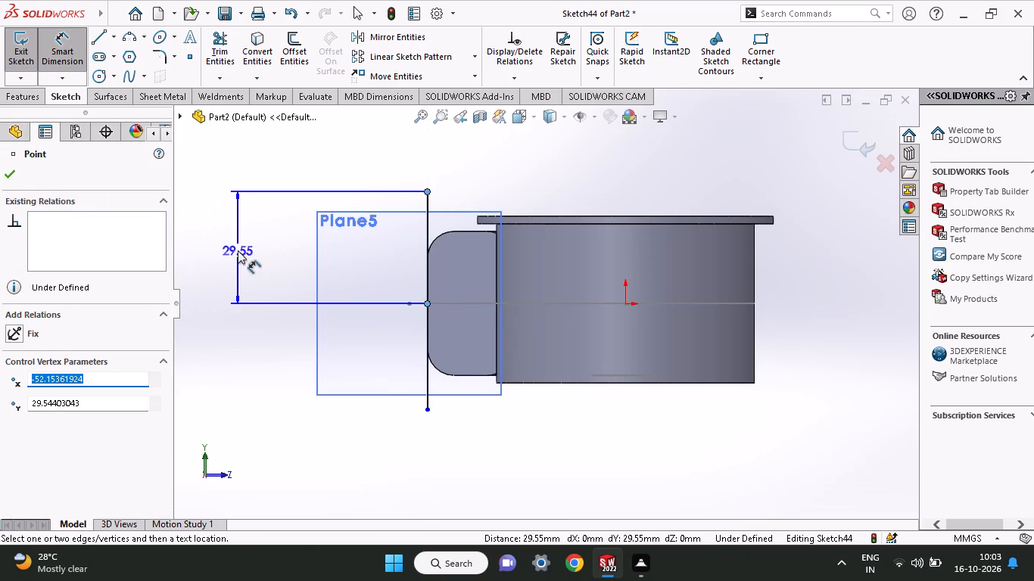
pyautogui.click(238, 250)
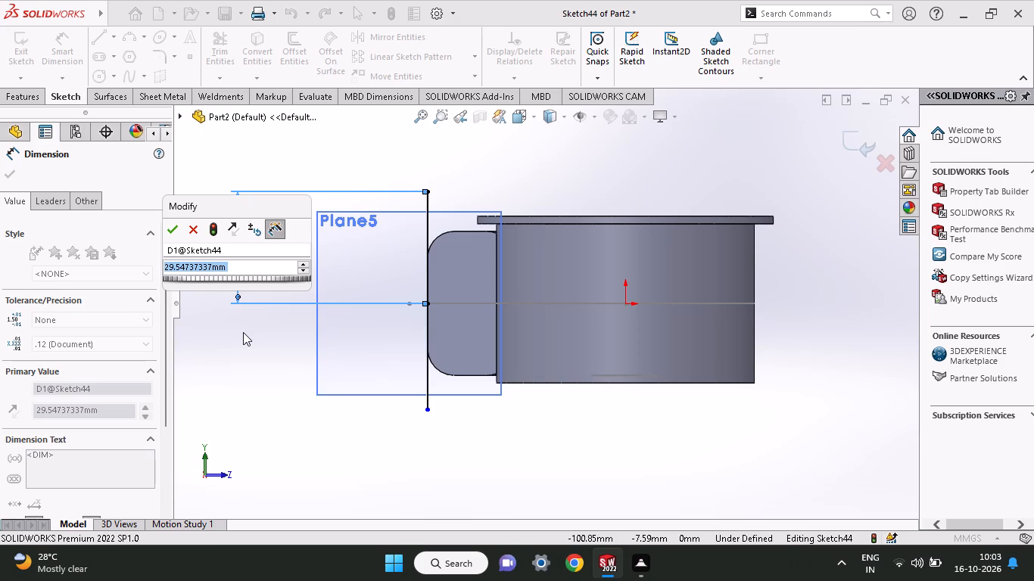
pyautogui.write('18')
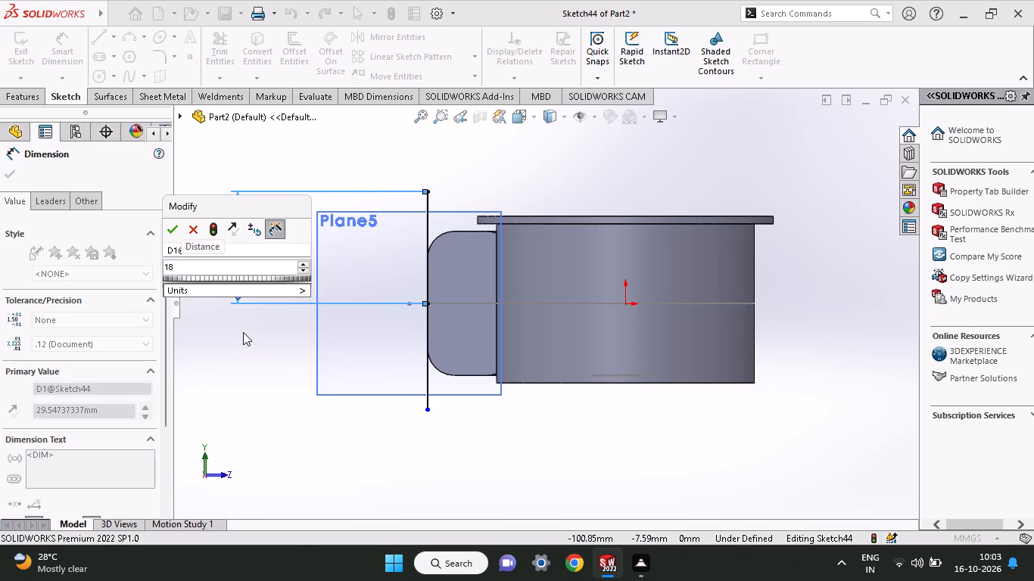
pyautogui.press('BackSpace')
pyautogui.press('9')
pyautogui.press('Return')
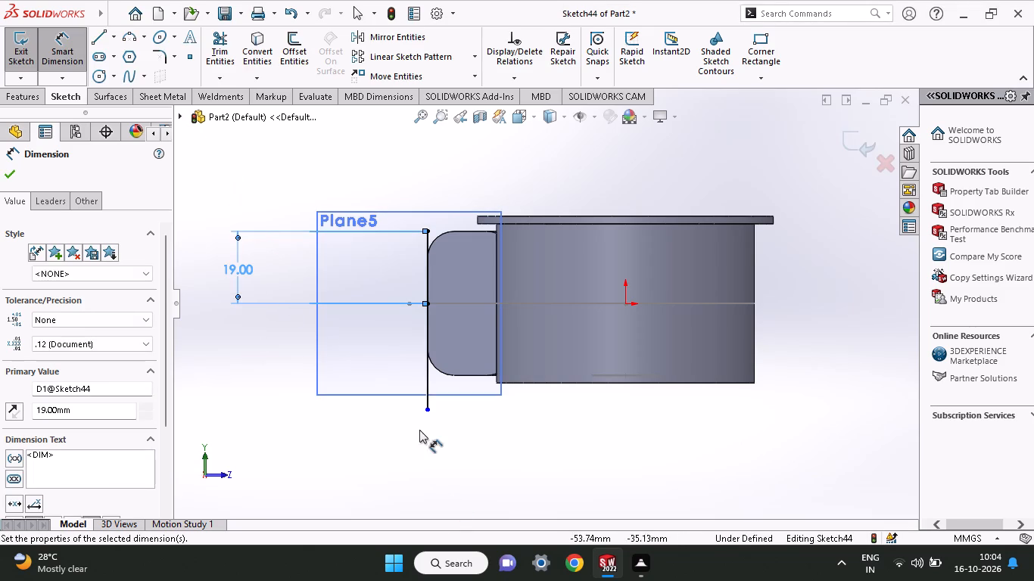
# Dimension the vertical line's lower end 19 mm from the outer edge's midpoint.
pyautogui.click(429, 412)
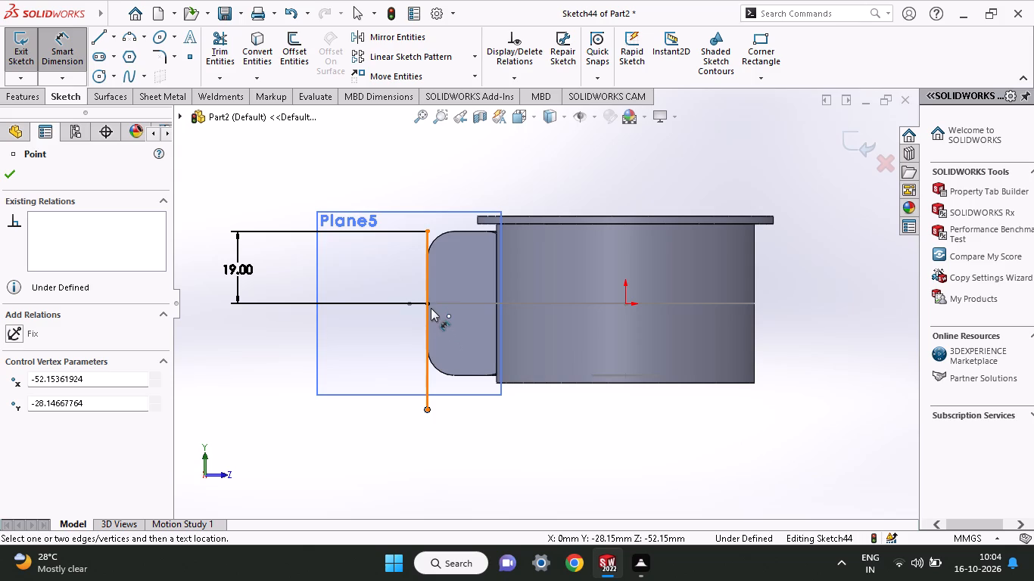
pyautogui.click(431, 300)
pyautogui.click(253, 351)
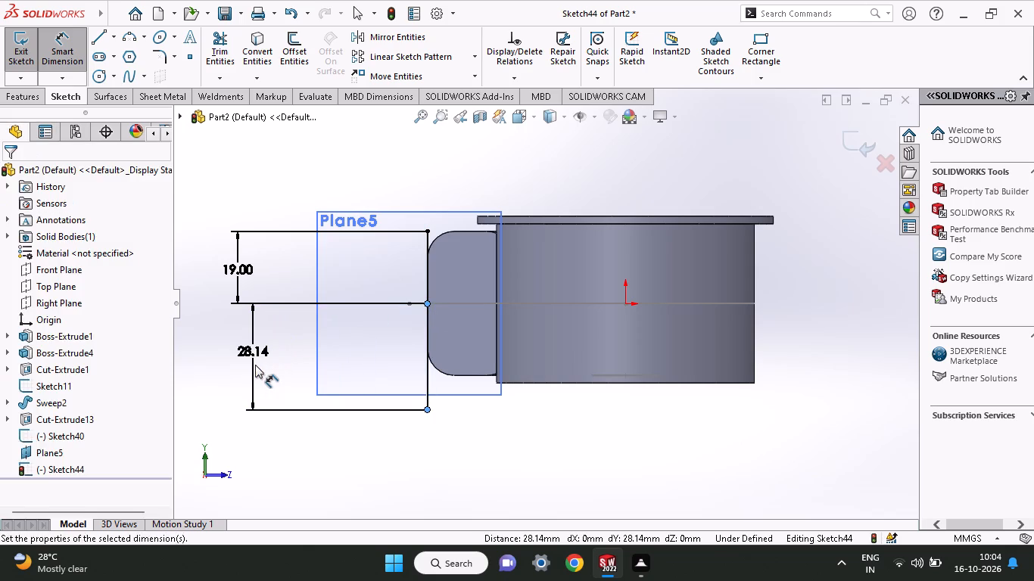
pyautogui.write('19')
pyautogui.press('Return')
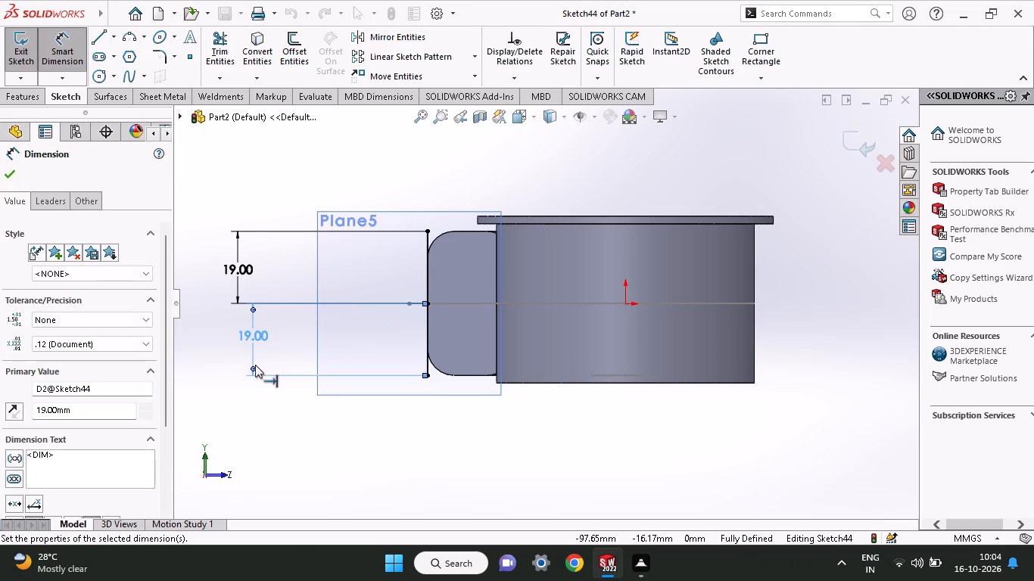
pyautogui.click(5, 176)
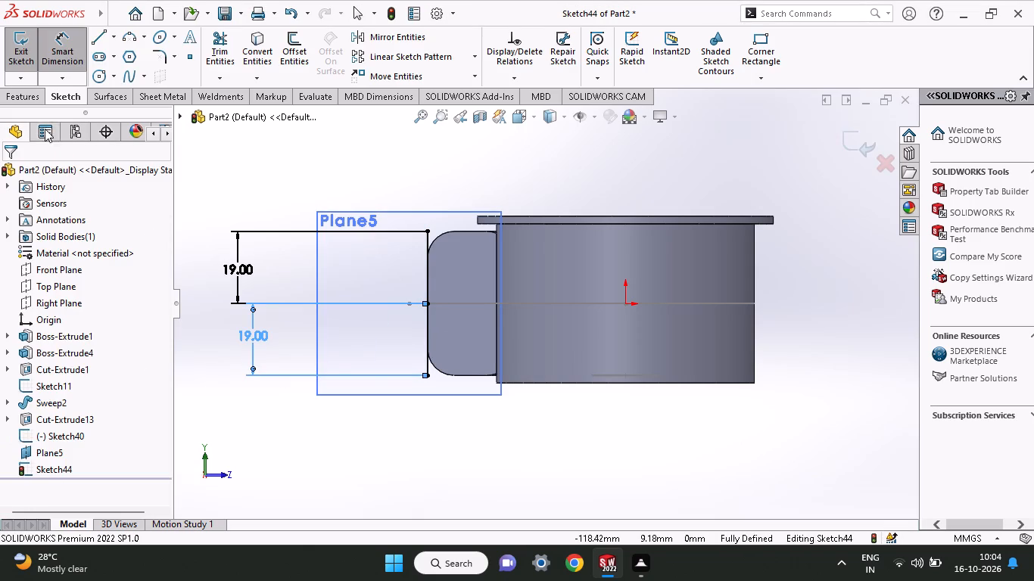
# Close the rectangular profile with three lines from the vertical line's ends, about 26 mm wide towards the housing.
pyautogui.click(96, 34)
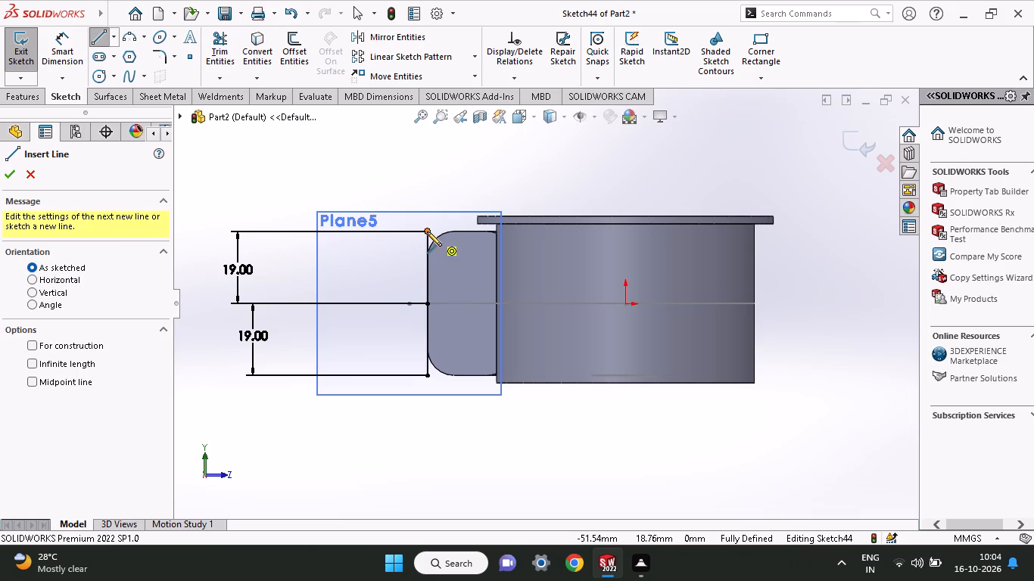
pyautogui.click(427, 231)
pyautogui.click(526, 233)
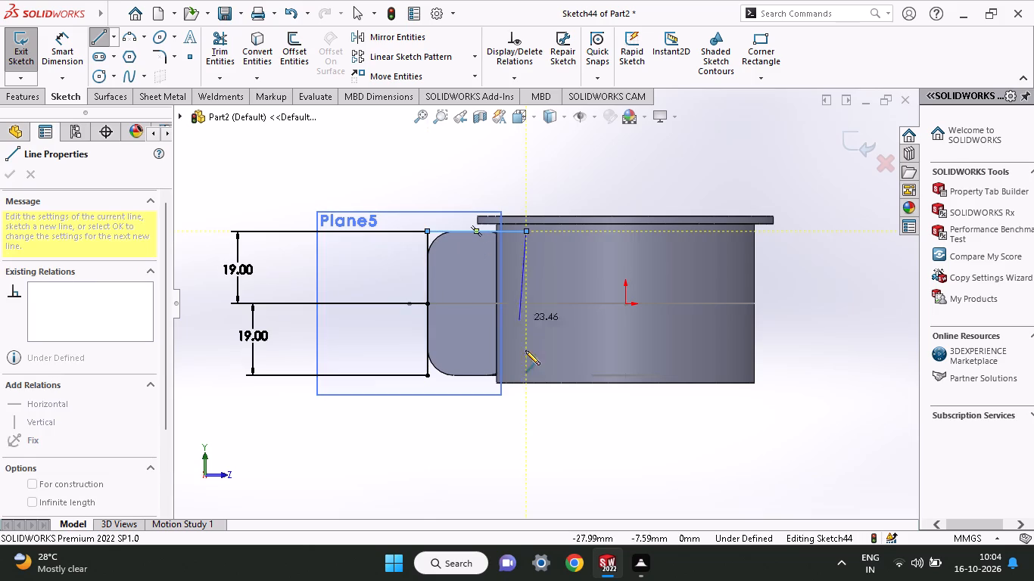
pyautogui.click(528, 373)
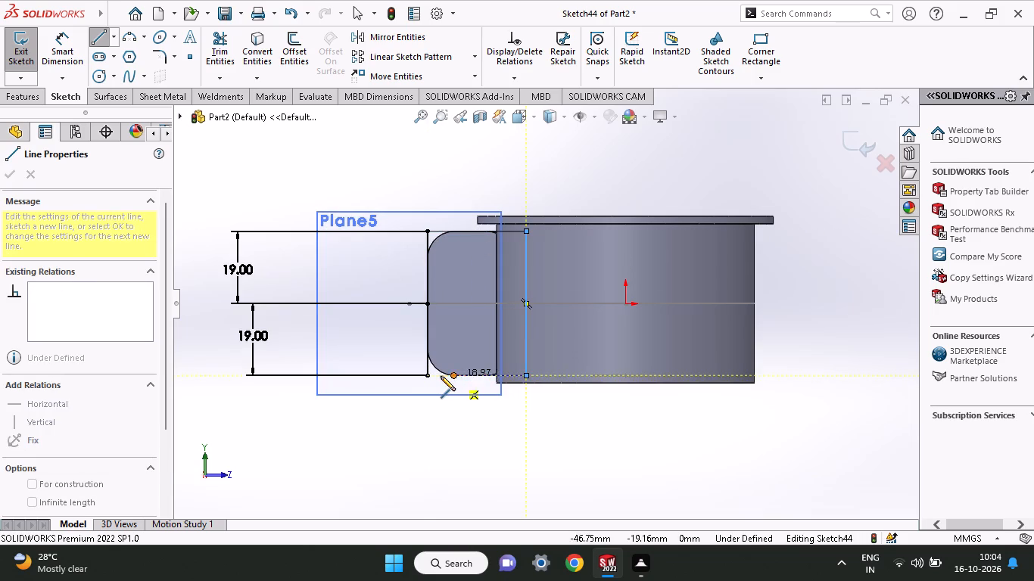
pyautogui.click(428, 376)
pyautogui.rightClick(428, 419)
pyautogui.click(464, 435)
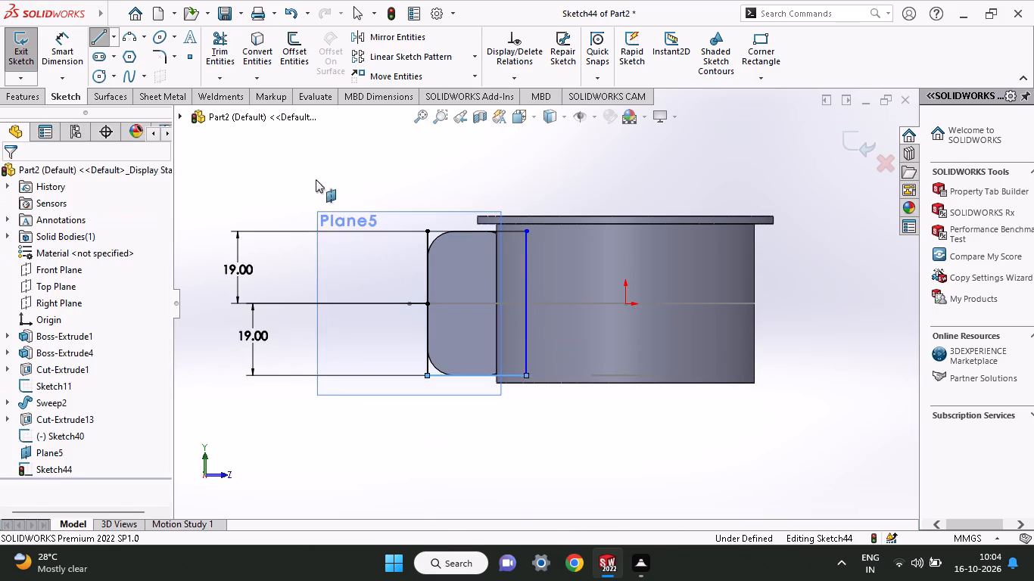
# Dimension the rectangle's upper edge to a width of 22.56 mm.
pyautogui.click(69, 39)
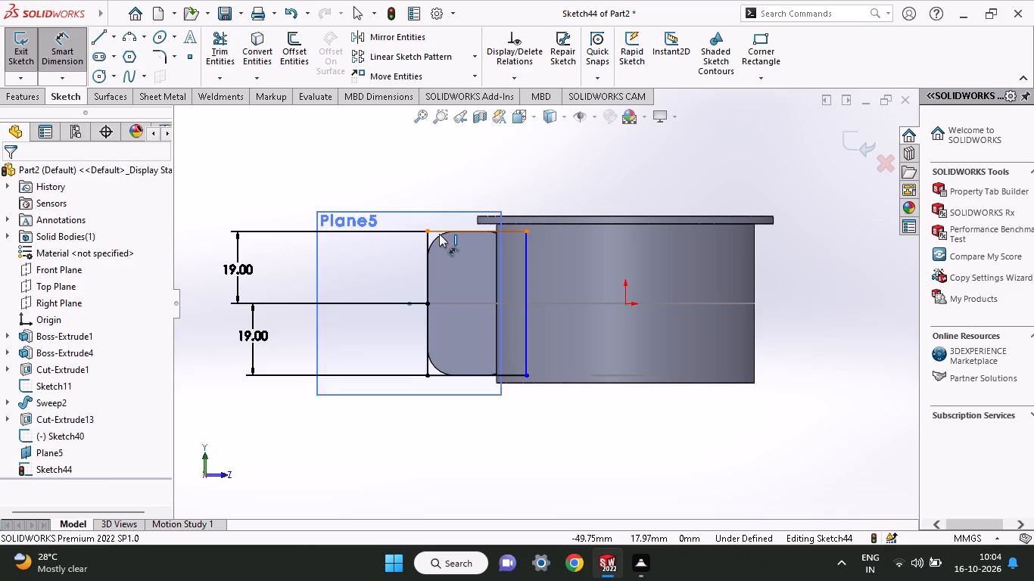
pyautogui.click(439, 234)
pyautogui.click(441, 155)
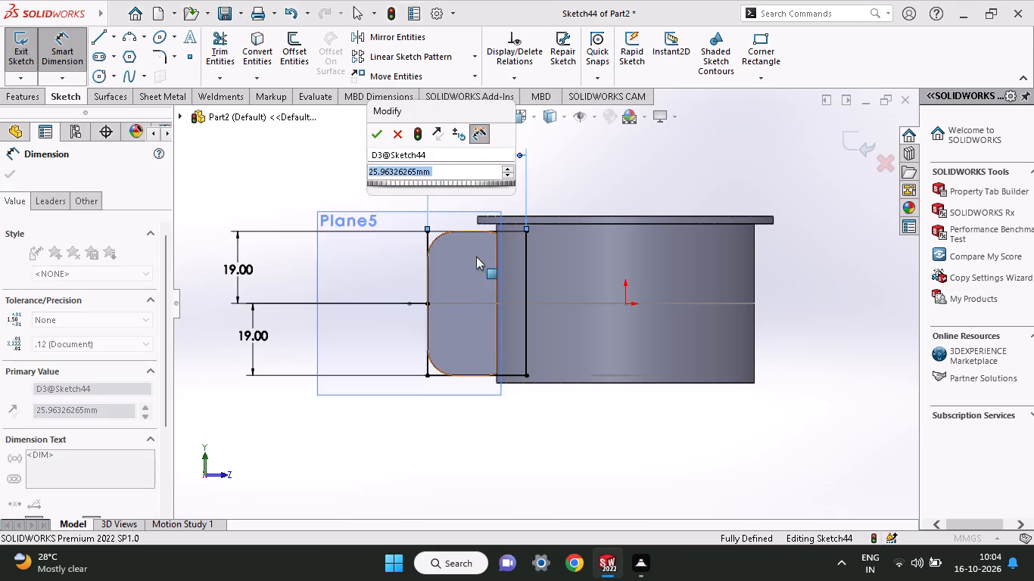
pyautogui.write('22.56')
pyautogui.press('Return')
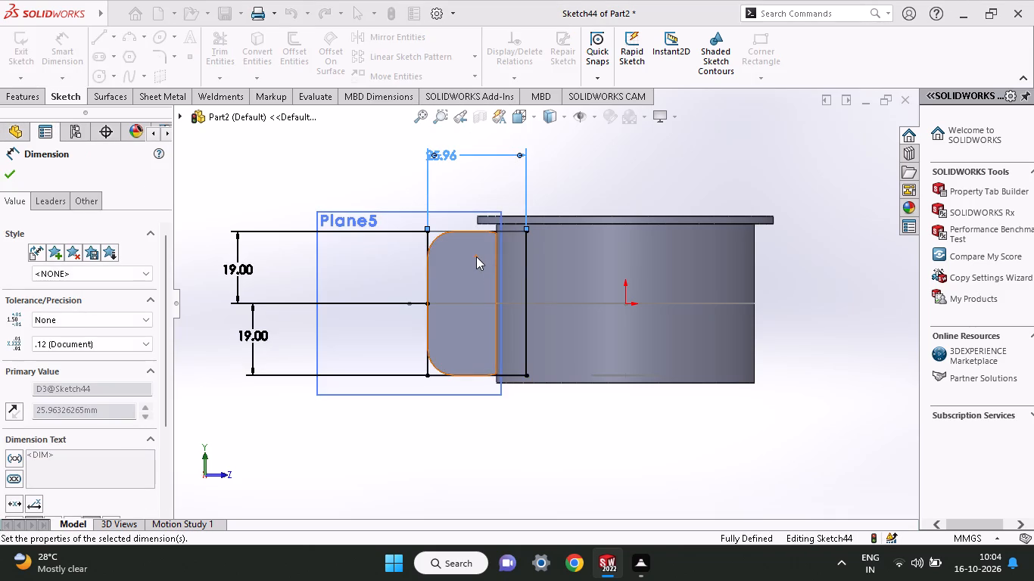
pyautogui.click(5, 180)
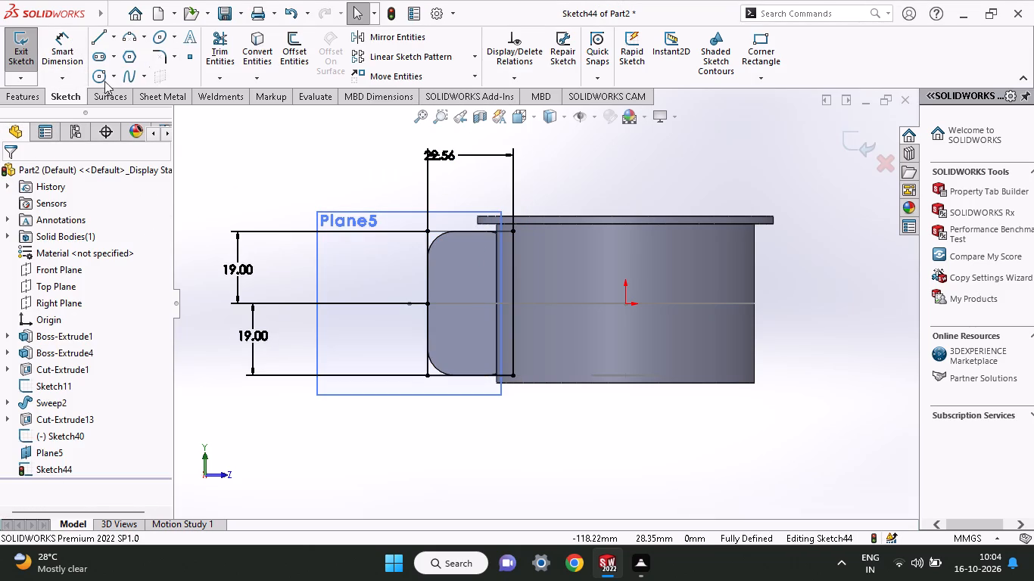
# Fillet all four corners of the rectangular profile with a 7 mm radius.
pyautogui.click(152, 57)
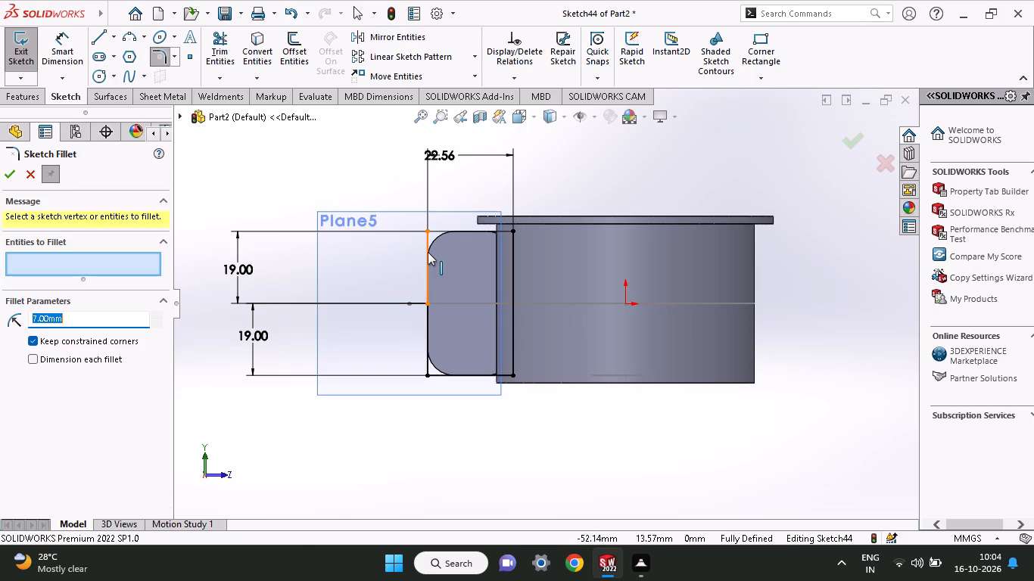
pyautogui.click(428, 252)
pyautogui.click(444, 231)
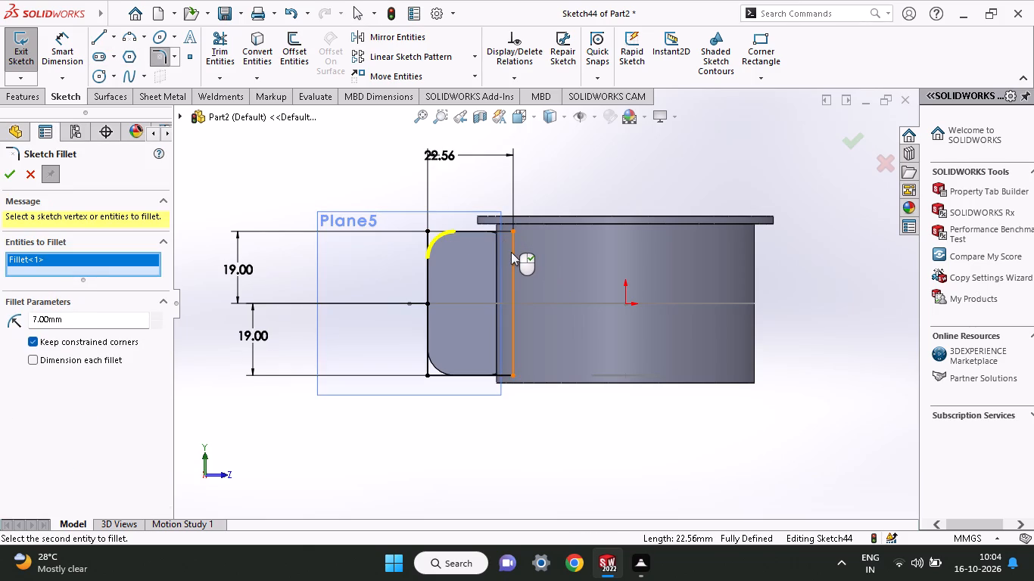
pyautogui.click(511, 252)
pyautogui.click(506, 233)
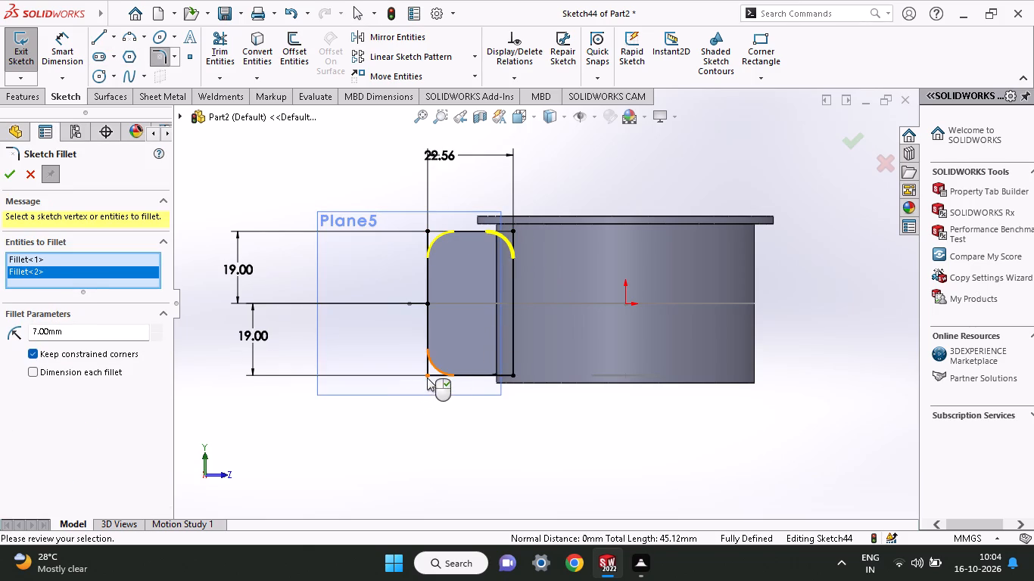
pyautogui.click(427, 377)
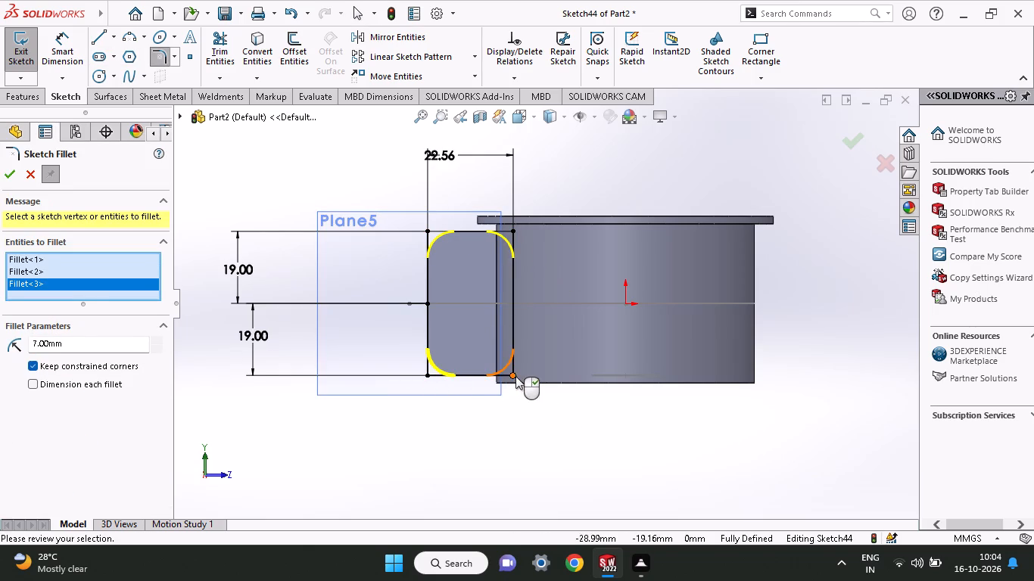
pyautogui.click(515, 376)
pyautogui.click(7, 176)
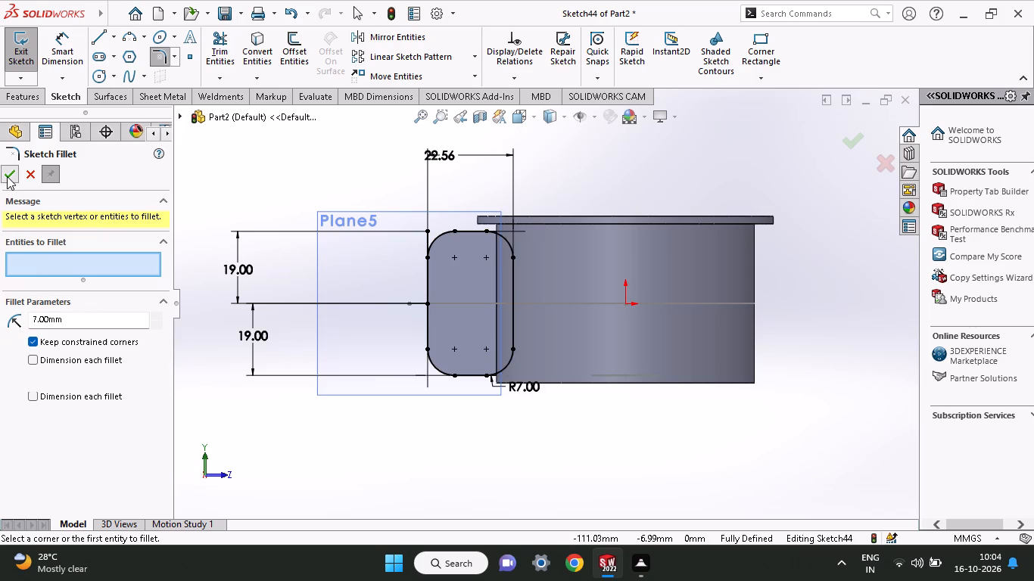
pyautogui.click(7, 176)
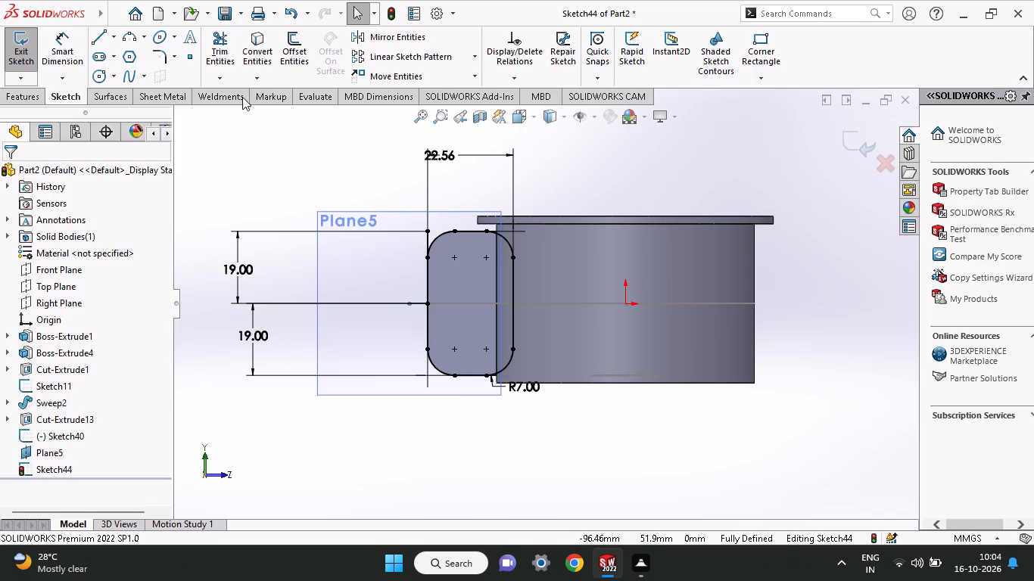
# Trim the leftover line stubs at the upper outer corner of the rounded profile.
pyautogui.click(225, 30)
pyautogui.moveTo(413, 240); pyautogui.dragTo(434, 231)
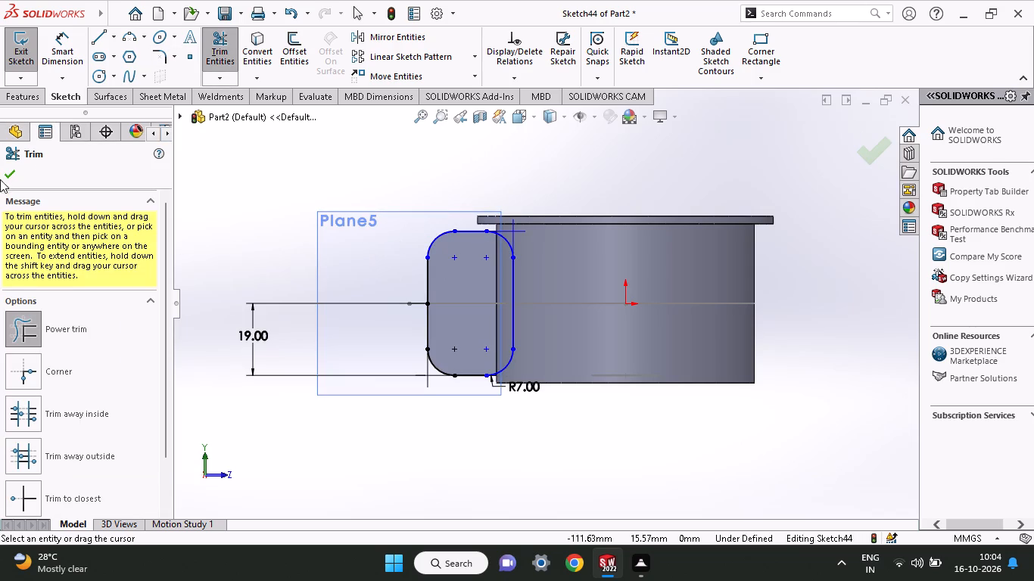
pyautogui.click(7, 174)
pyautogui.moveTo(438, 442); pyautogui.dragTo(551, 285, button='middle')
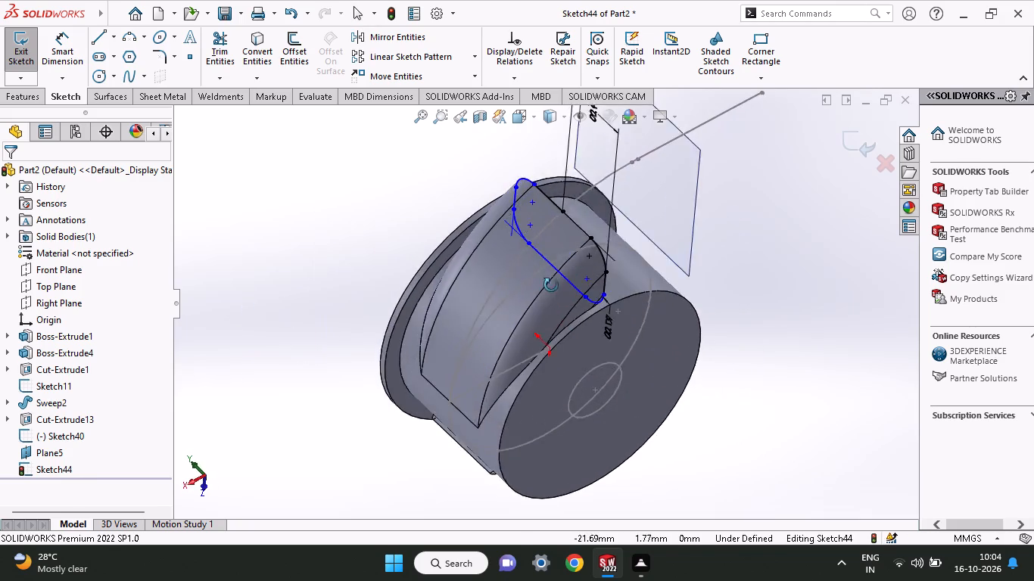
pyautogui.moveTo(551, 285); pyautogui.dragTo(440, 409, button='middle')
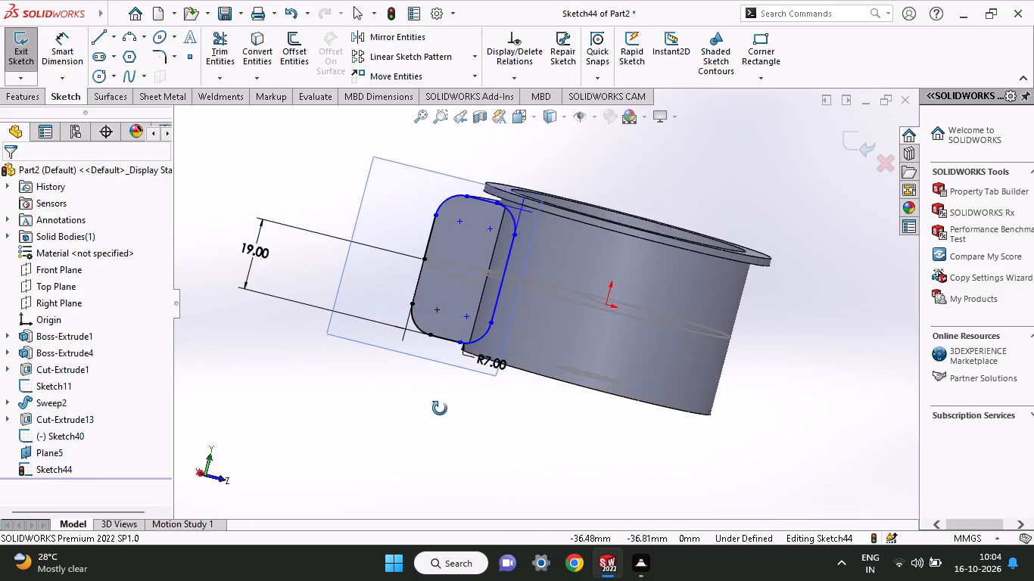
# Finish the rounded profile sketch on the sweep's end face.
pyautogui.moveTo(440, 409); pyautogui.dragTo(462, 438, button='middle')
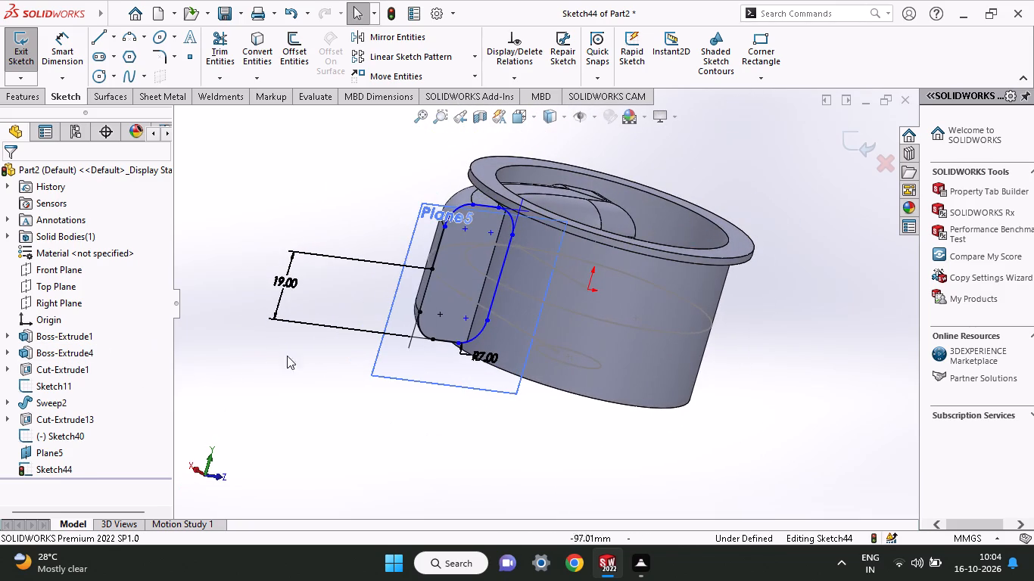
pyautogui.click(860, 154)
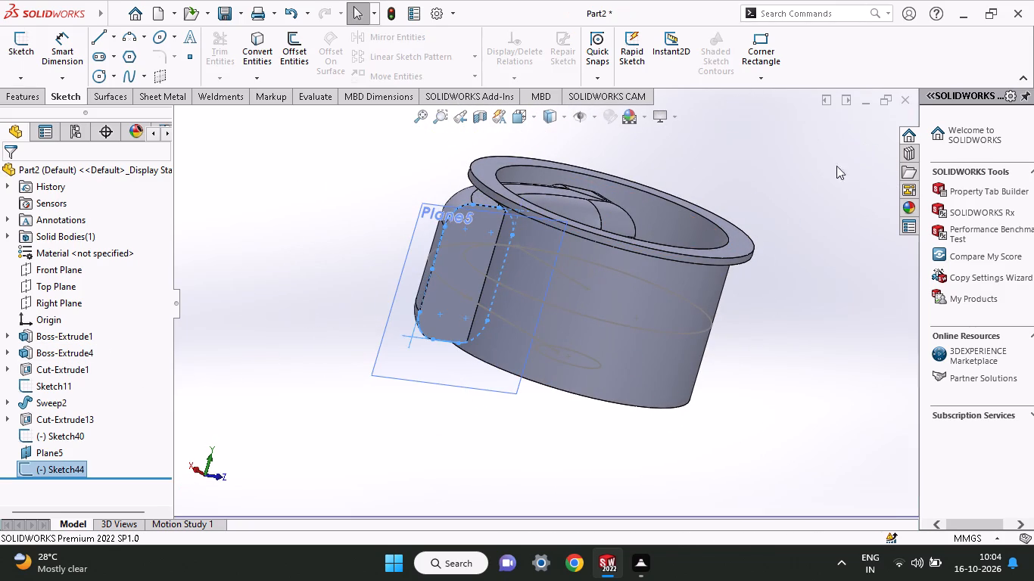
# Start a sketch on Plane5 and draw a vertical line through the origin, about 19 mm above and 17 mm below it.
pyautogui.click(433, 364)
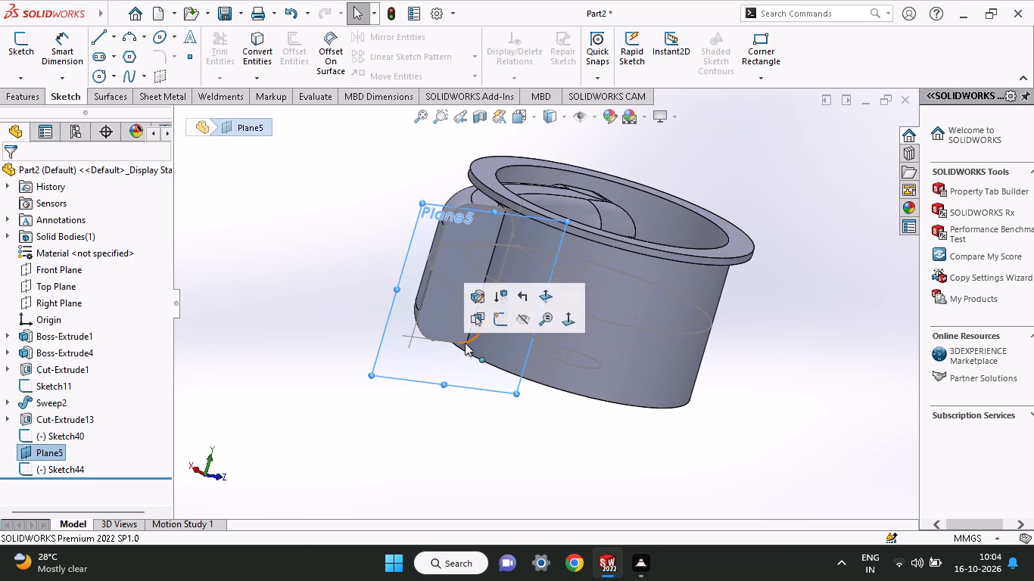
pyautogui.click(491, 322)
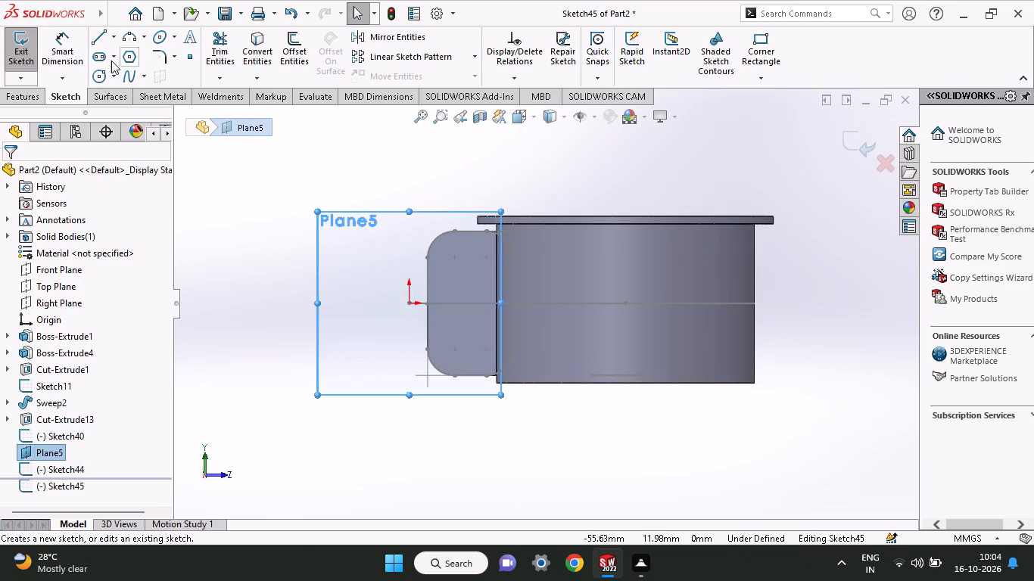
pyautogui.click(104, 34)
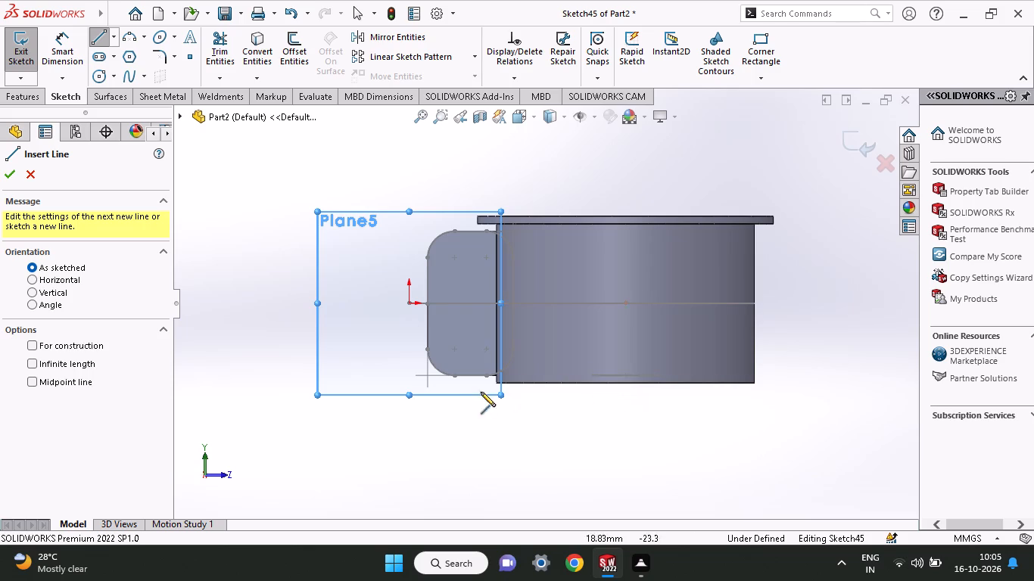
pyautogui.moveTo(410, 345); pyautogui.dragTo(426, 396, button='middle')
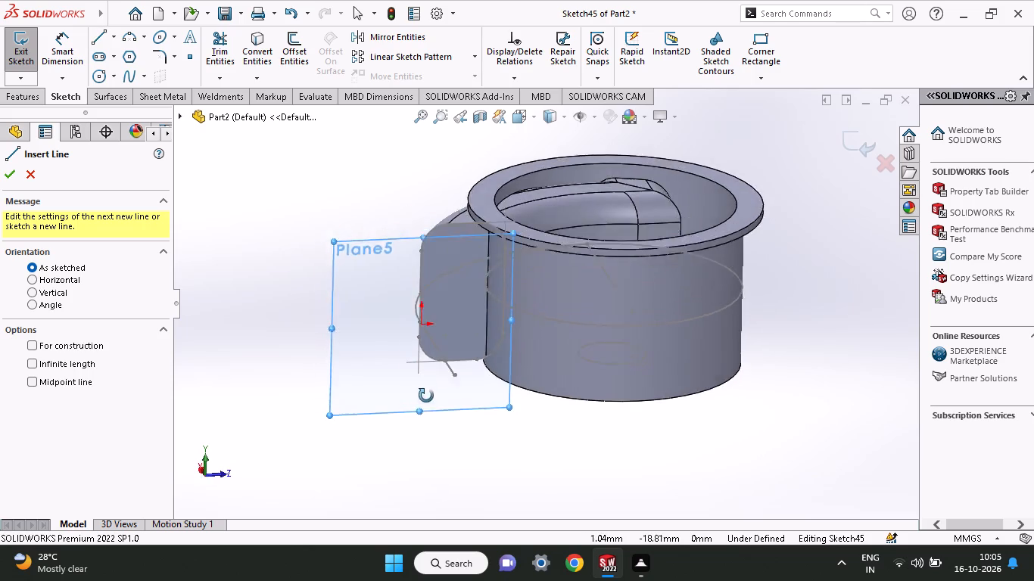
pyautogui.moveTo(426, 396); pyautogui.dragTo(416, 454, button='middle')
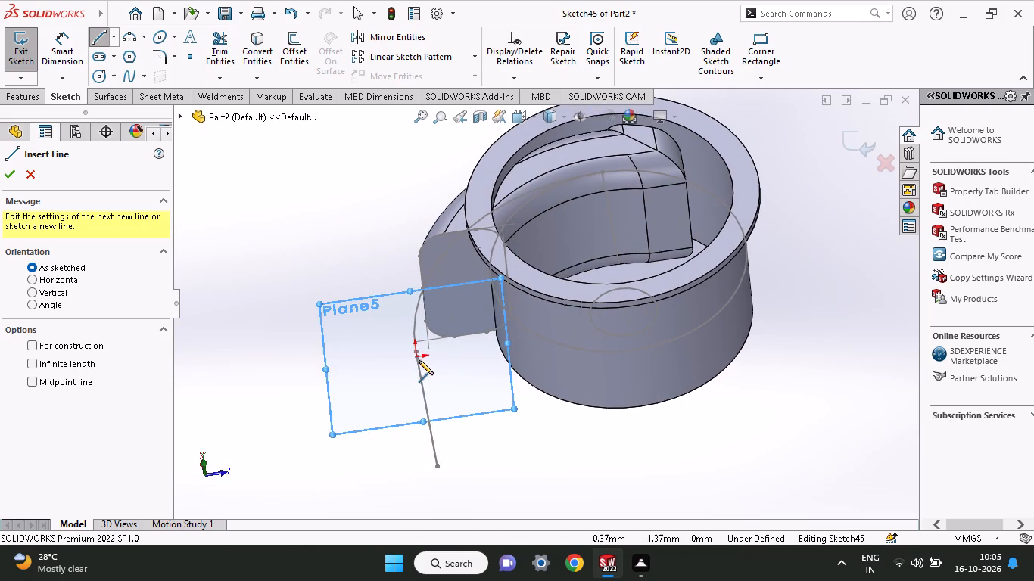
pyautogui.click(416, 356)
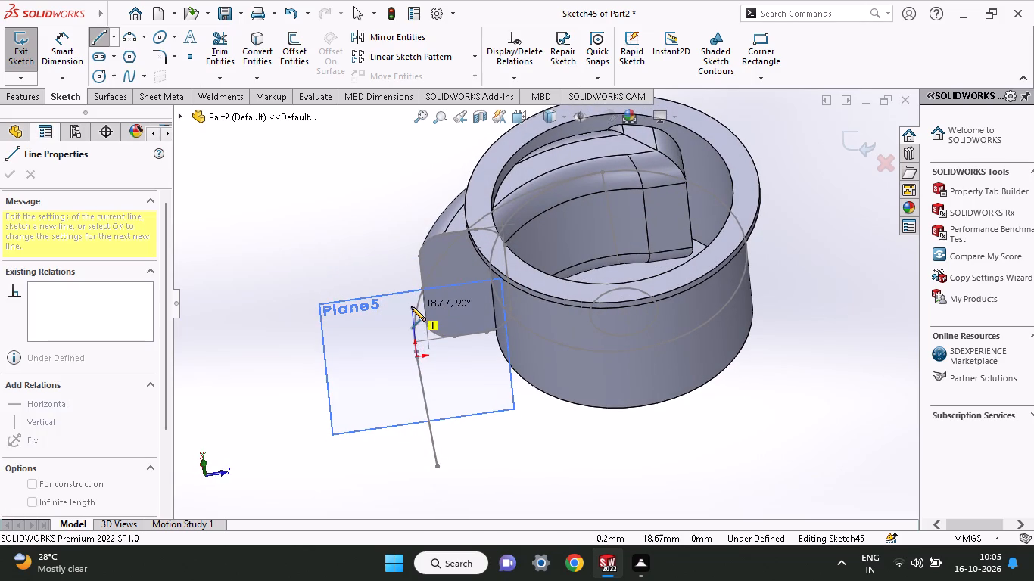
pyautogui.click(411, 306)
pyautogui.moveTo(433, 371); pyautogui.dragTo(466, 297, button='middle')
pyautogui.click(447, 365)
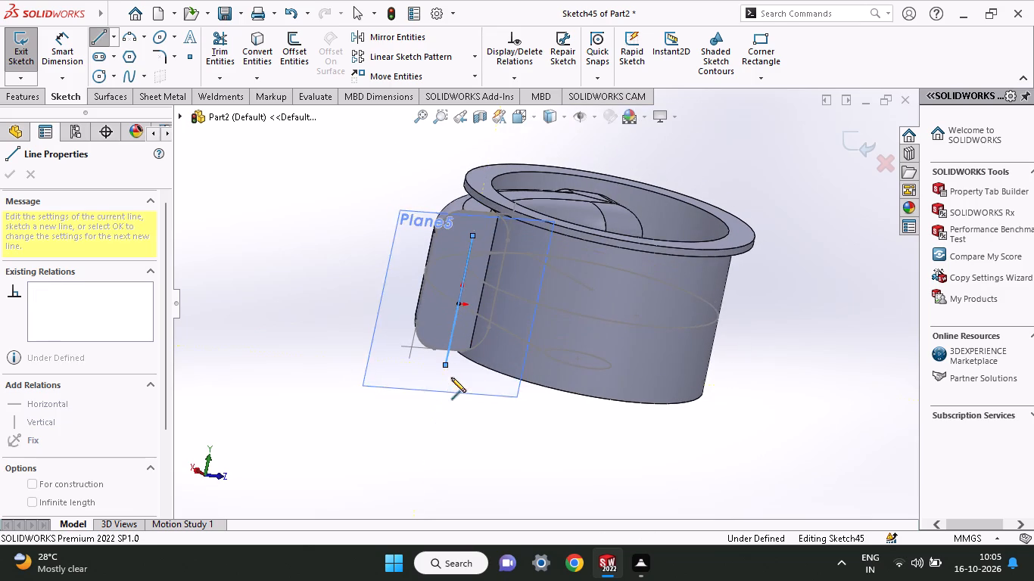
pyautogui.rightClick(451, 418)
pyautogui.click(481, 402)
# Dimension the vertical line's upper and lower ends at 20 mm each from the origin.
pyautogui.moveTo(481, 405); pyautogui.dragTo(456, 398, button='middle')
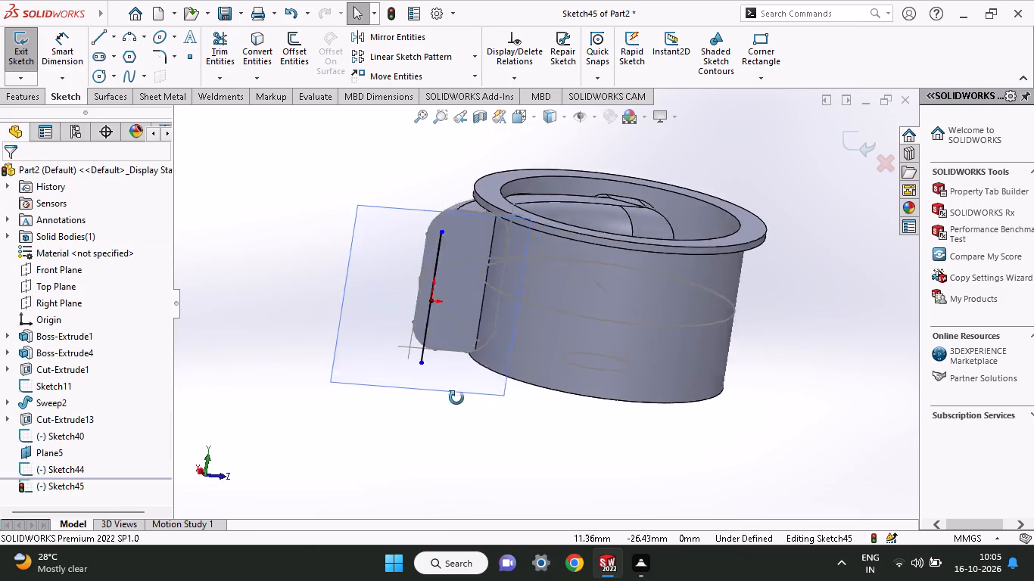
pyautogui.moveTo(456, 398); pyautogui.dragTo(367, 369, button='middle')
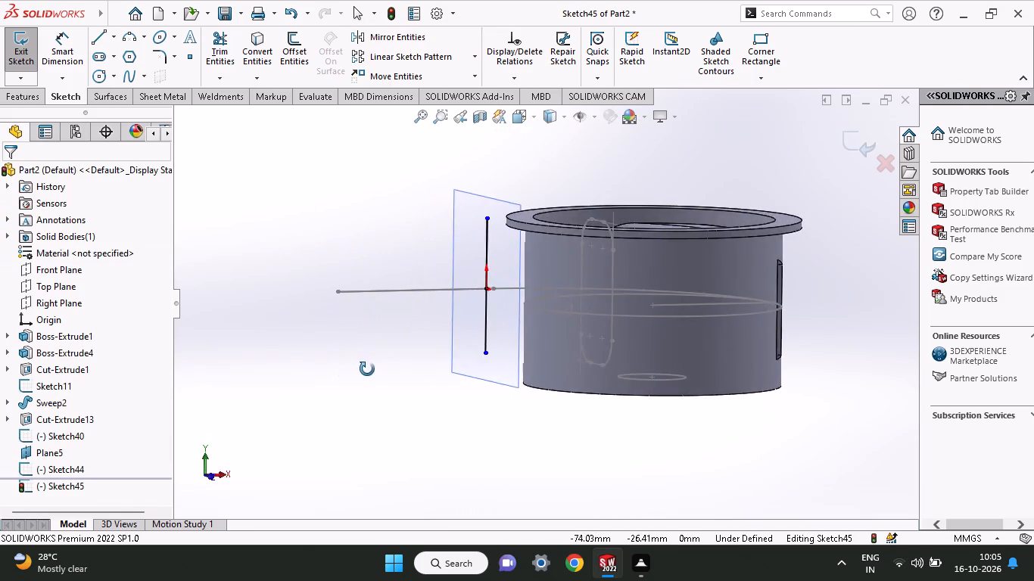
pyautogui.moveTo(367, 369); pyautogui.dragTo(460, 380, button='middle')
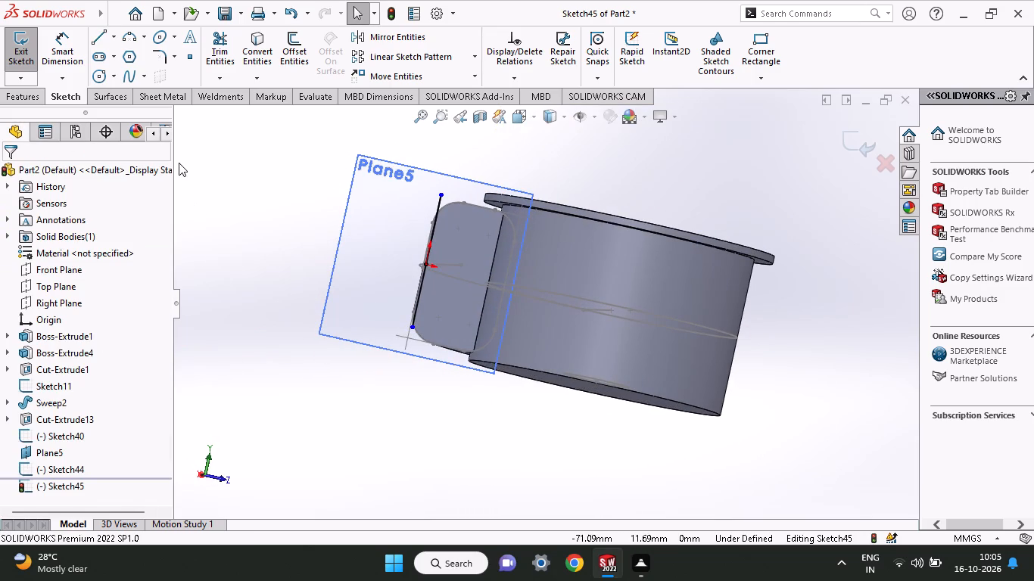
pyautogui.click(76, 47)
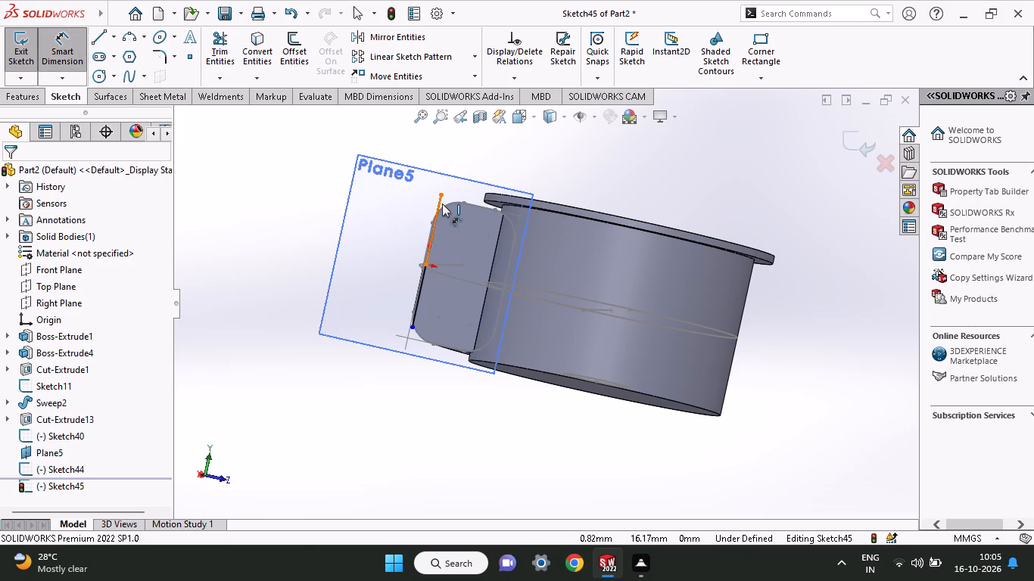
pyautogui.click(441, 196)
pyautogui.click(425, 264)
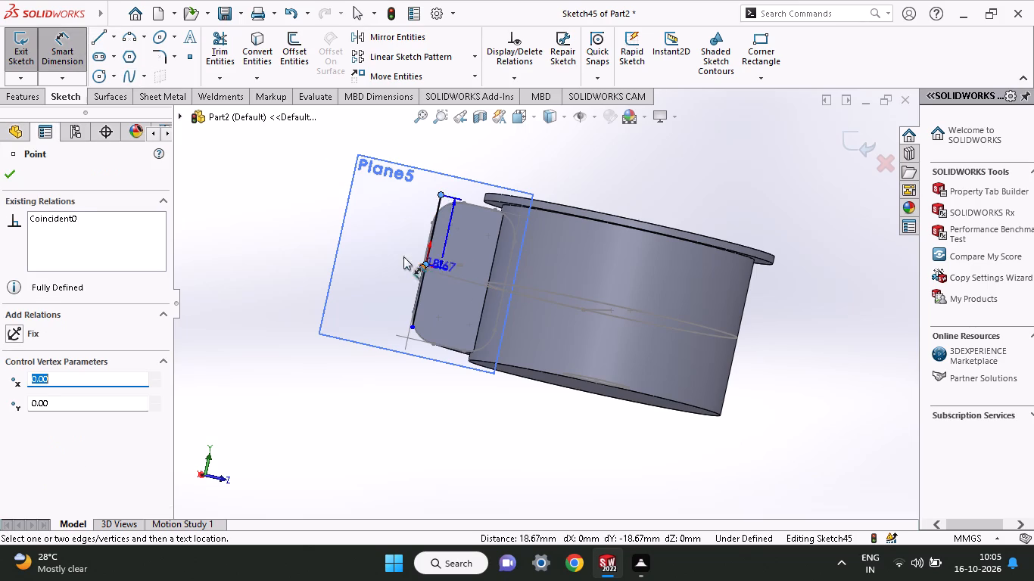
pyautogui.click(387, 250)
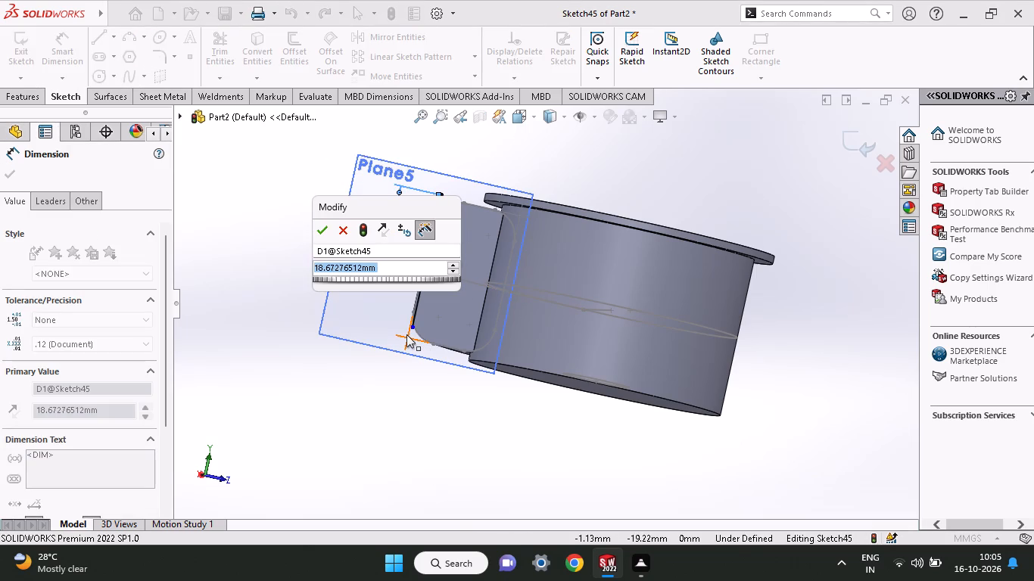
pyautogui.write('20')
pyautogui.press('Return')
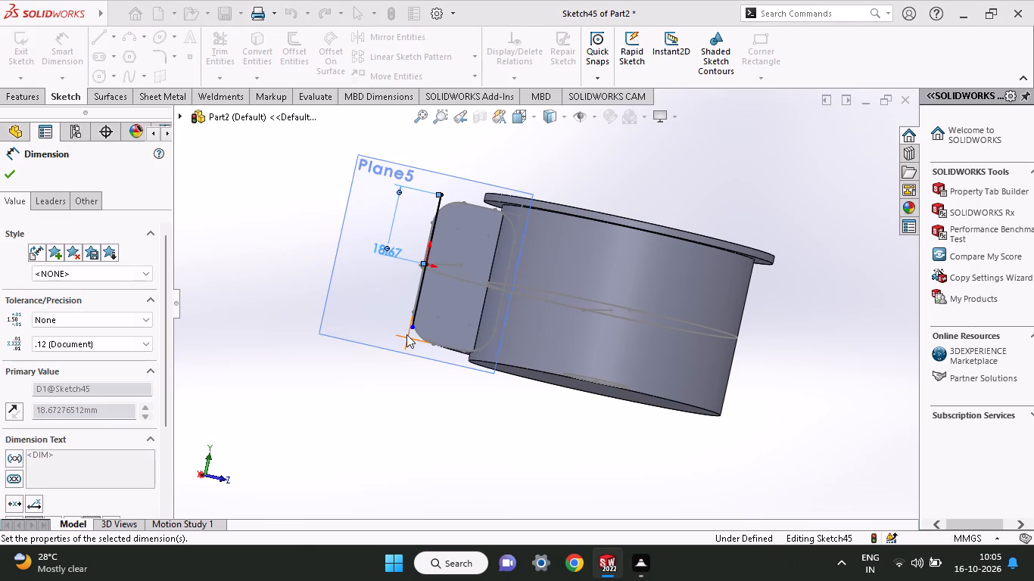
pyautogui.click(413, 325)
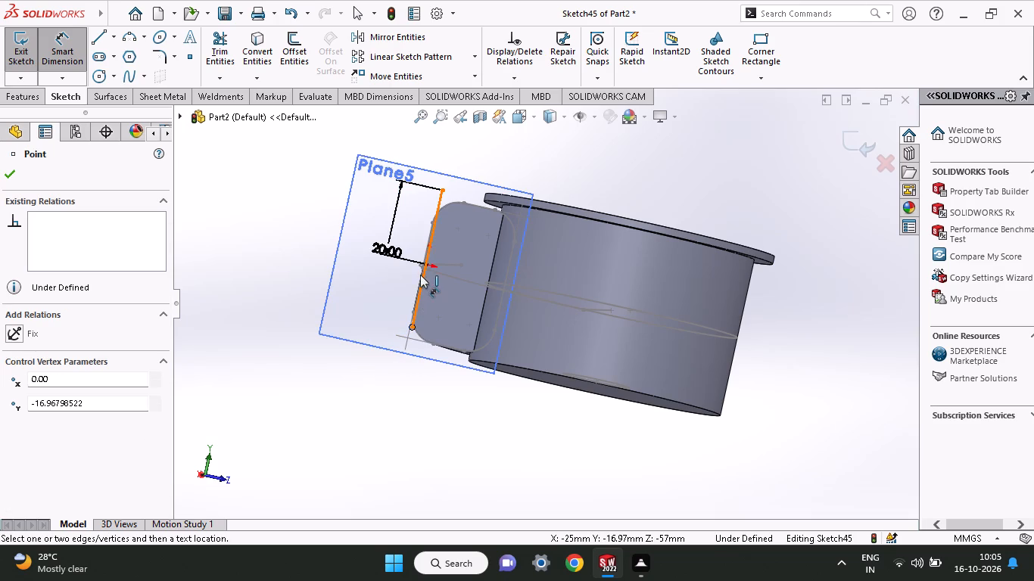
pyautogui.click(428, 263)
pyautogui.click(379, 285)
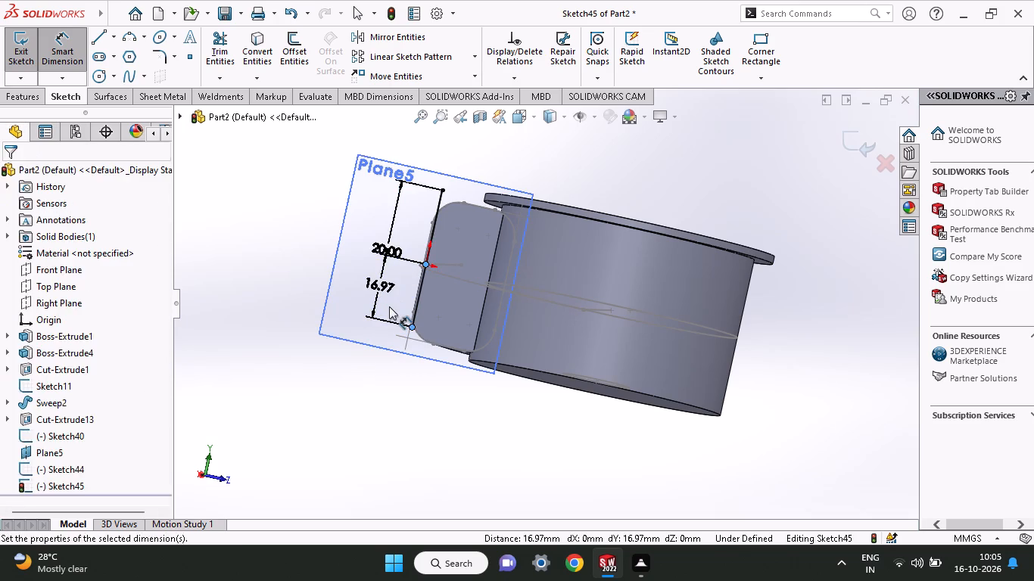
pyautogui.write('20')
pyautogui.press('Return')
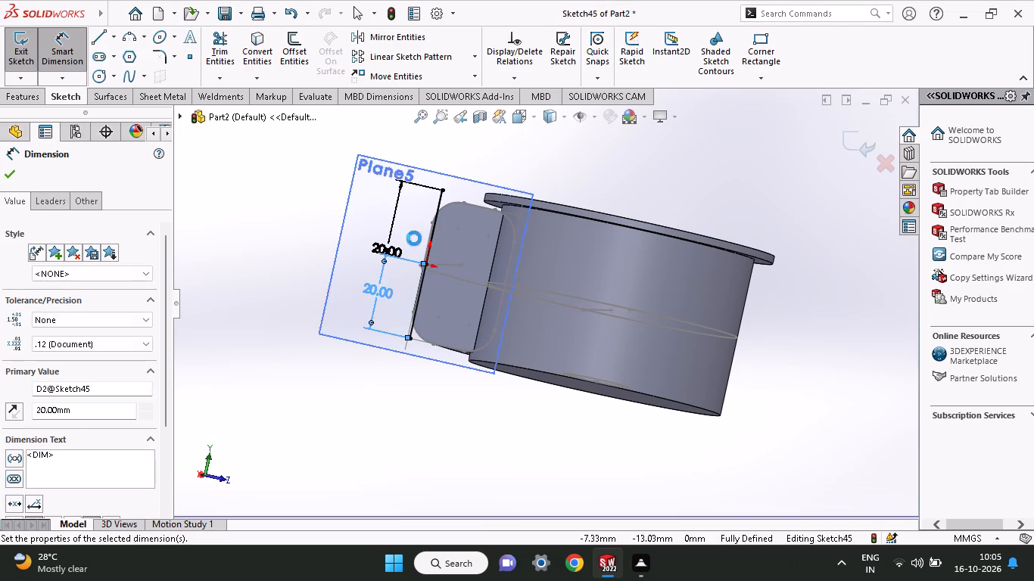
# Close the rectangular profile on Plane5 with three lines towards the housing, about 17.7 mm wide.
pyautogui.click(93, 40)
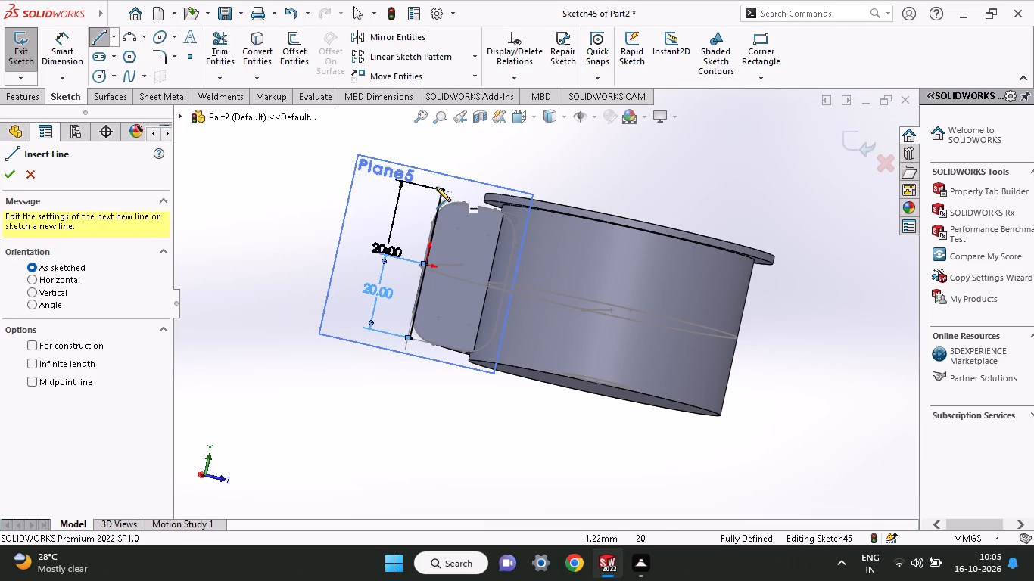
pyautogui.click(446, 191)
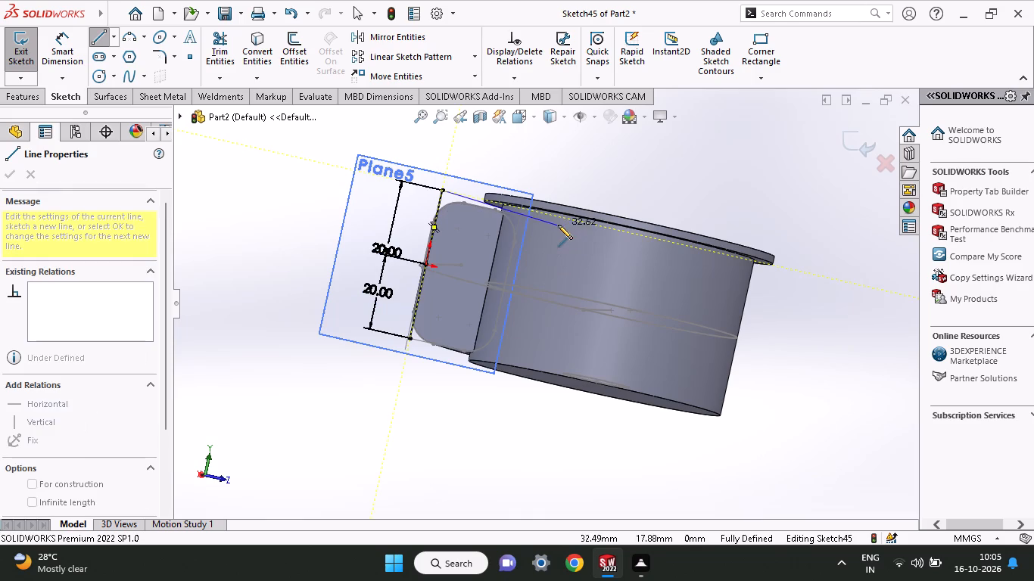
pyautogui.moveTo(558, 225); pyautogui.dragTo(534, 244, button='middle')
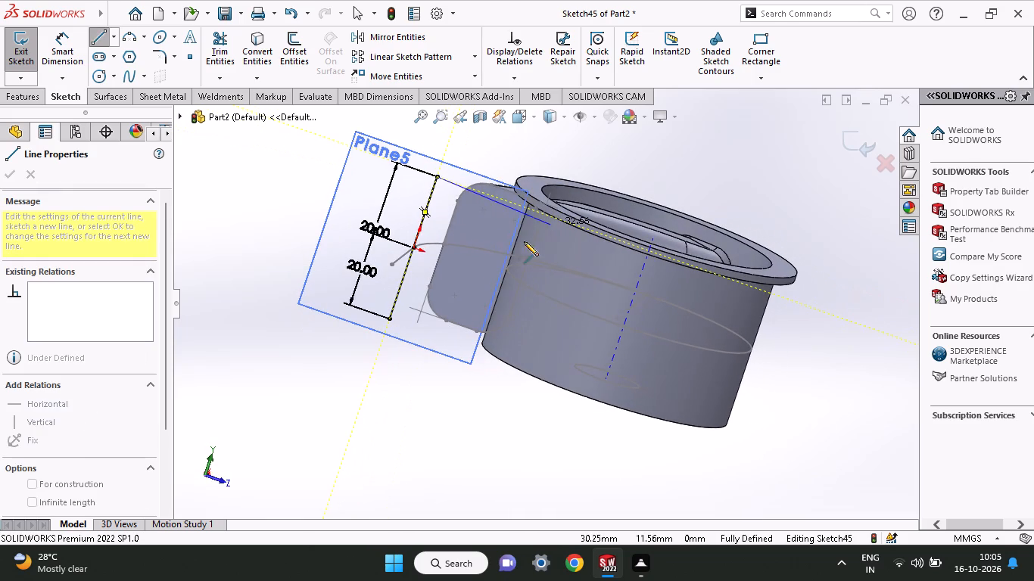
pyautogui.click(500, 200)
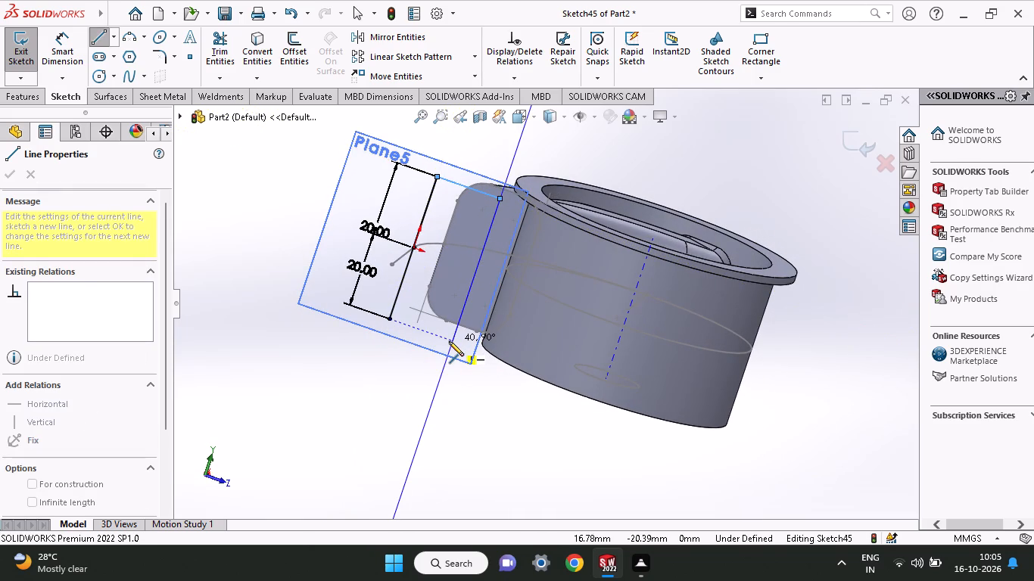
pyautogui.click(452, 340)
pyautogui.click(391, 320)
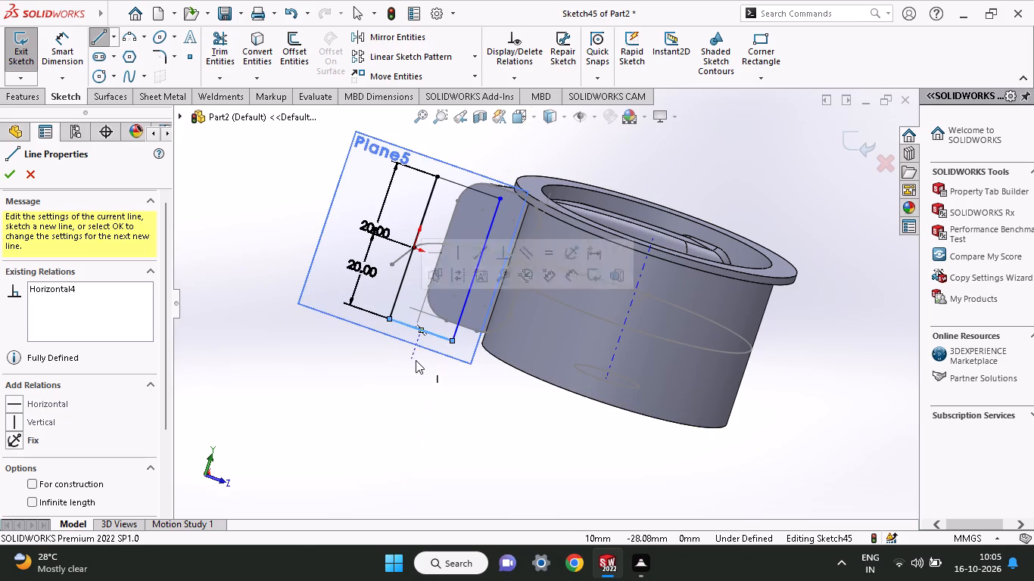
pyautogui.rightClick(416, 360)
pyautogui.click(431, 371)
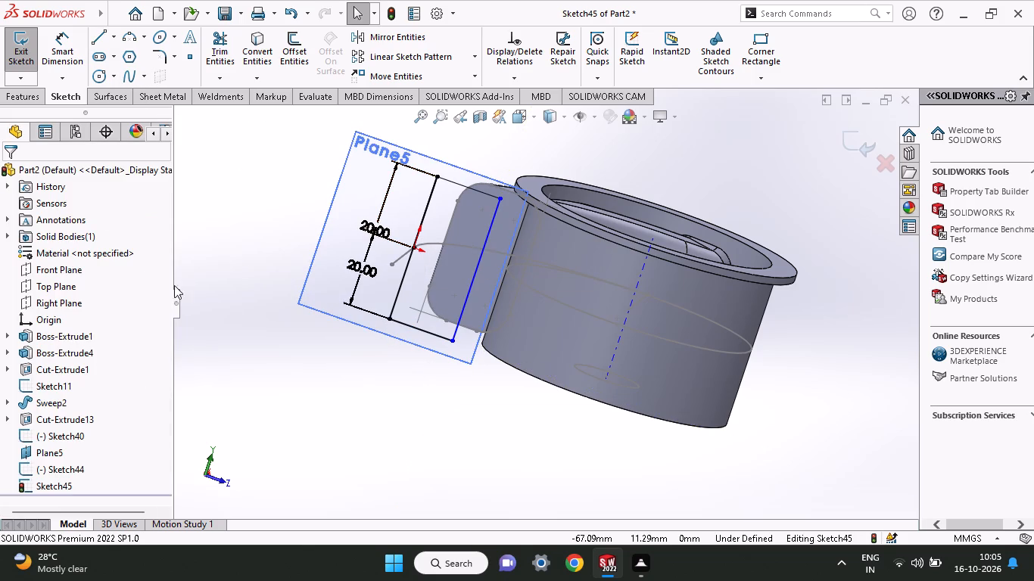
# Dimension the rectangle's lower edge to a width of 24 mm.
pyautogui.click(73, 52)
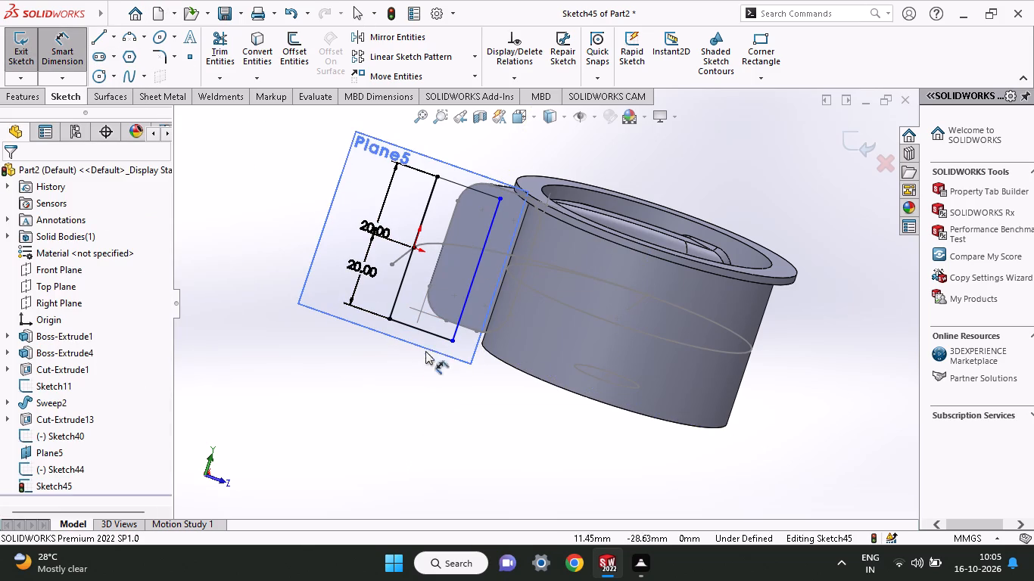
pyautogui.click(427, 330)
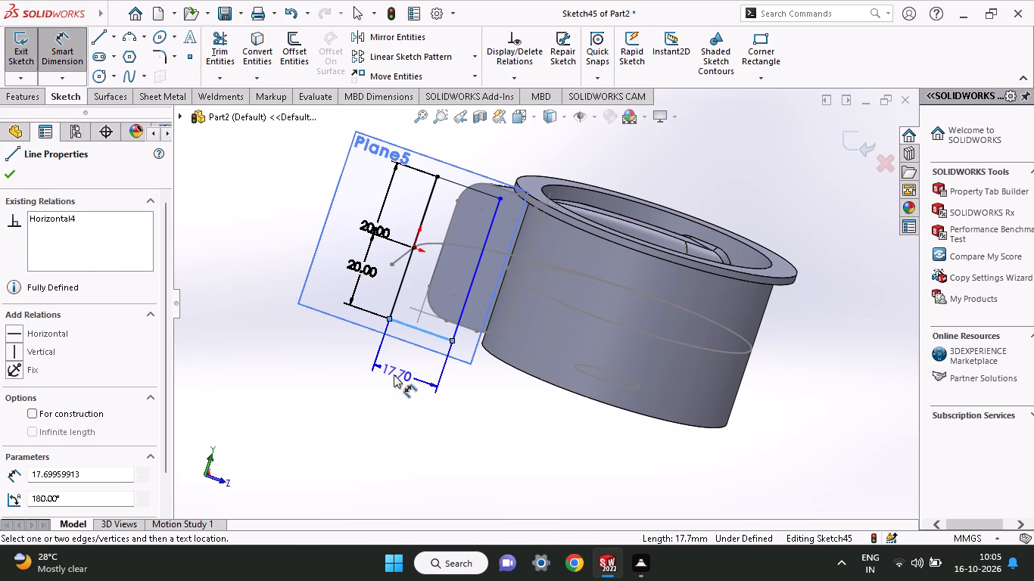
pyautogui.click(394, 374)
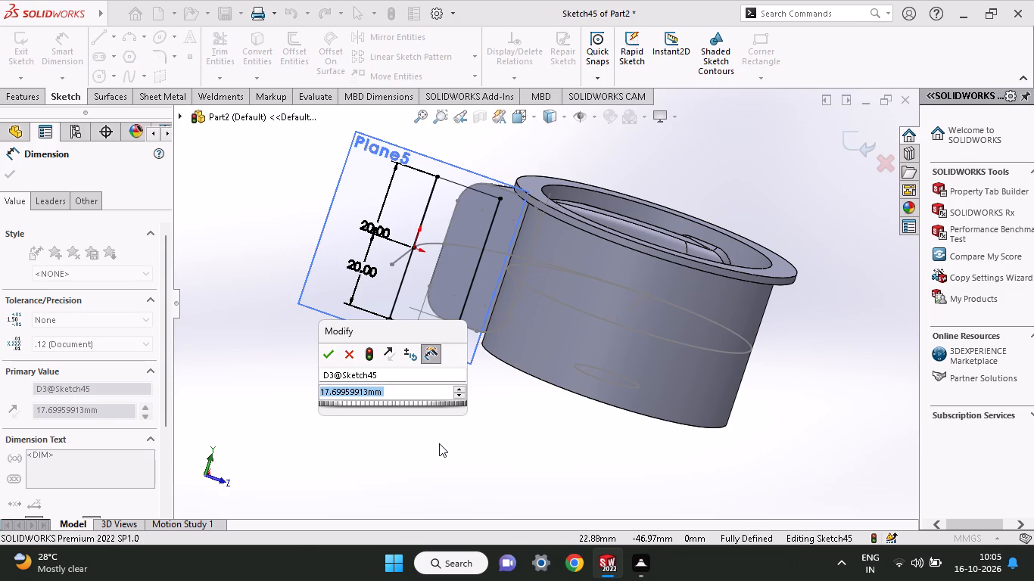
pyautogui.write('24')
pyautogui.press('Return')
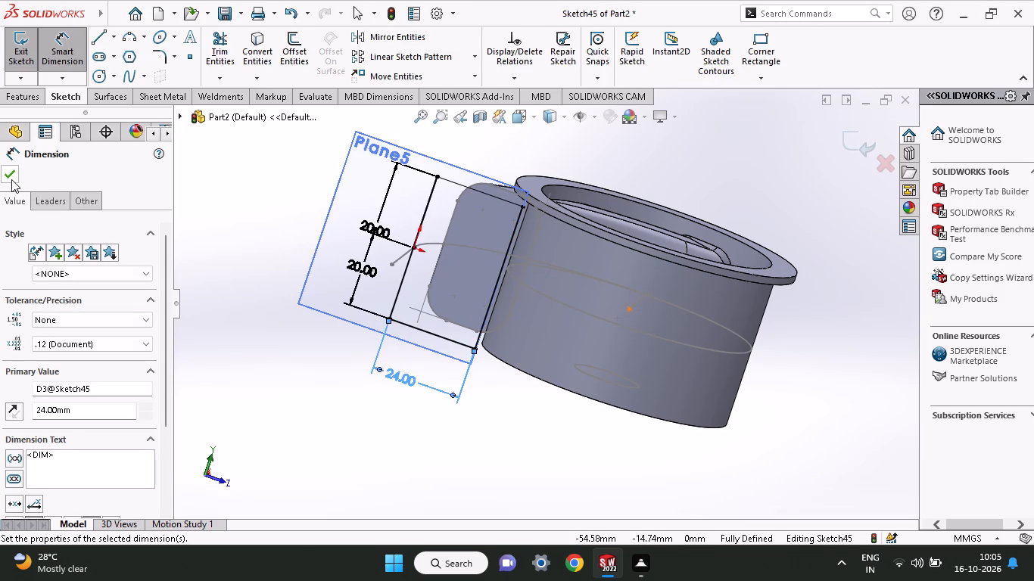
pyautogui.click(11, 179)
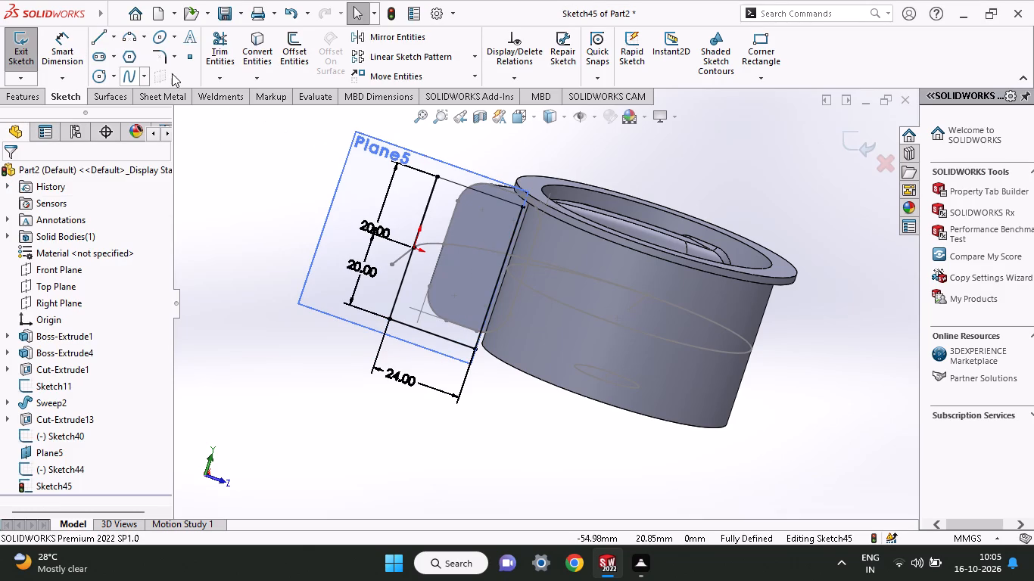
# Fillet all four corners of the rectangle on Plane5 with a 7 mm radius.
pyautogui.click(169, 60)
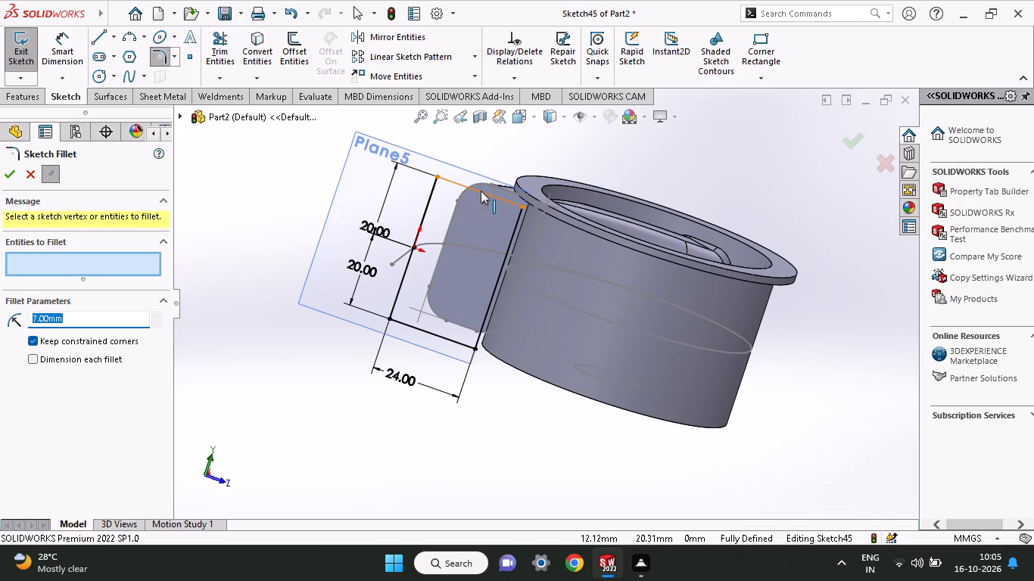
pyautogui.click(481, 191)
pyautogui.click(432, 202)
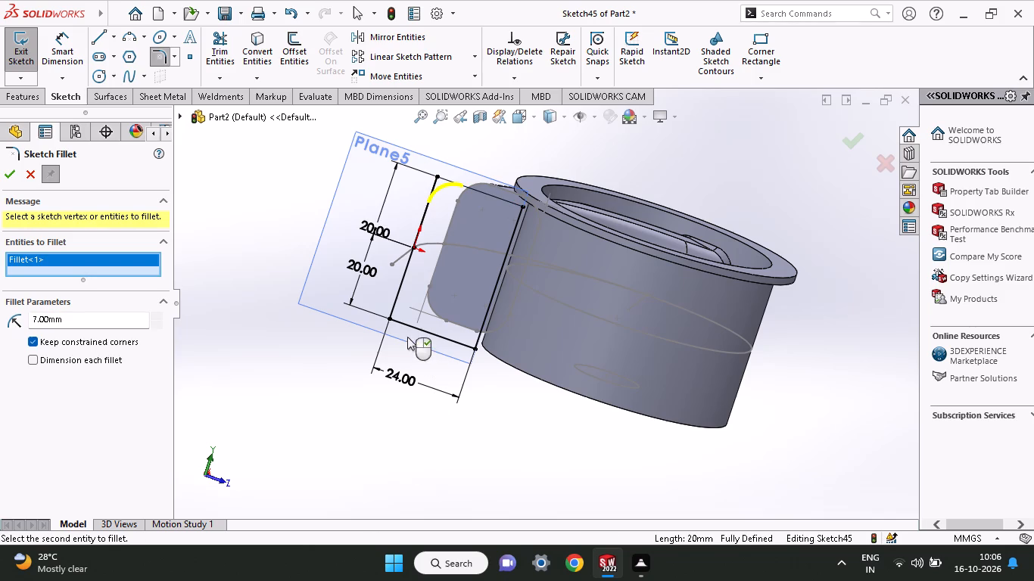
pyautogui.click(406, 325)
pyautogui.click(397, 294)
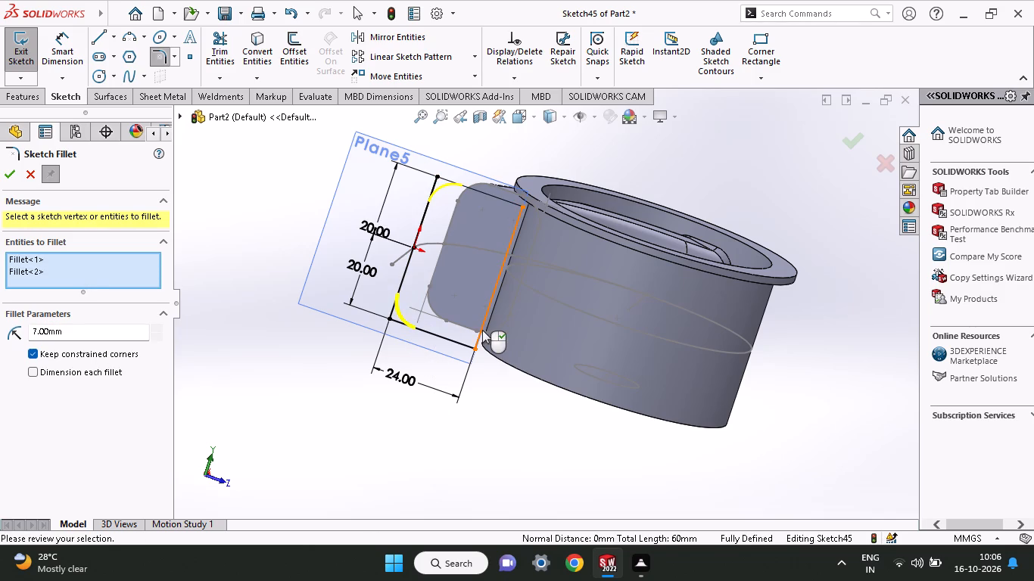
pyautogui.click(482, 330)
pyautogui.click(462, 343)
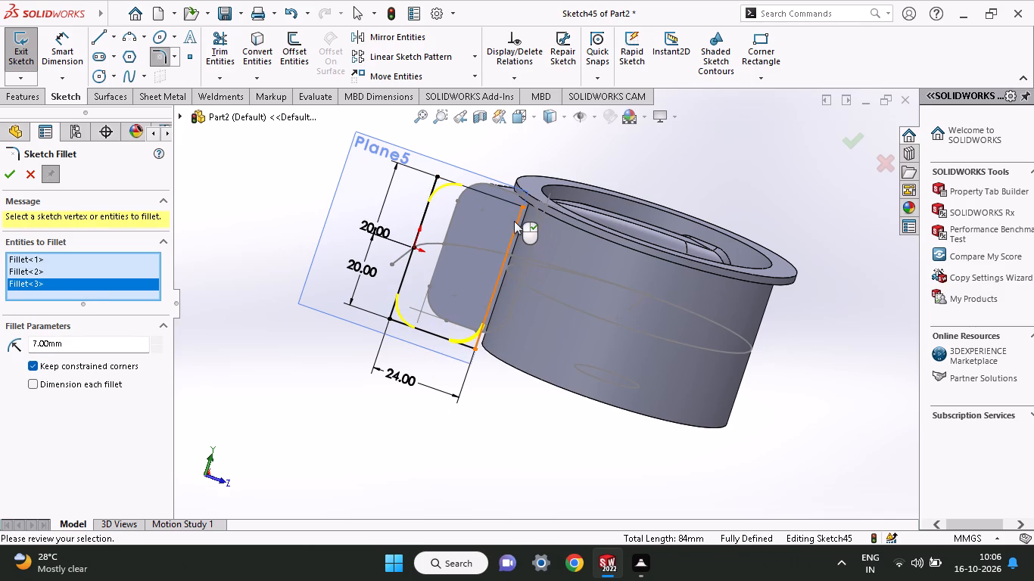
pyautogui.click(515, 228)
pyautogui.click(506, 201)
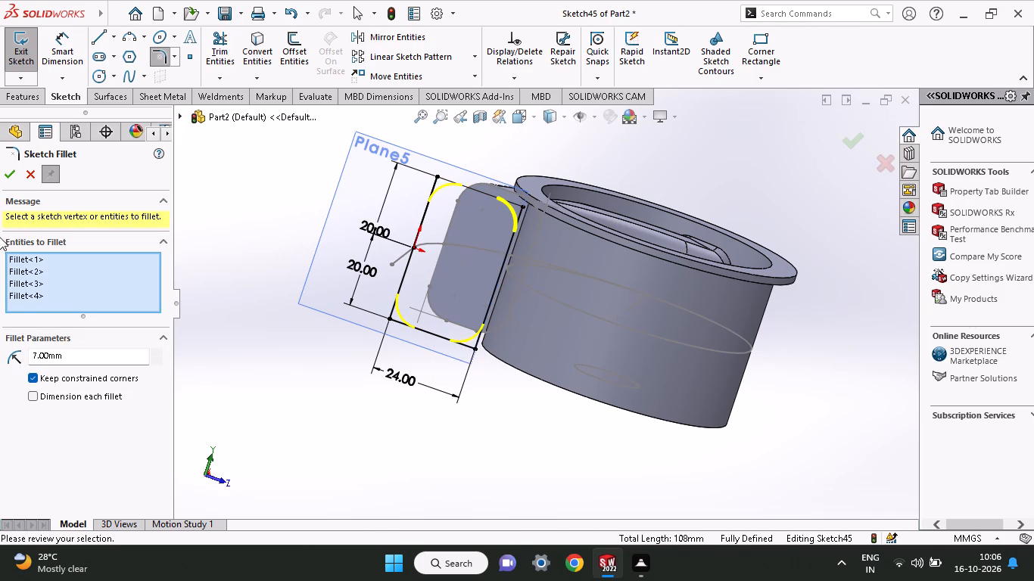
pyautogui.click(15, 182)
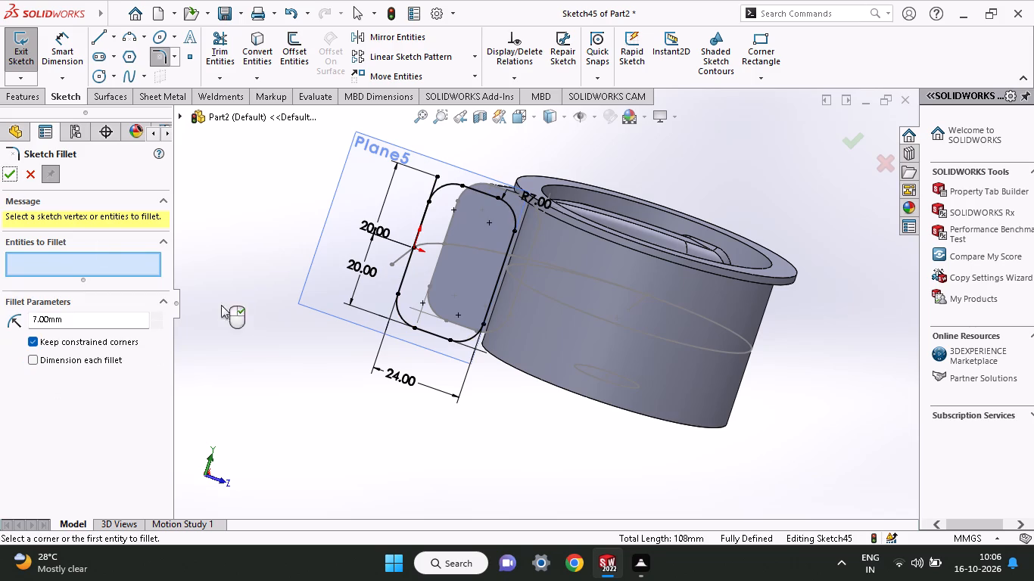
pyautogui.click(2, 175)
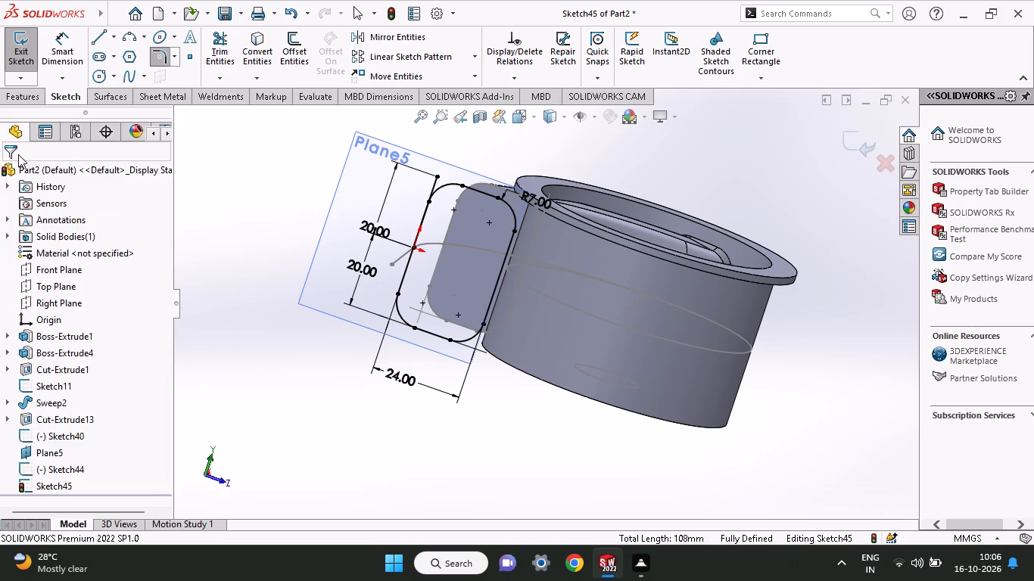
# Trim the leftover geometry outside the rounded rectangle's upper outer corner and exit the sketch.
pyautogui.click(215, 45)
pyautogui.moveTo(427, 179); pyautogui.dragTo(452, 179)
pyautogui.click(0, 172)
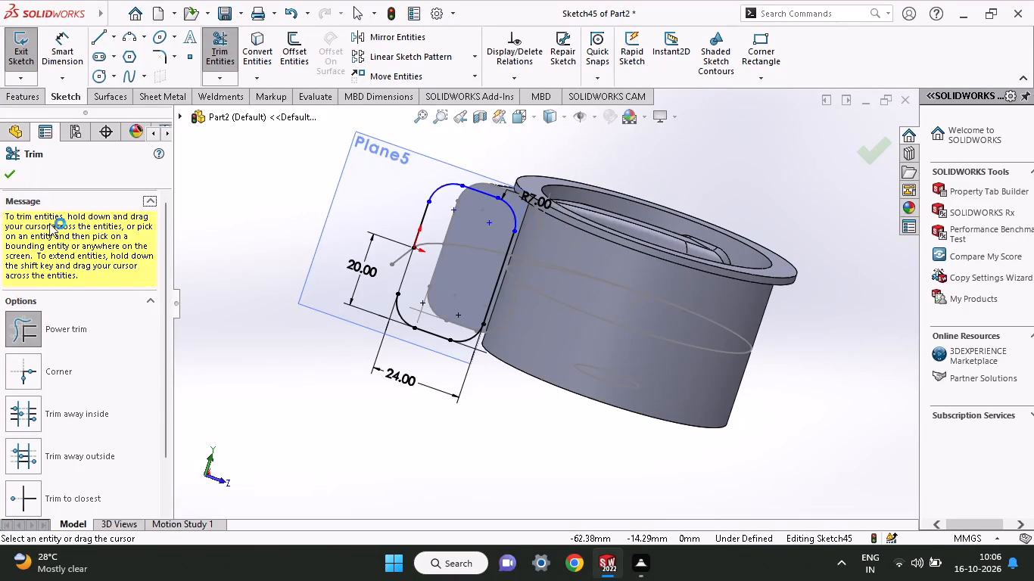
pyautogui.click(5, 175)
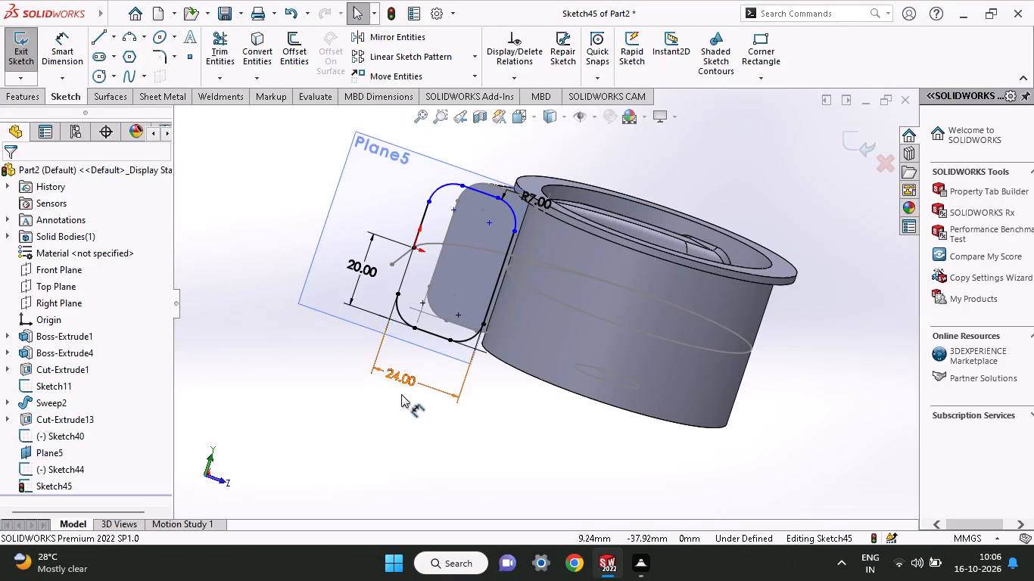
pyautogui.moveTo(401, 394); pyautogui.dragTo(391, 566, button='middle')
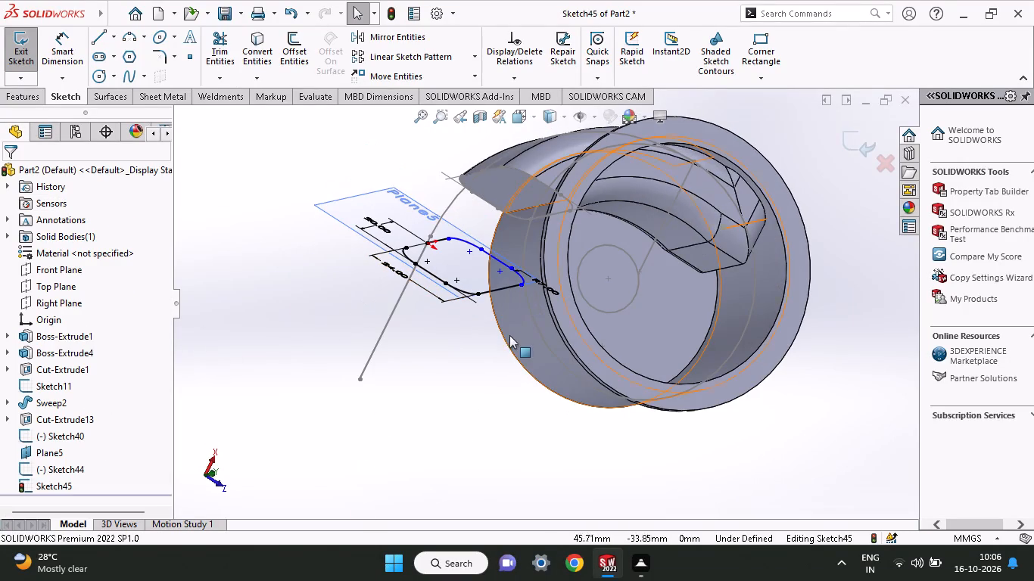
pyautogui.click(13, 92)
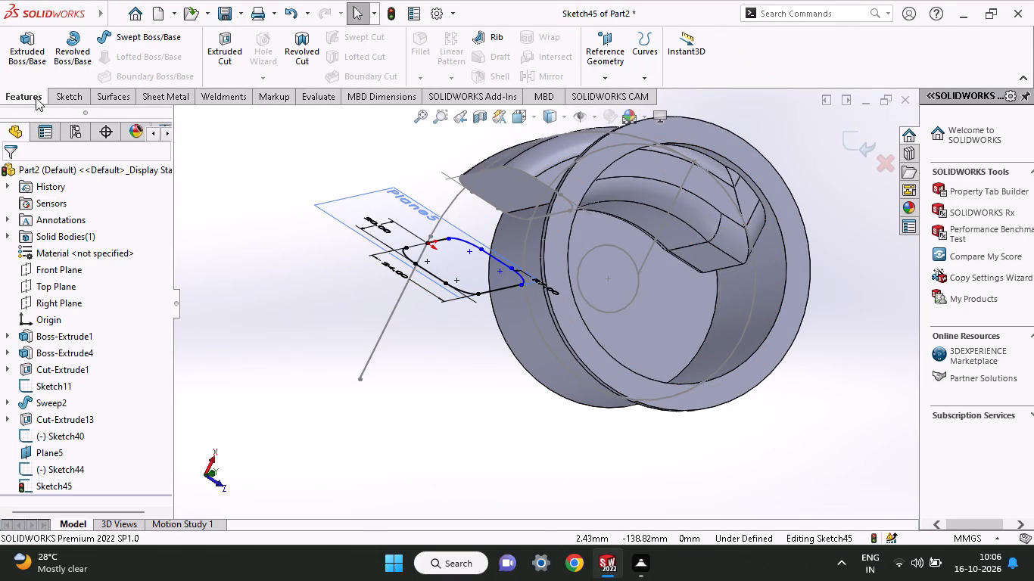
pyautogui.rightClick(223, 231)
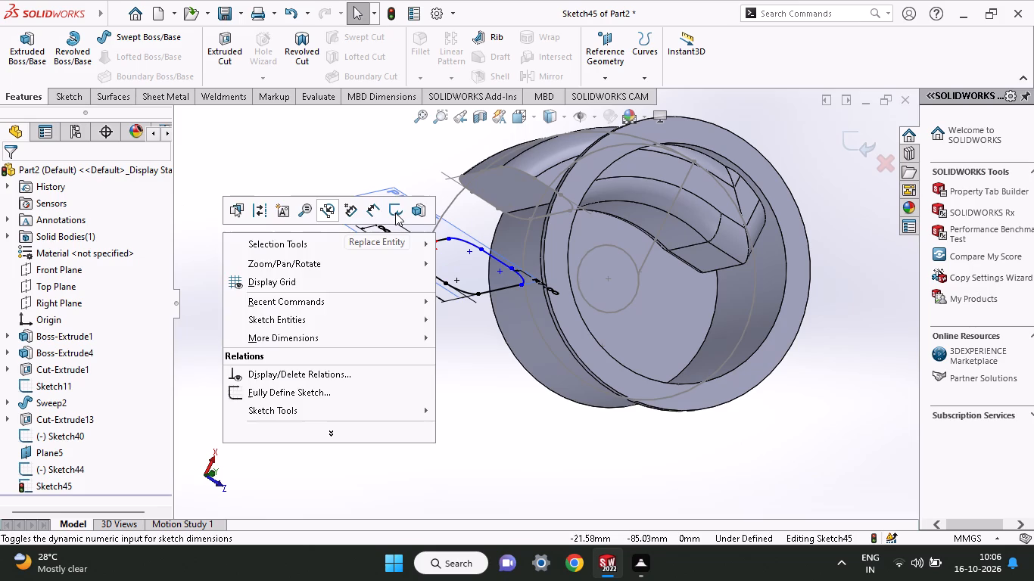
pyautogui.click(394, 212)
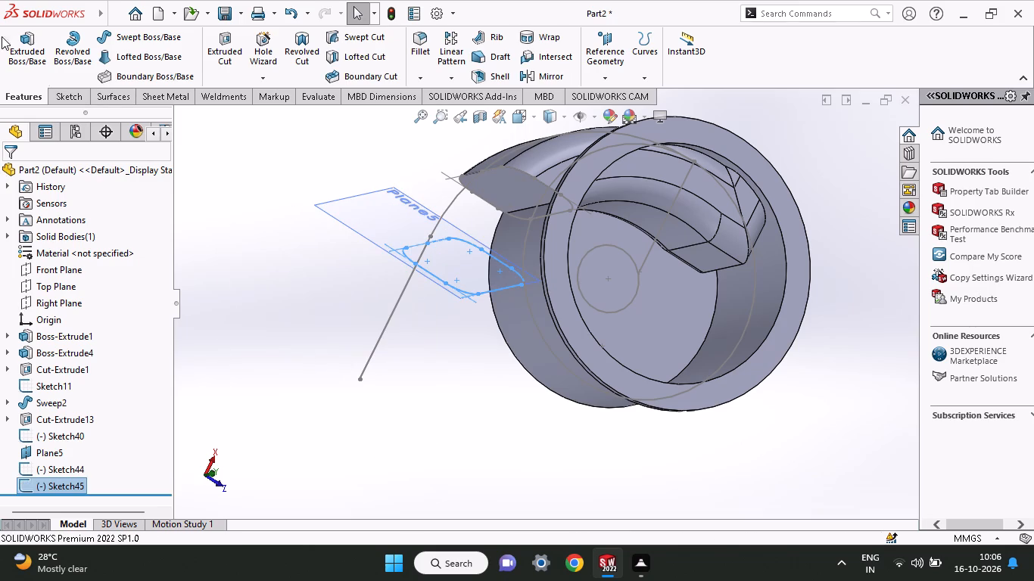
# Loft between the rounded rectangle on Plane5 and the closed loop on the sweep's end face, aligning the connectors at matching corners.
pyautogui.click(161, 61)
pyautogui.click(628, 294)
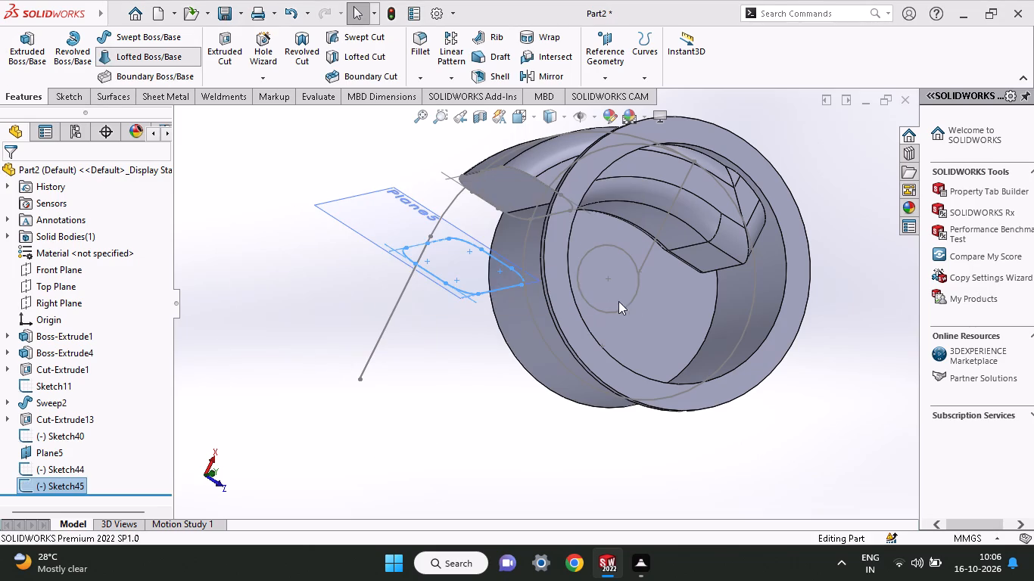
pyautogui.click(467, 243)
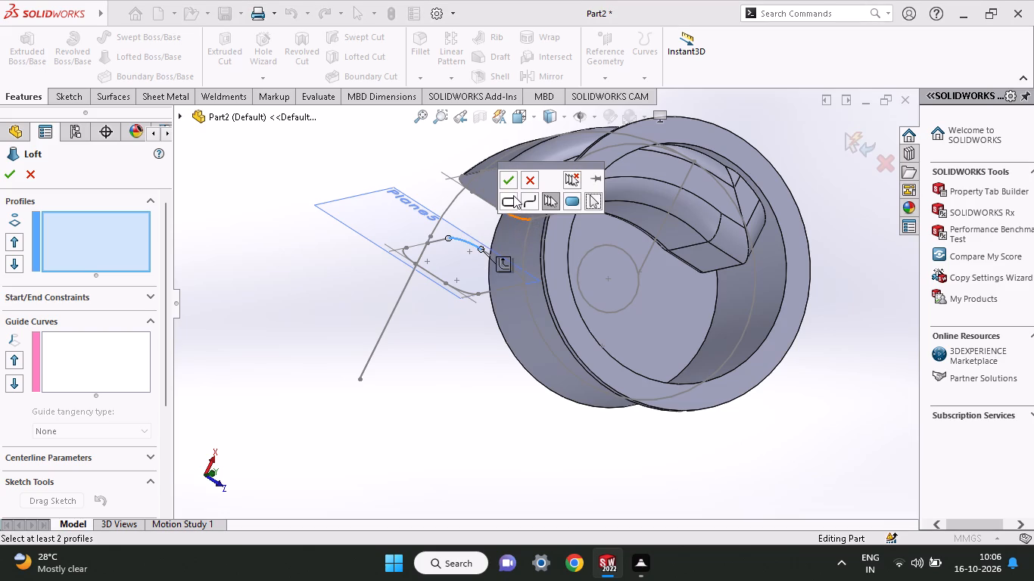
pyautogui.click(510, 197)
pyautogui.click(509, 181)
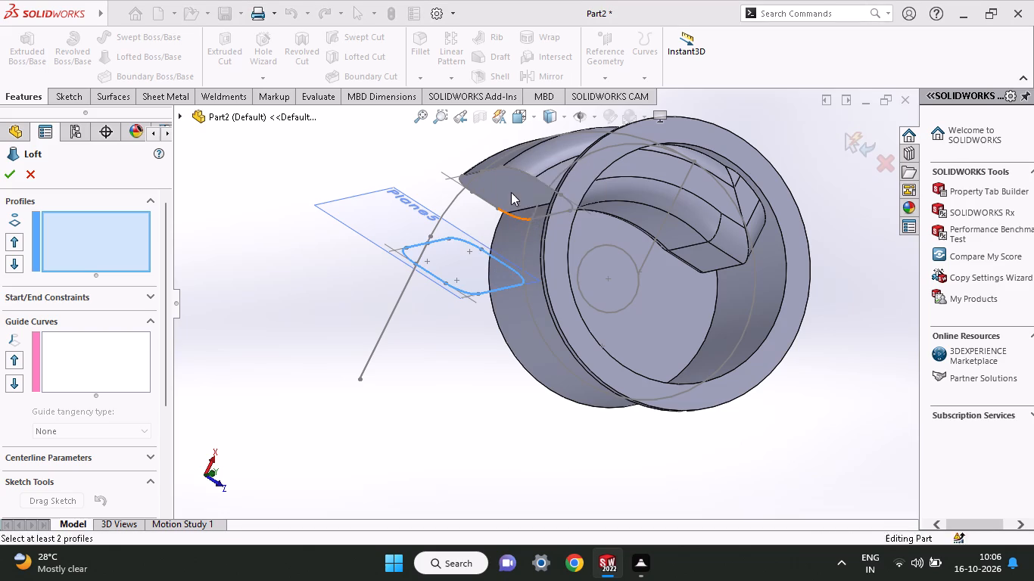
pyautogui.click(519, 172)
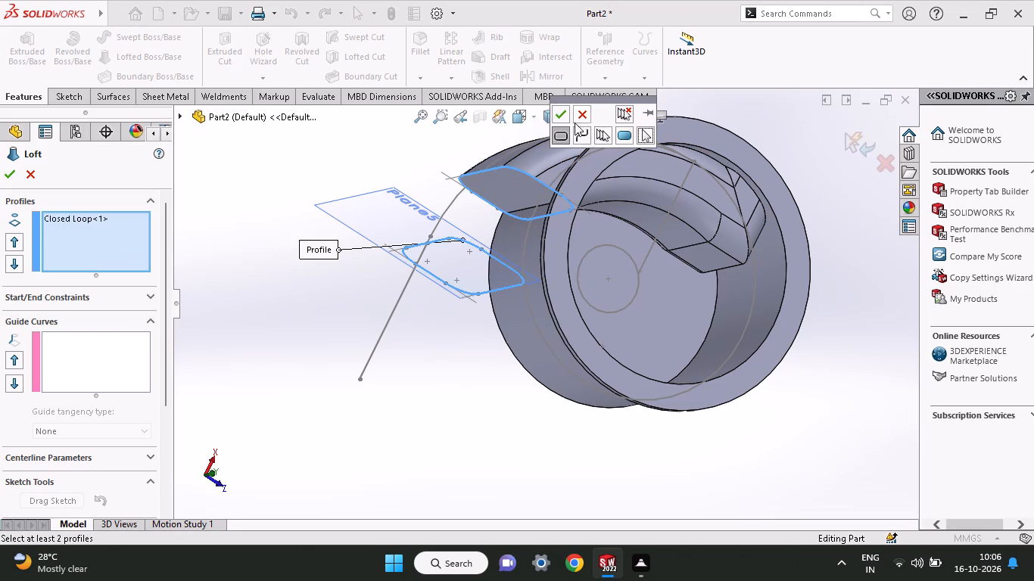
pyautogui.click(558, 130)
pyautogui.click(560, 117)
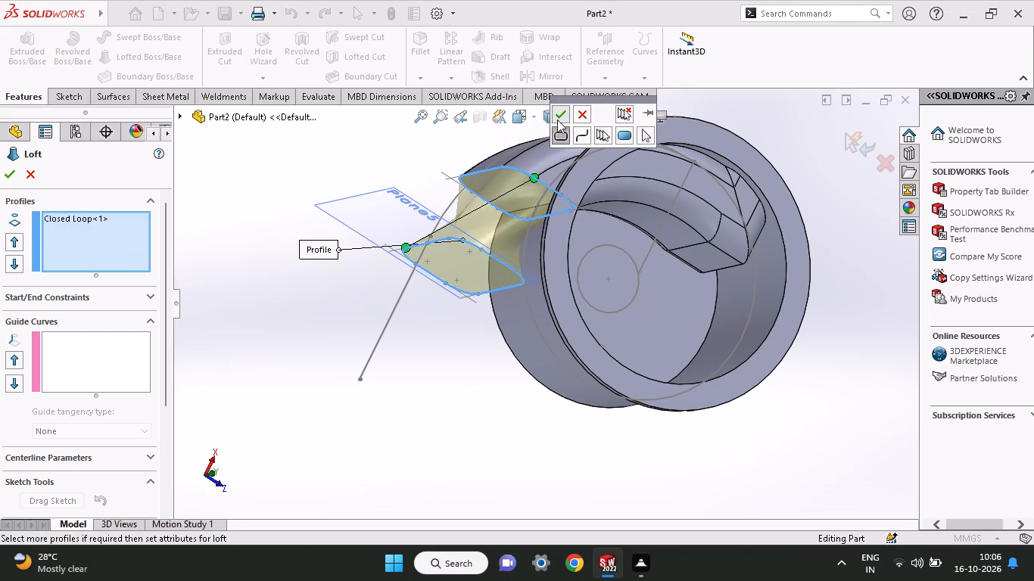
pyautogui.moveTo(408, 247); pyautogui.dragTo(470, 247)
pyautogui.moveTo(534, 175); pyautogui.dragTo(522, 165)
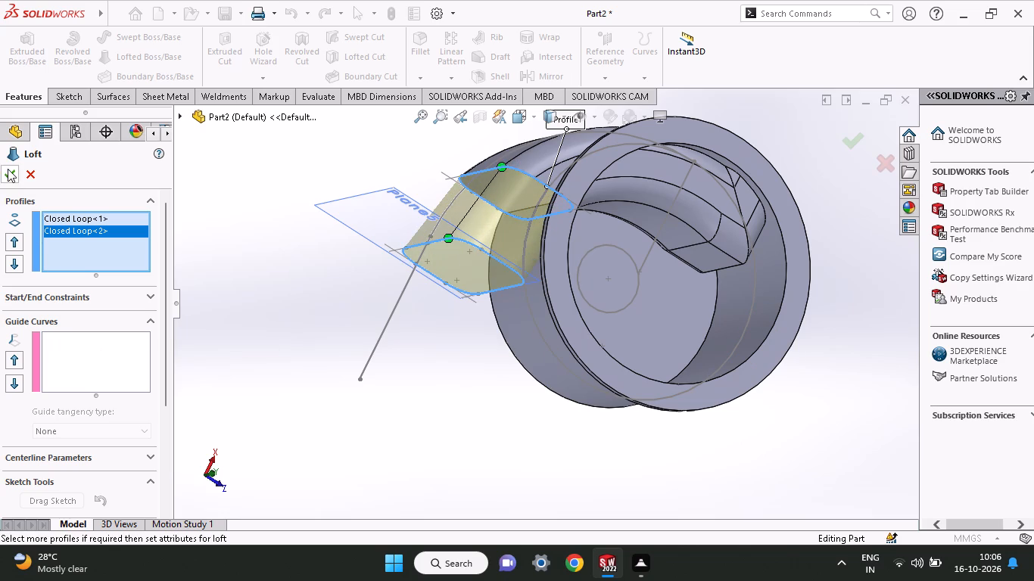
pyautogui.click(8, 169)
# Create a reference plane offset 42 mm outward from Plane5.
pyautogui.moveTo(444, 371); pyautogui.dragTo(444, 281, button='middle')
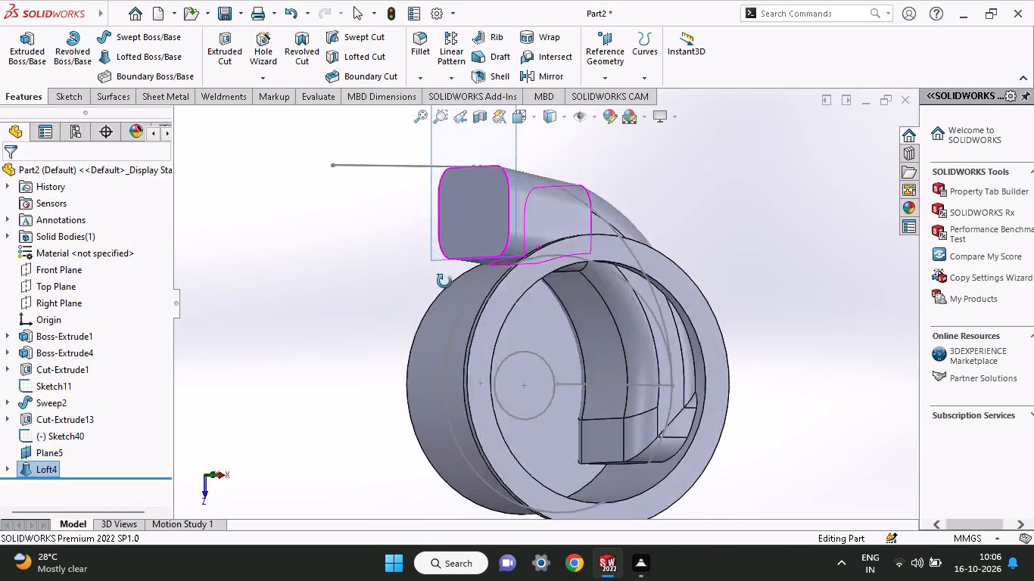
pyautogui.moveTo(444, 281); pyautogui.dragTo(407, 304, button='middle')
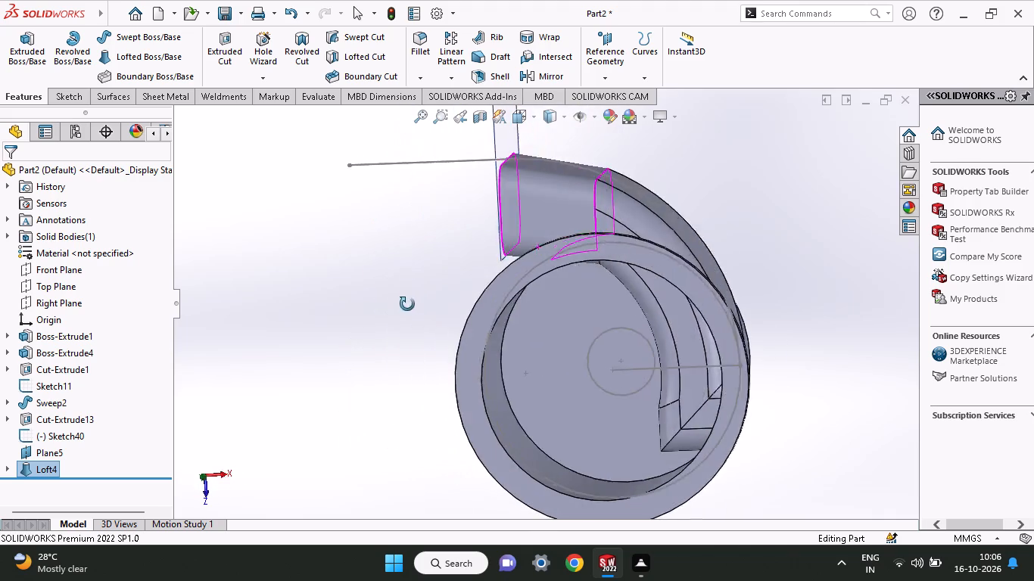
pyautogui.moveTo(407, 304); pyautogui.dragTo(330, 335, button='middle')
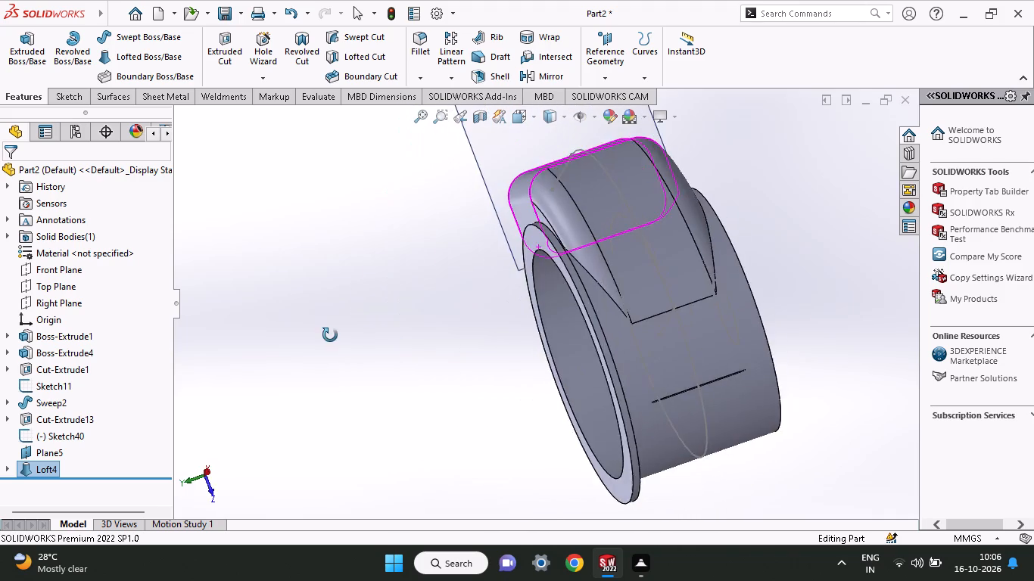
pyautogui.moveTo(330, 335); pyautogui.dragTo(478, 385, button='middle')
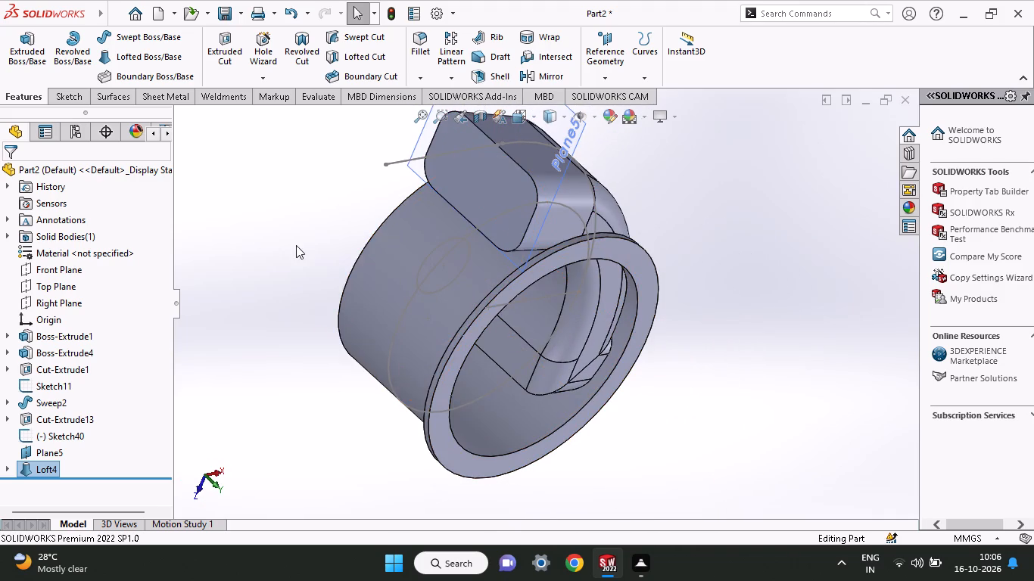
pyautogui.moveTo(289, 242); pyautogui.dragTo(232, 337, button='middle')
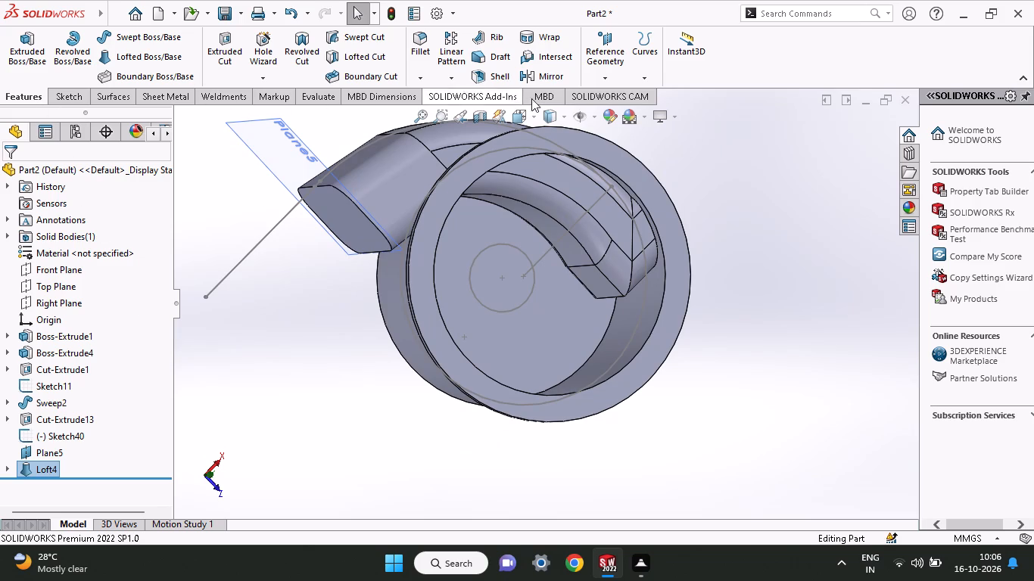
pyautogui.click(607, 79)
pyautogui.click(655, 100)
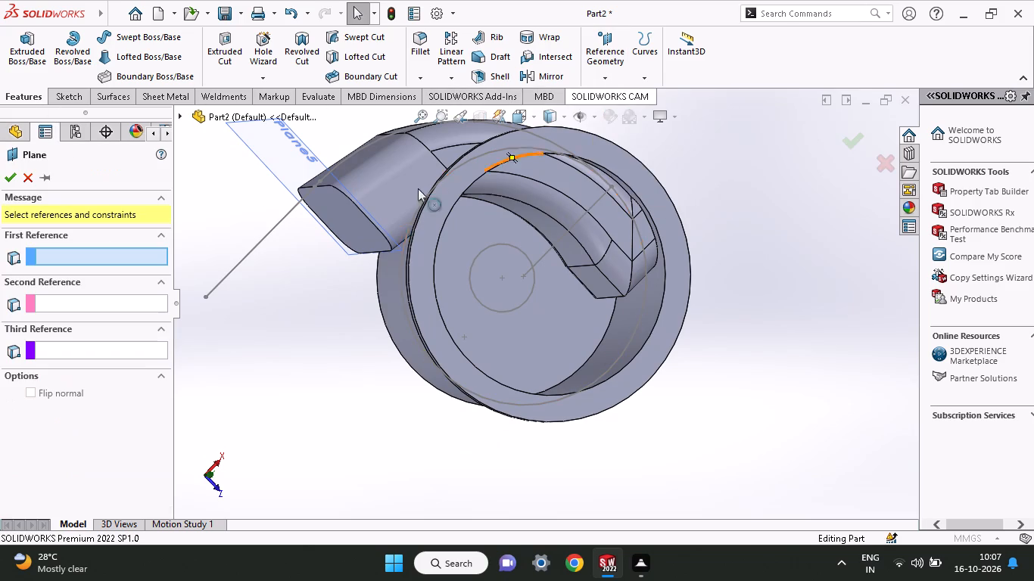
pyautogui.click(293, 175)
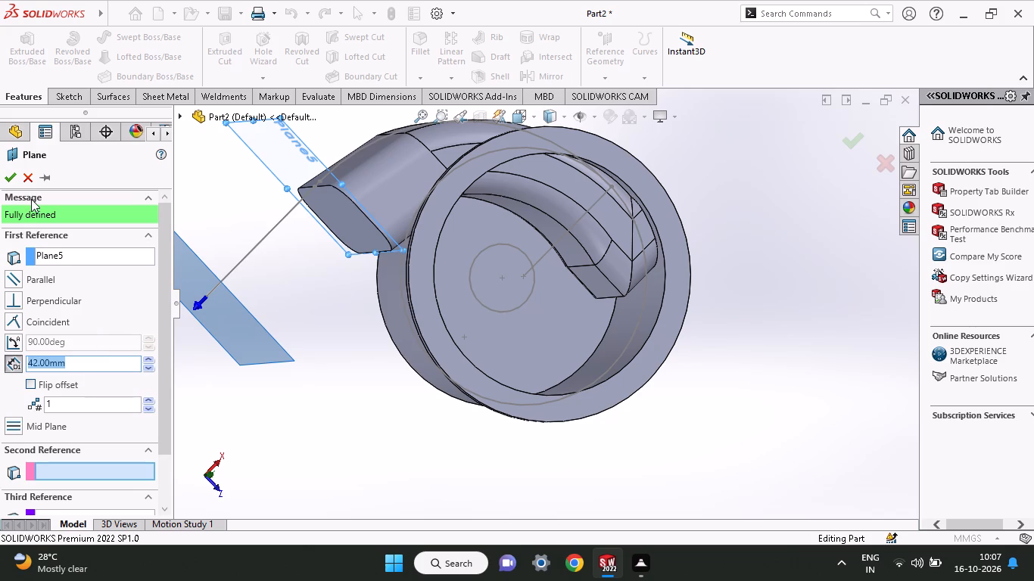
pyautogui.click(8, 179)
# Start a sketch on the new offset plane and draw a vertical line through the origin, about 17 mm above and 14 mm below it.
pyautogui.moveTo(348, 336); pyautogui.dragTo(378, 312, button='middle')
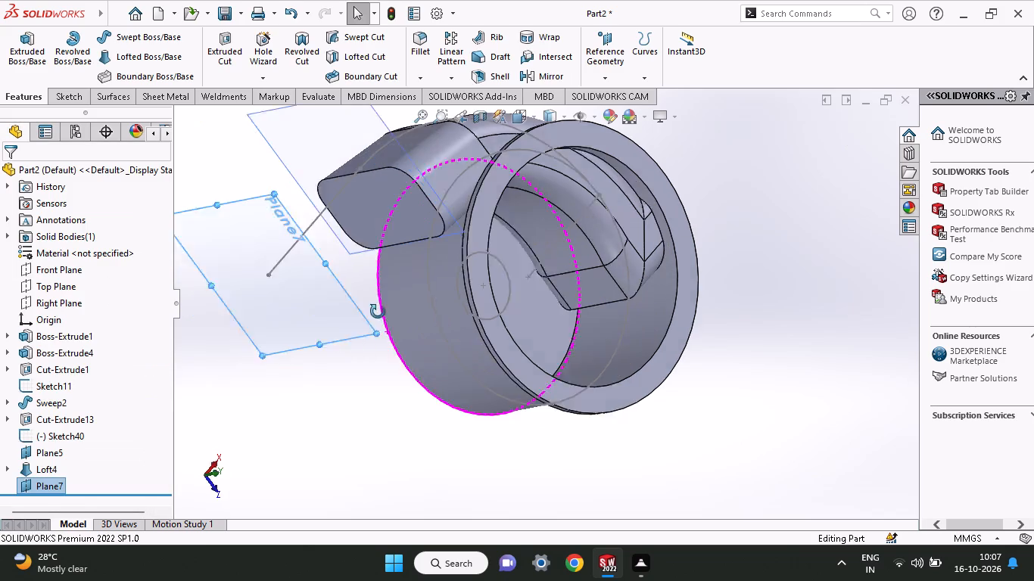
pyautogui.moveTo(378, 312); pyautogui.dragTo(381, 306, button='middle')
pyautogui.click(331, 291)
pyautogui.click(397, 253)
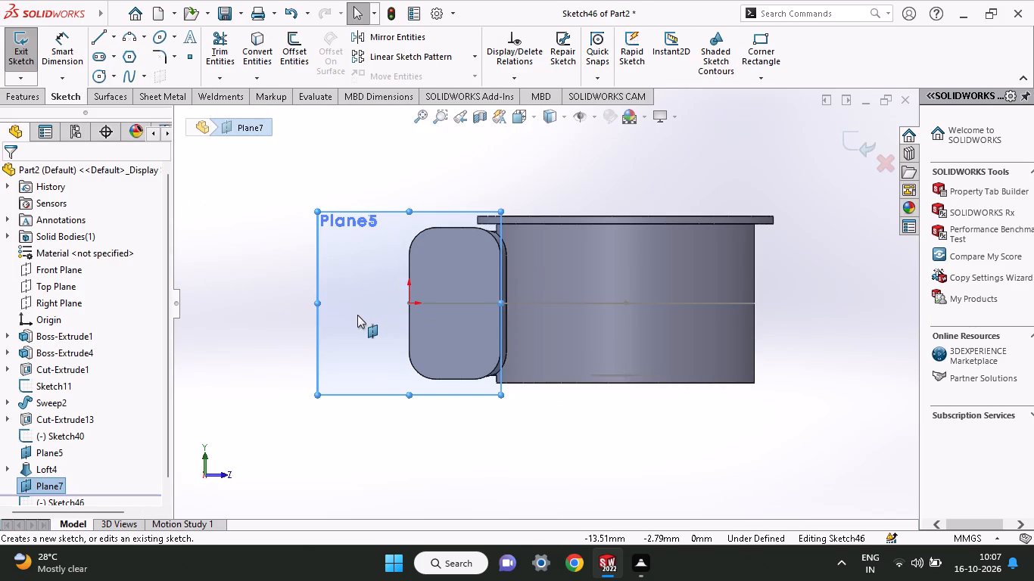
pyautogui.moveTo(357, 315); pyautogui.dragTo(338, 319, button='middle')
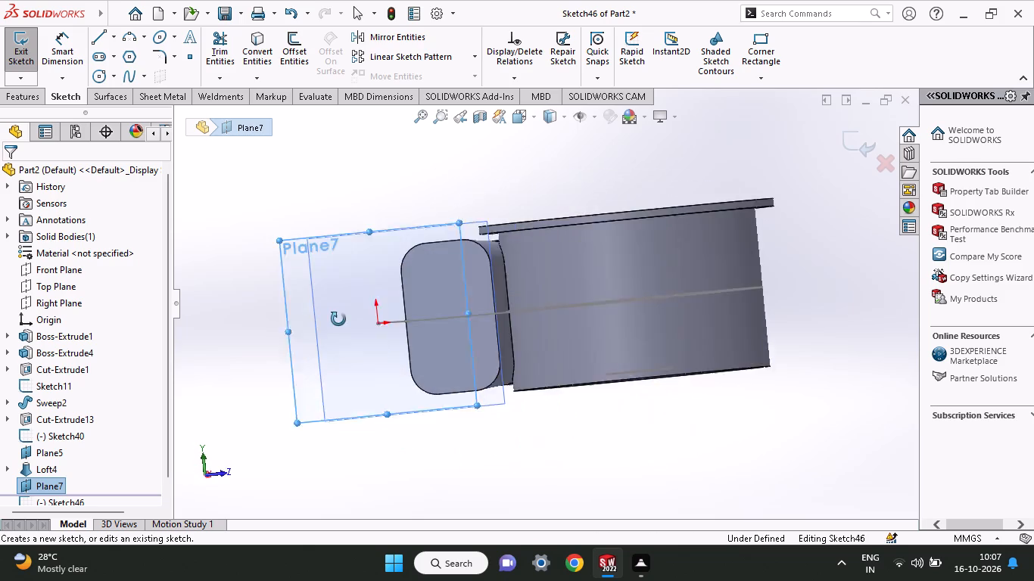
pyautogui.moveTo(338, 319); pyautogui.dragTo(356, 340, button='middle')
pyautogui.click(105, 33)
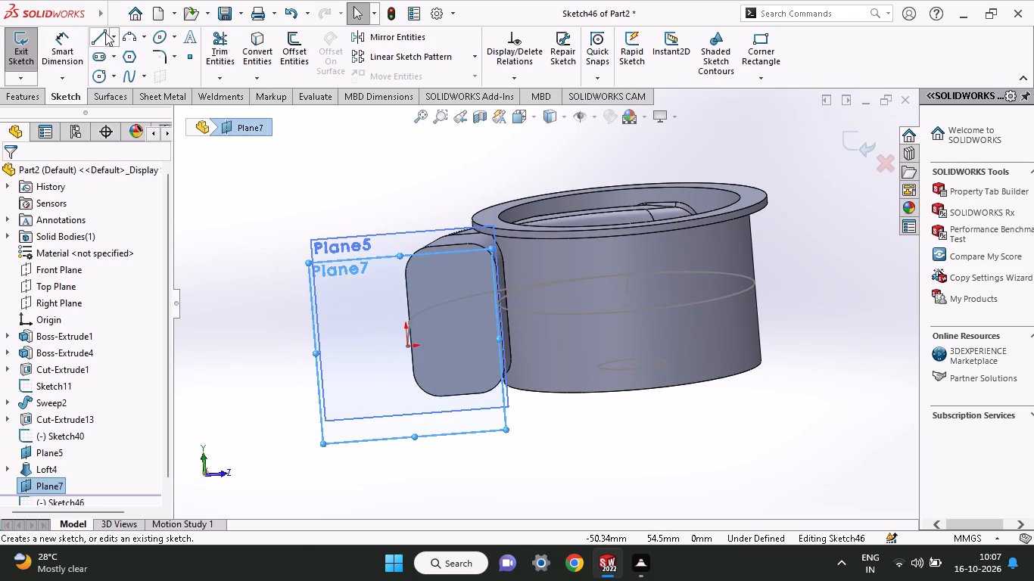
pyautogui.click(407, 347)
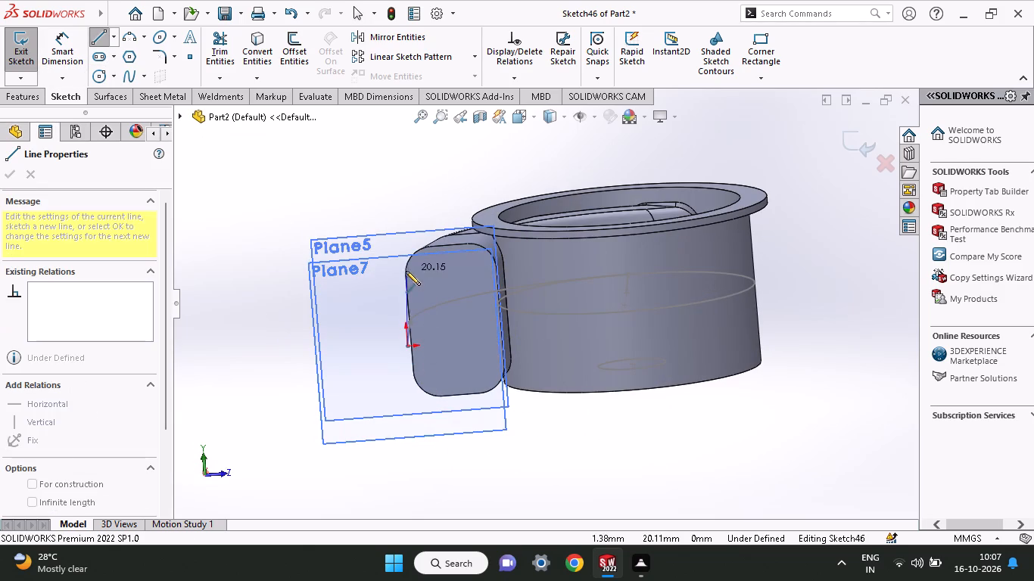
pyautogui.click(403, 283)
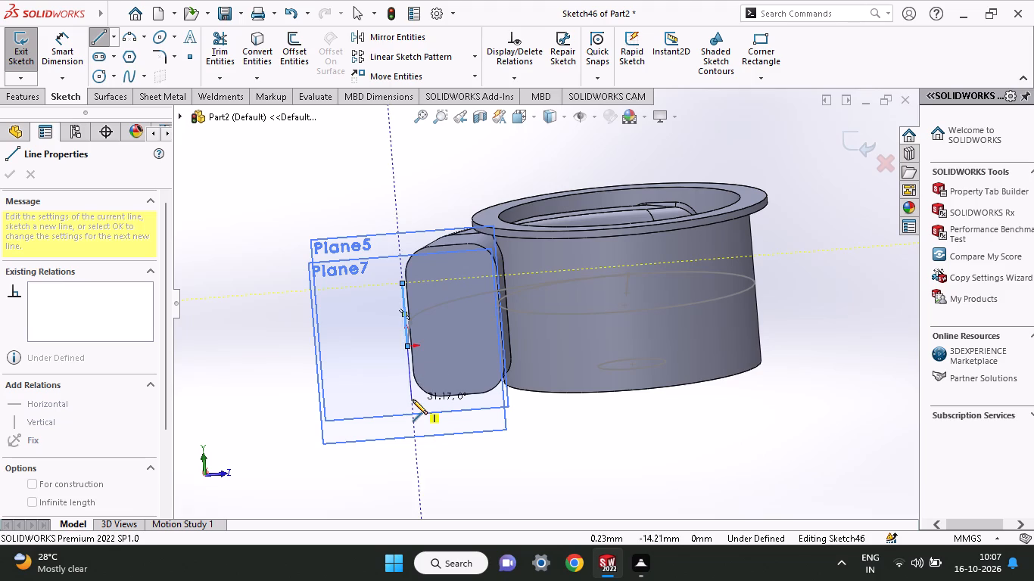
pyautogui.click(413, 399)
pyautogui.rightClick(360, 365)
pyautogui.click(368, 377)
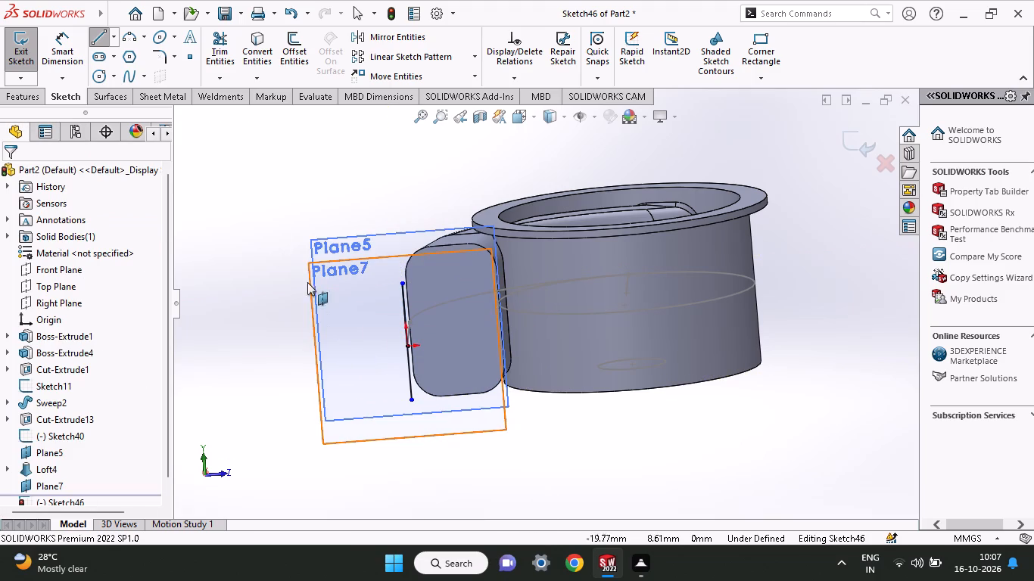
# Dimension the vertical line so that its upper and lower ends are each 24 mm from the origin.
pyautogui.click(64, 51)
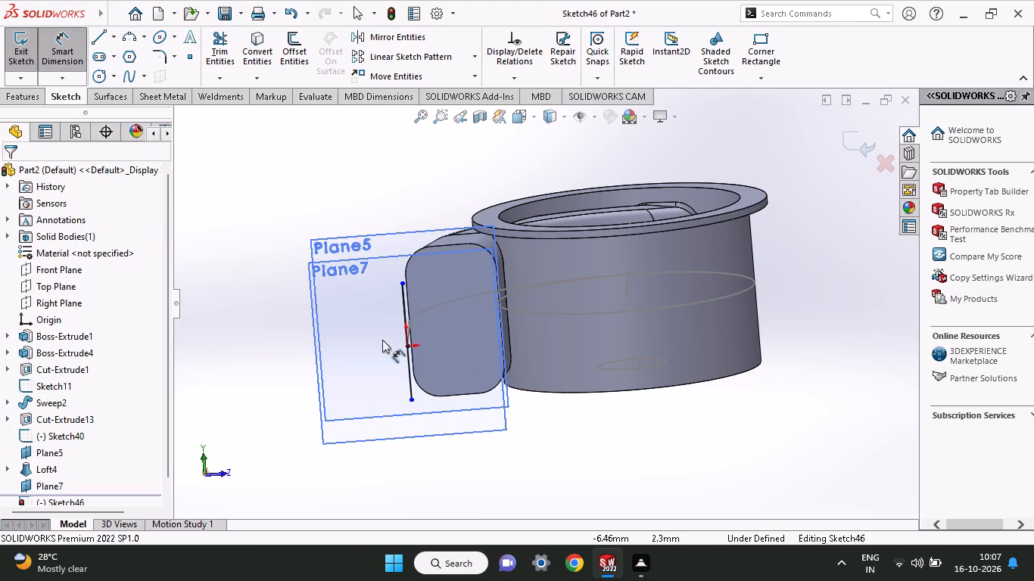
pyautogui.click(403, 348)
pyautogui.click(402, 286)
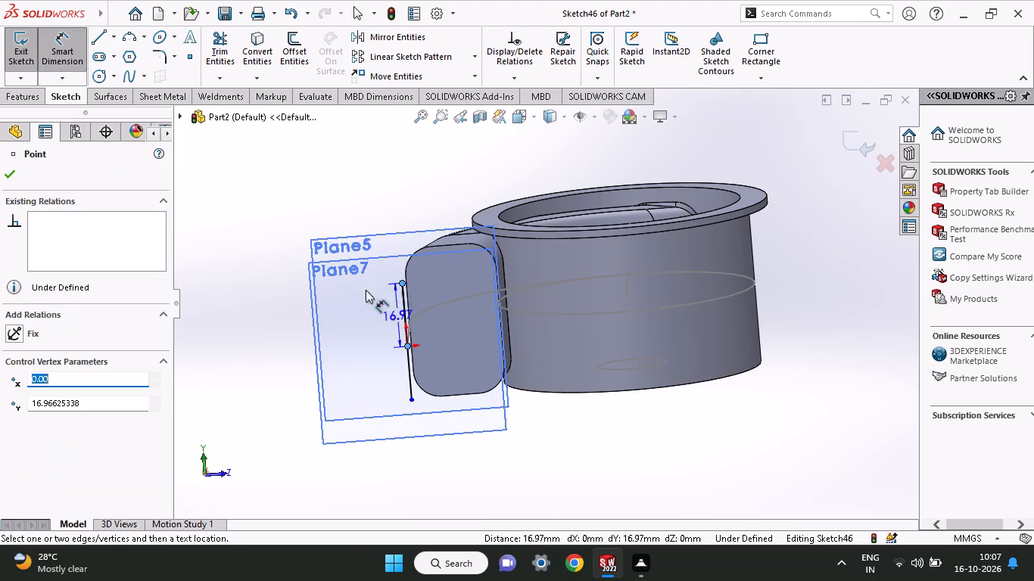
pyautogui.click(358, 320)
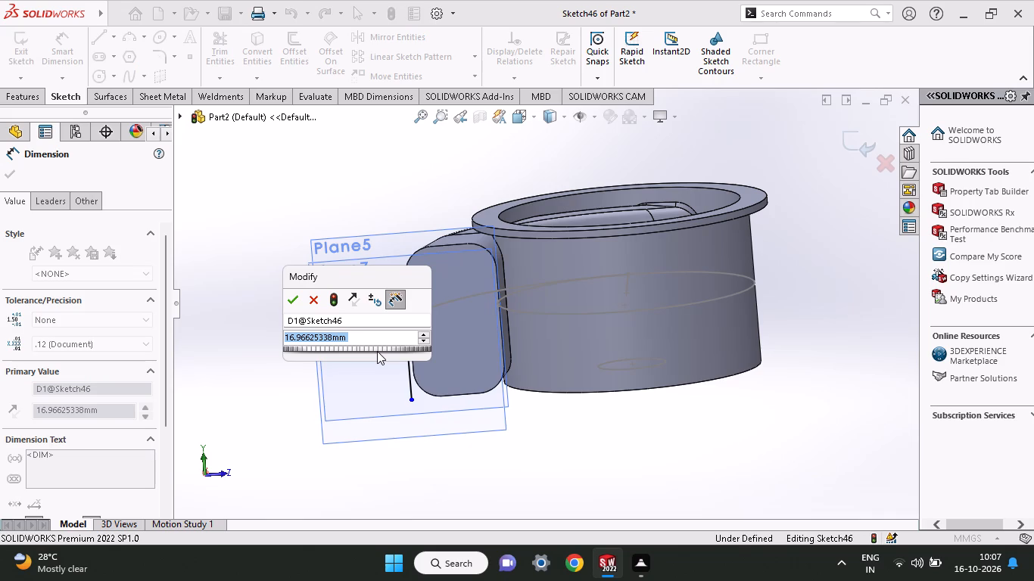
pyautogui.write('24')
pyautogui.press('Return')
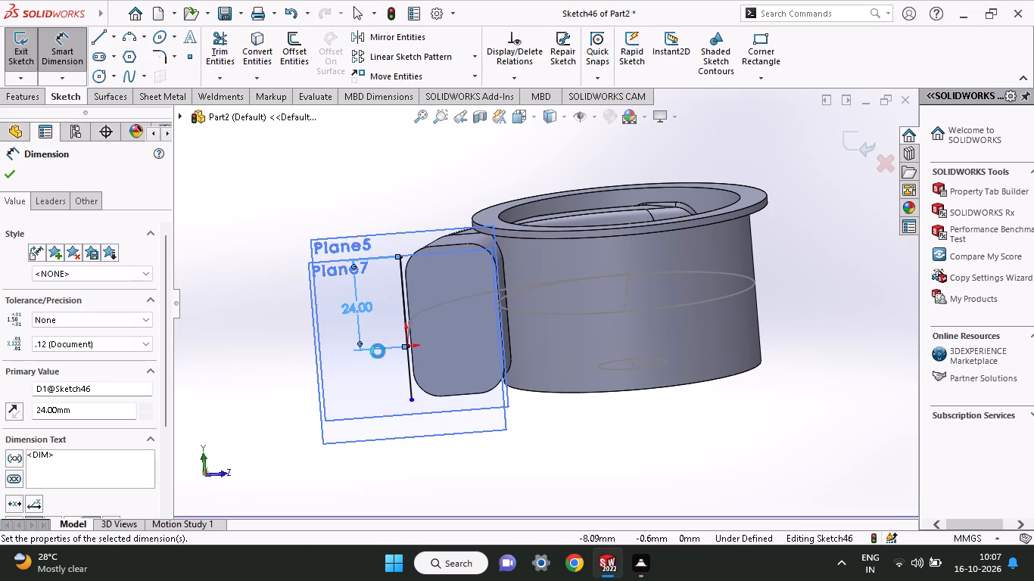
pyautogui.click(413, 397)
pyautogui.click(407, 343)
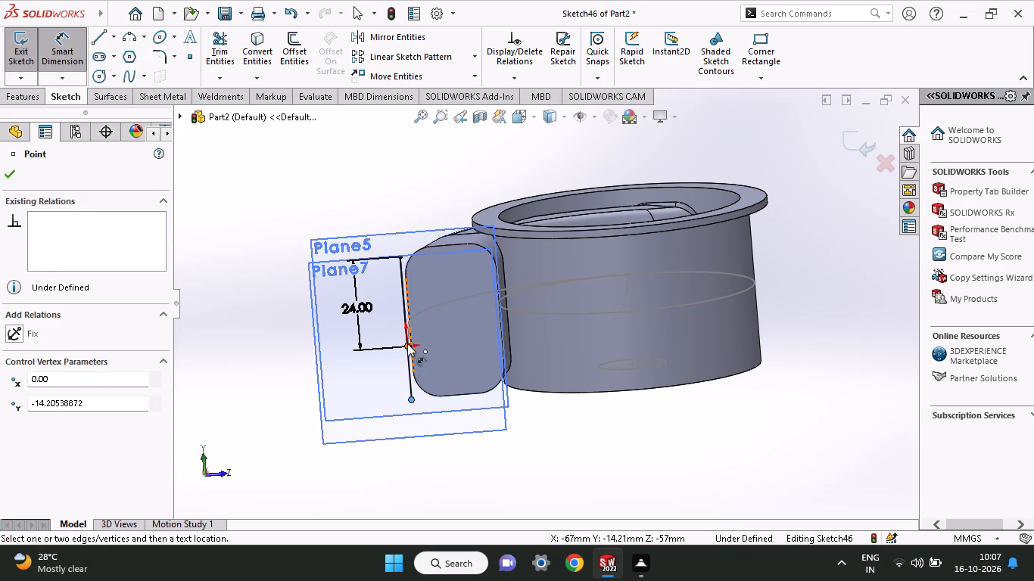
pyautogui.click(373, 372)
pyautogui.write('24')
pyautogui.press('Return')
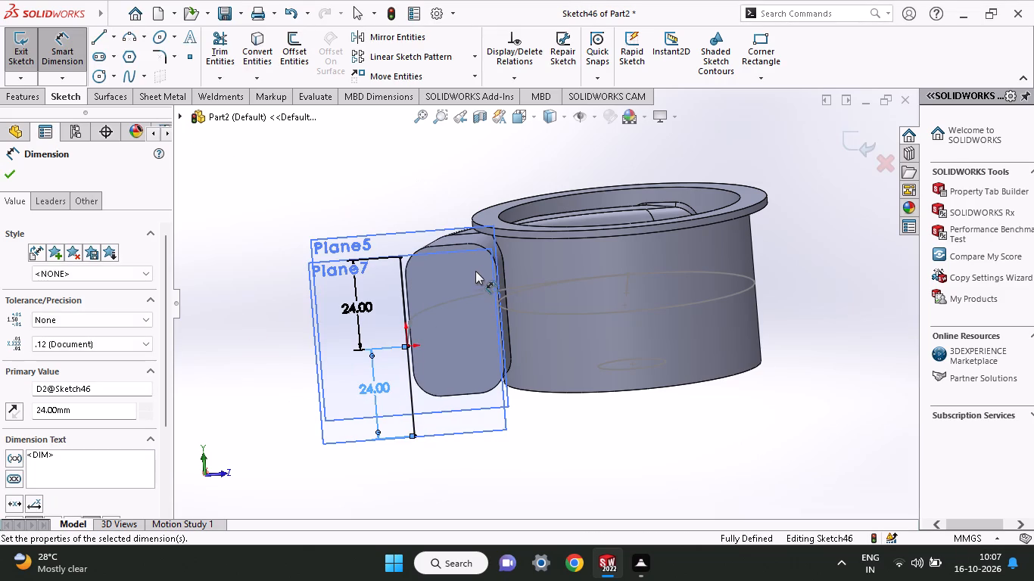
pyautogui.click(11, 175)
# Hide Plane7.
pyautogui.moveTo(167, 343); pyautogui.dragTo(171, 368)
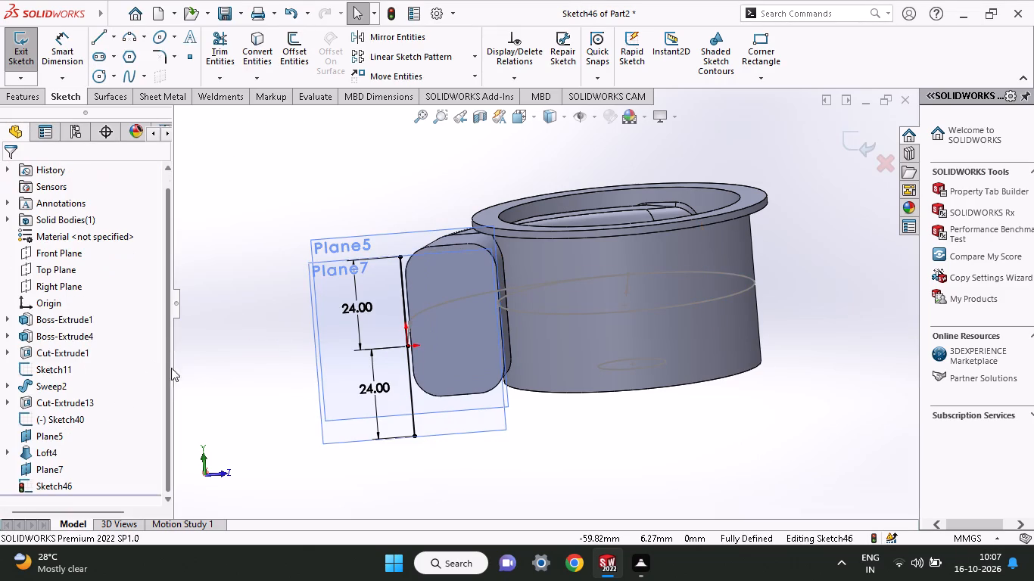
pyautogui.moveTo(171, 368); pyautogui.dragTo(185, 452)
pyautogui.rightClick(24, 467)
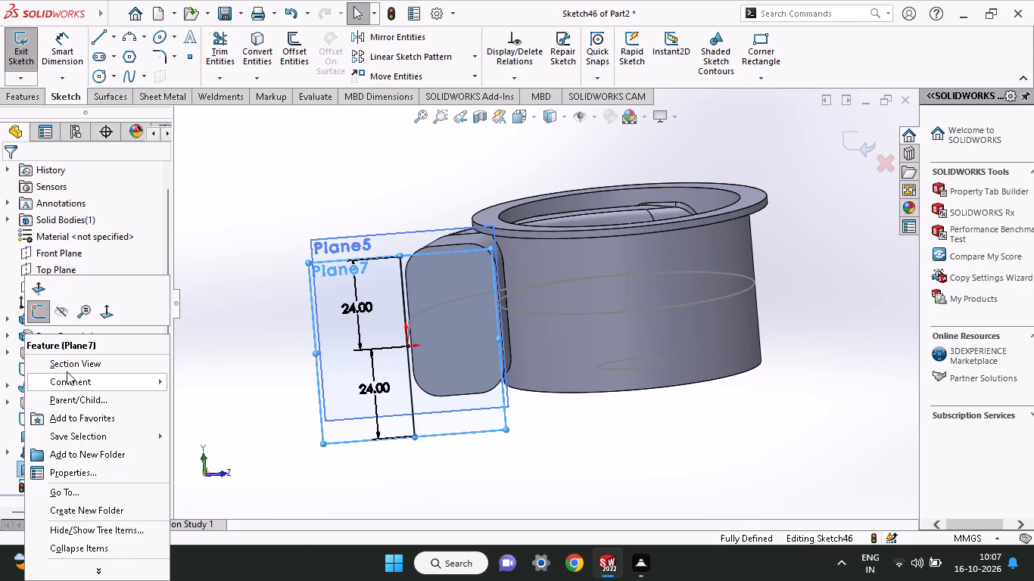
pyautogui.click(62, 311)
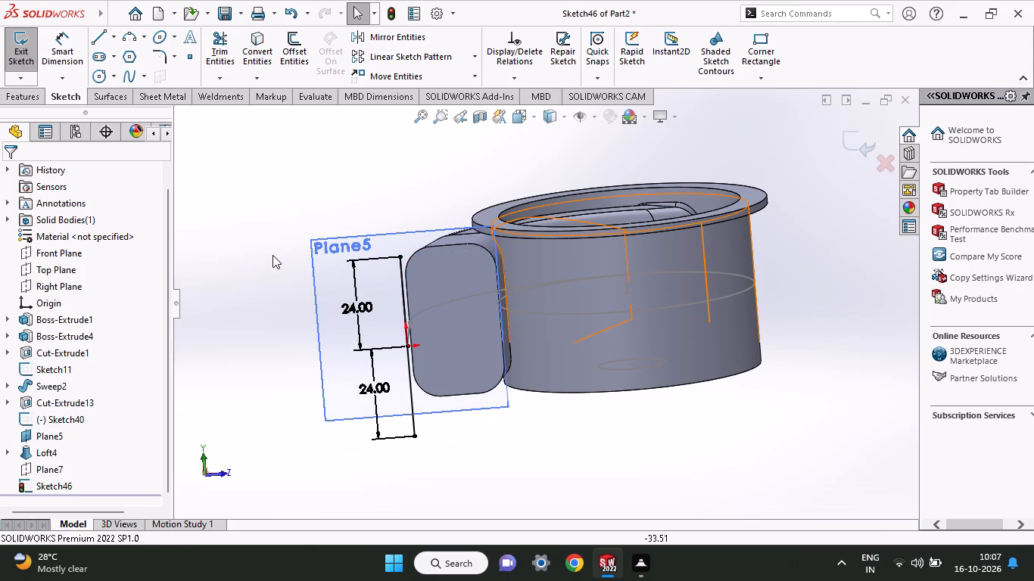
# Draw three lines from the vertical line's ends to close a rectangle extending about 21 mm towards the housing.
pyautogui.middleClick(273, 255)
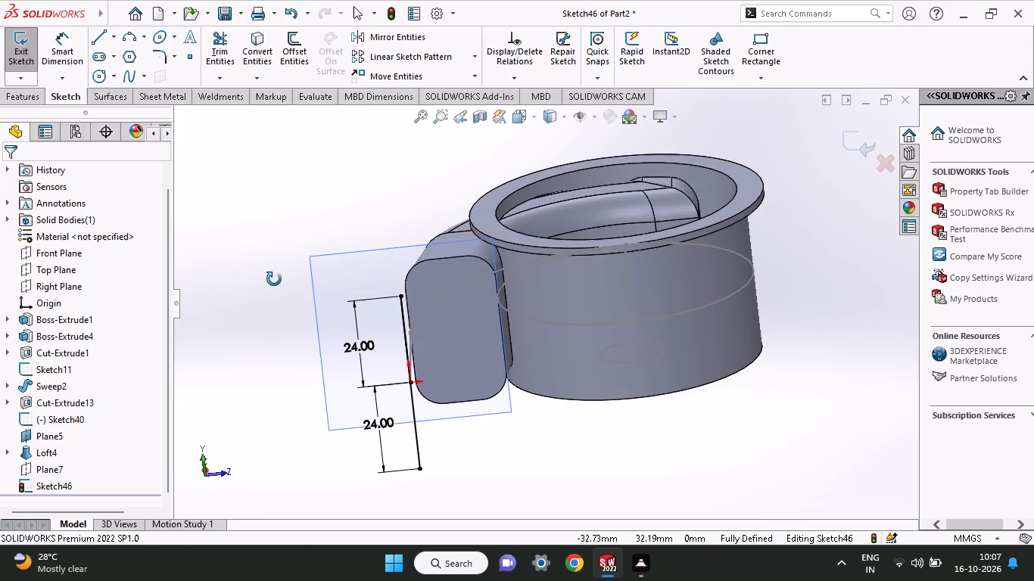
pyautogui.click(104, 38)
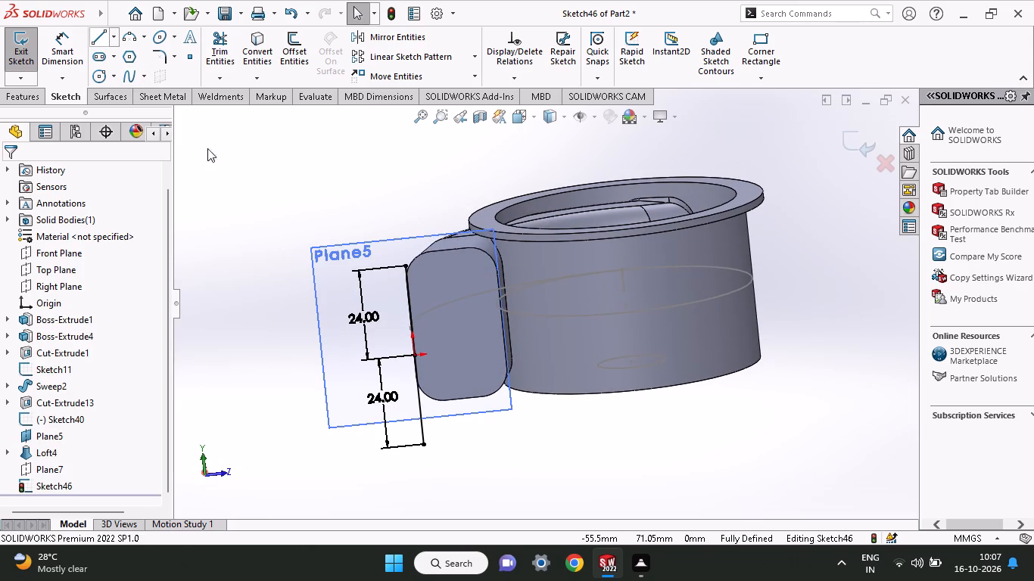
pyautogui.click(409, 265)
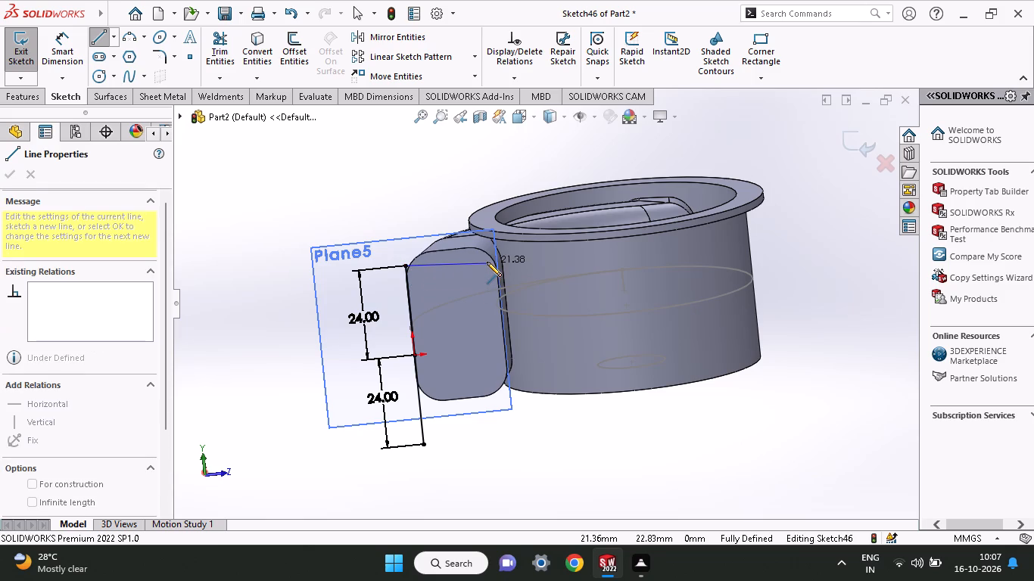
pyautogui.click(487, 261)
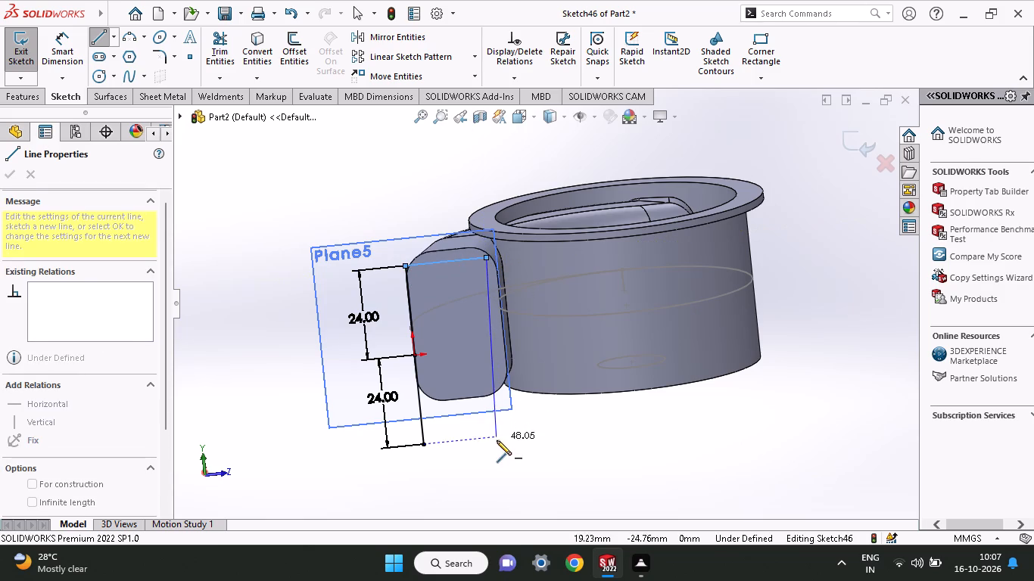
pyautogui.click(505, 436)
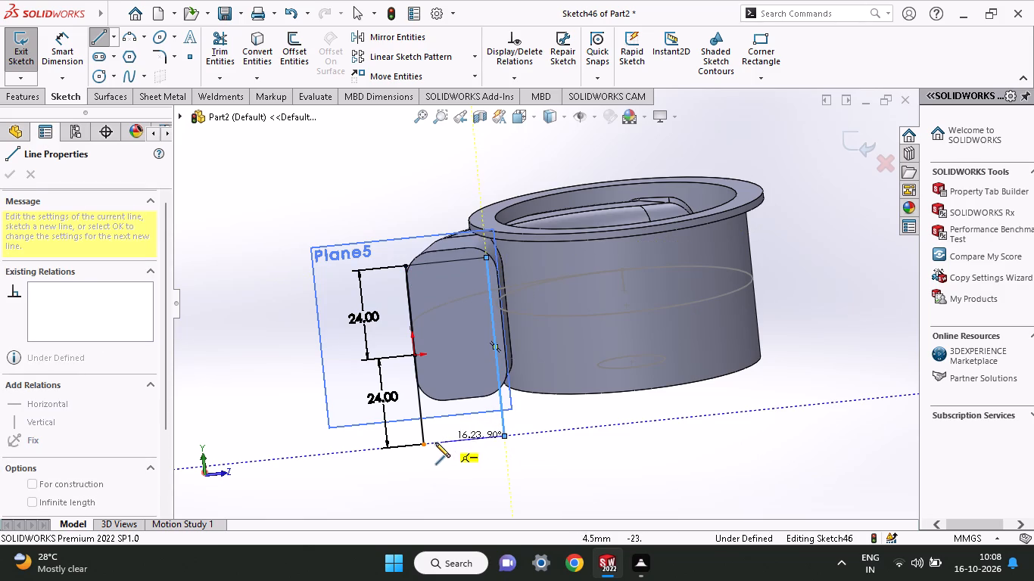
pyautogui.click(422, 443)
pyautogui.rightClick(474, 468)
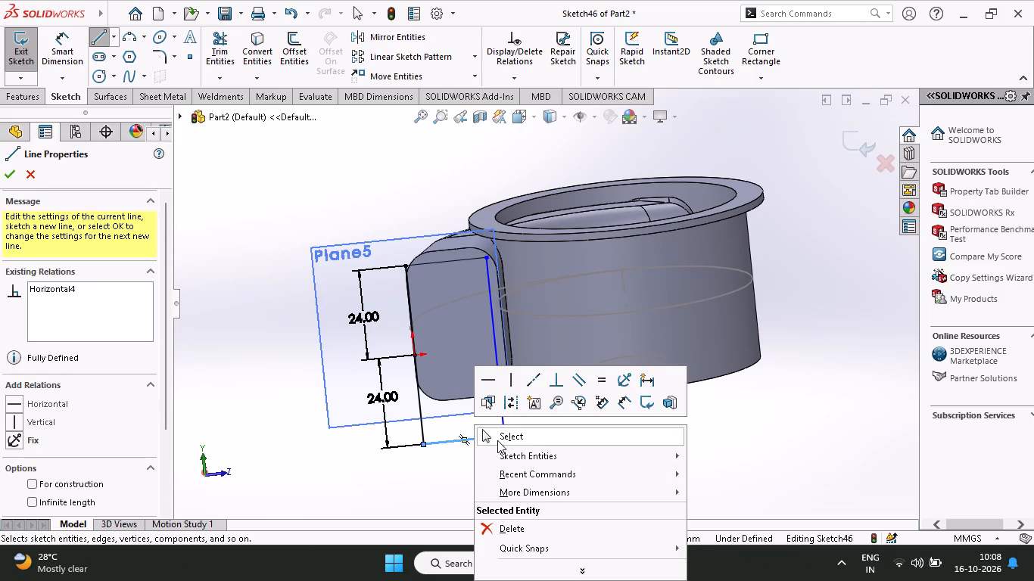
pyautogui.click(497, 439)
# Dimension the rectangle's top edge to 35 mm.
pyautogui.click(67, 41)
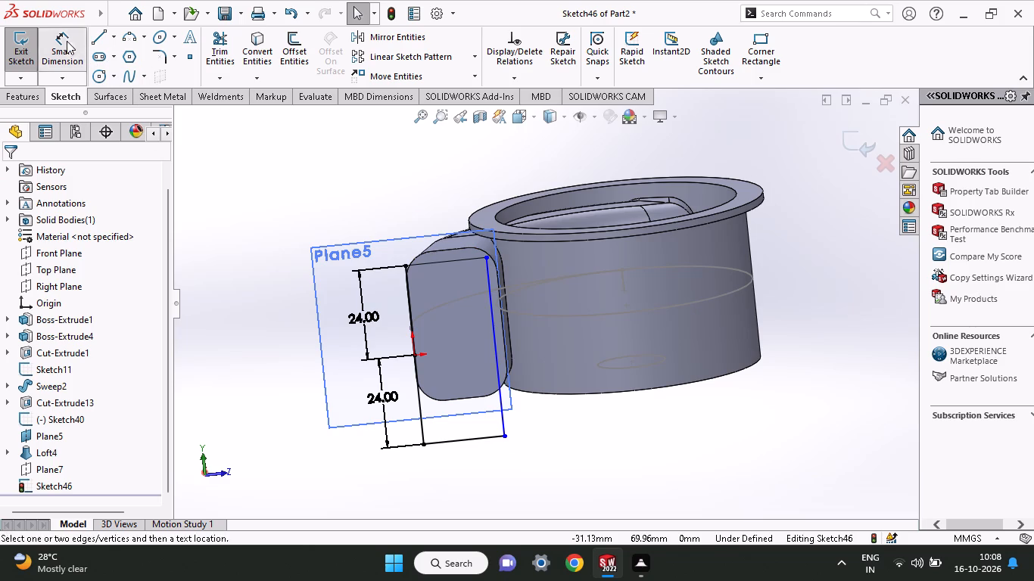
pyautogui.click(418, 266)
pyautogui.moveTo(428, 171); pyautogui.dragTo(441, 185)
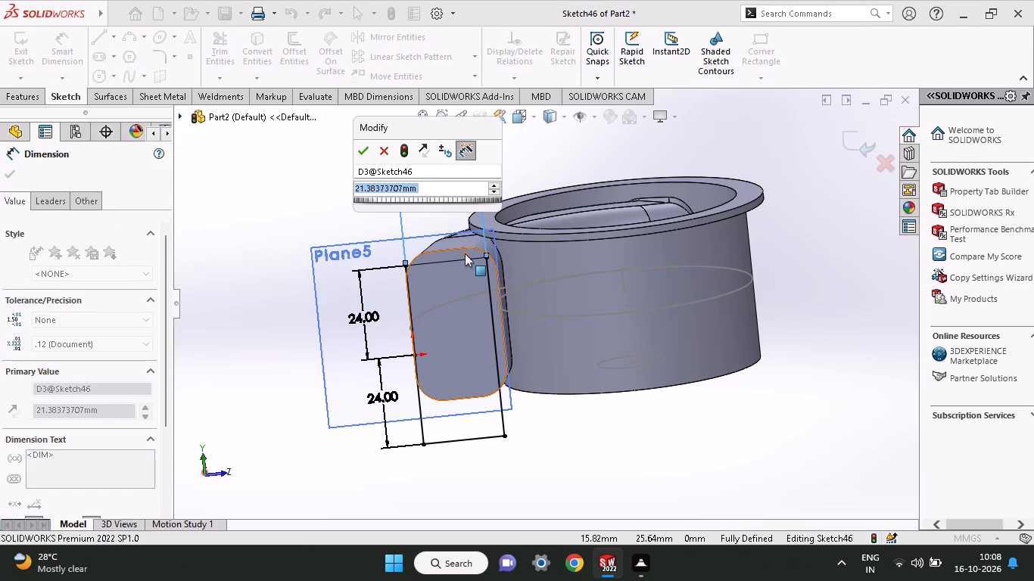
pyautogui.write('35')
pyautogui.press('Return')
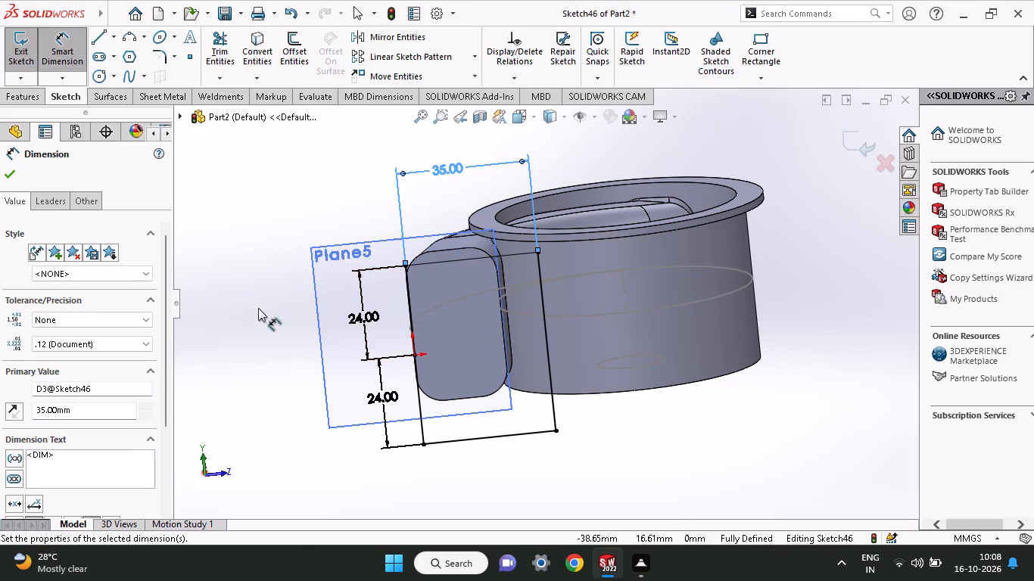
pyautogui.click(5, 178)
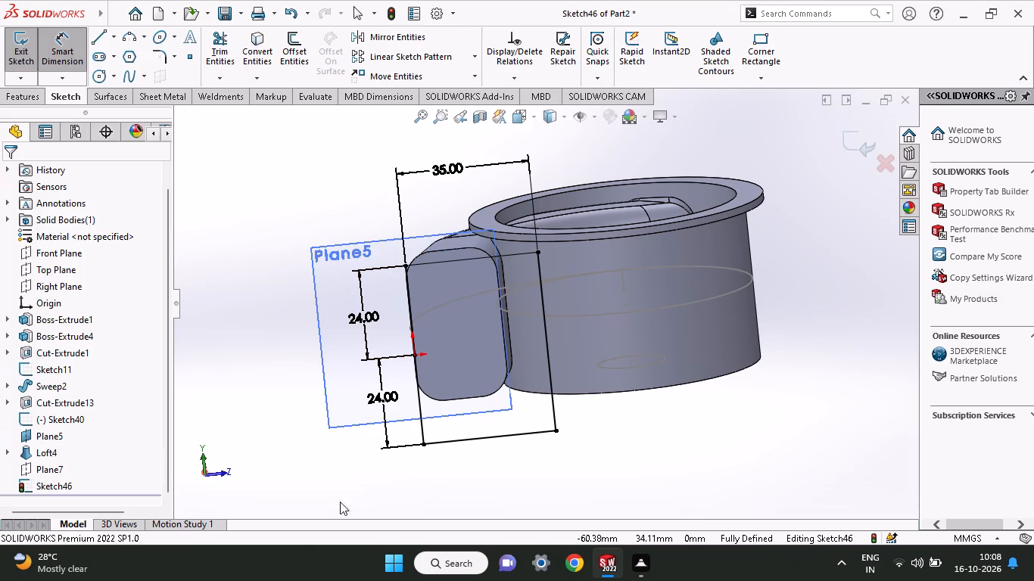
# Round all four corners of the rectangle with 7 mm sketch fillets.
pyautogui.click(154, 52)
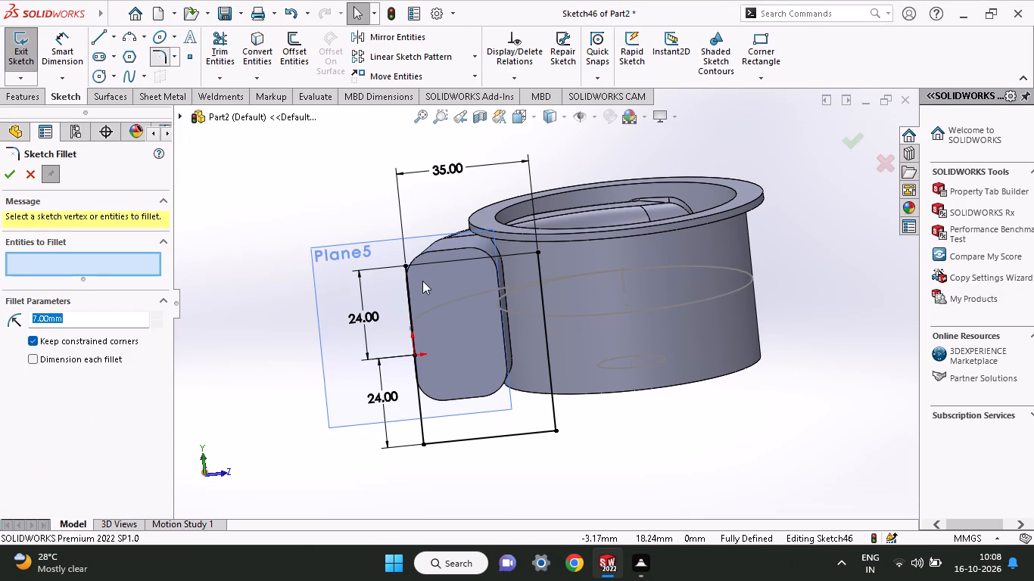
pyautogui.click(424, 265)
pyautogui.click(403, 286)
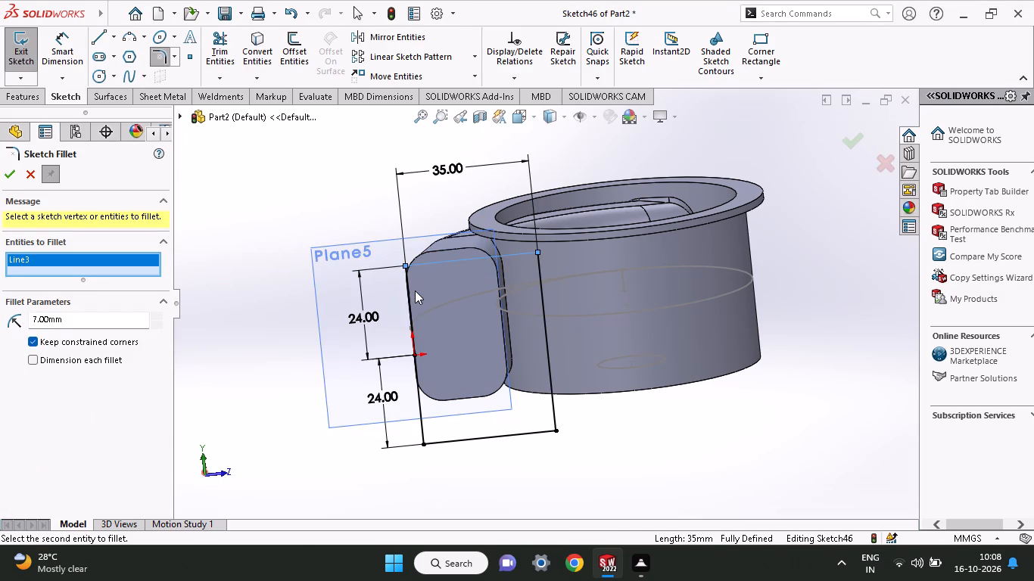
pyautogui.click(406, 289)
pyautogui.click(422, 441)
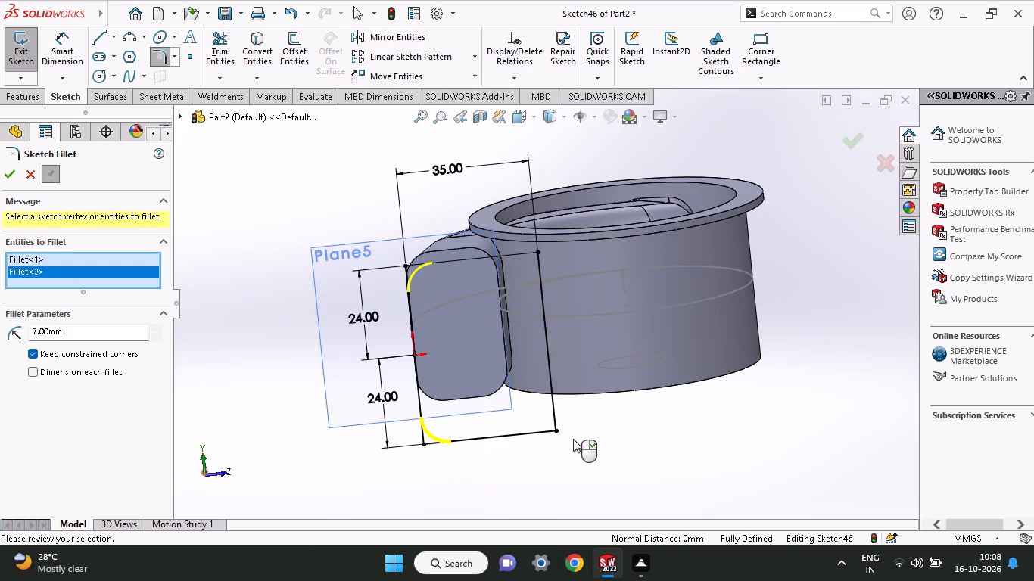
pyautogui.click(559, 431)
pyautogui.click(538, 254)
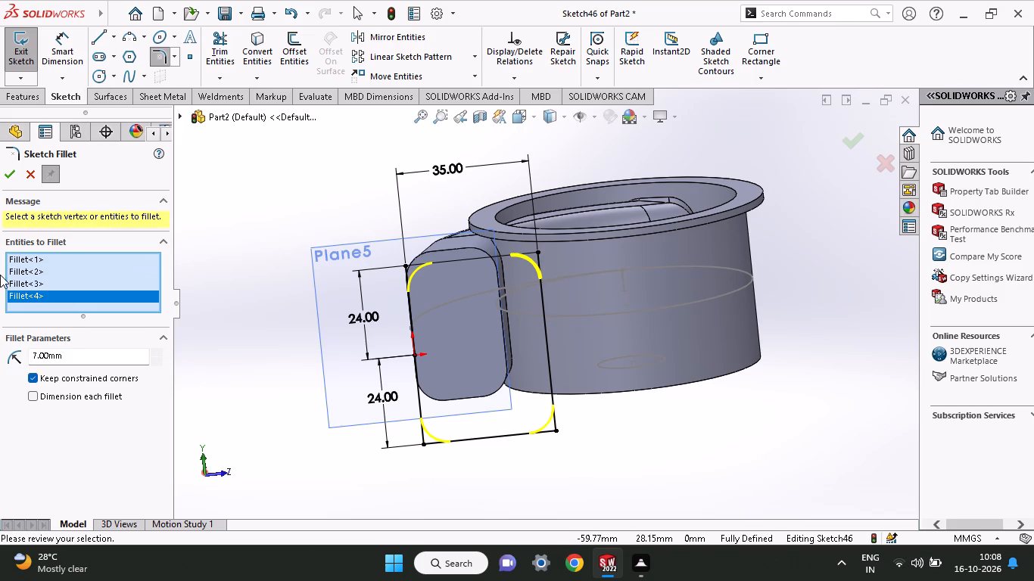
pyautogui.click(5, 179)
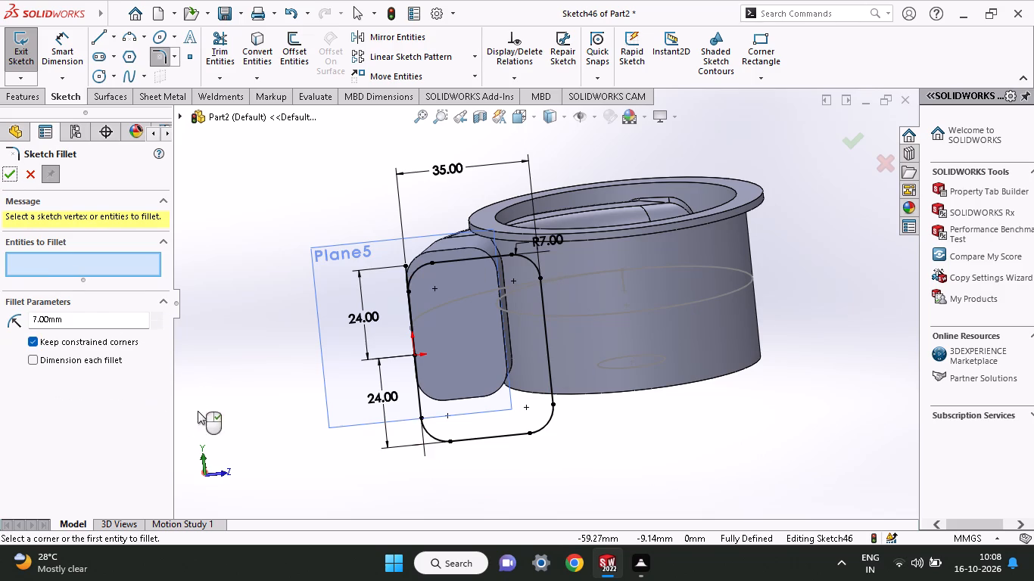
pyautogui.click(7, 179)
# Hide Plane5.
pyautogui.moveTo(333, 447); pyautogui.dragTo(360, 359, button='middle')
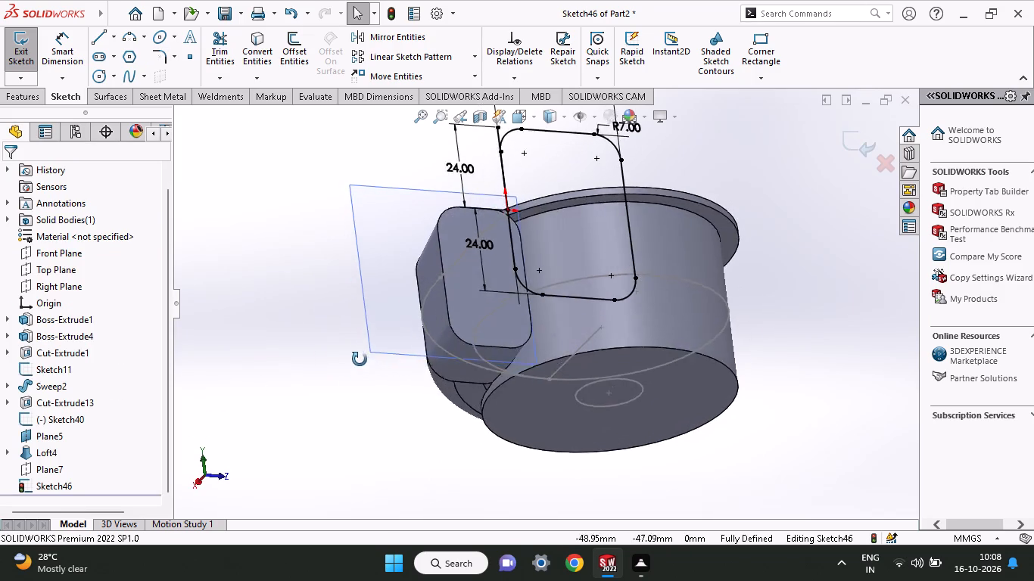
pyautogui.moveTo(360, 359); pyautogui.dragTo(378, 358, button='middle')
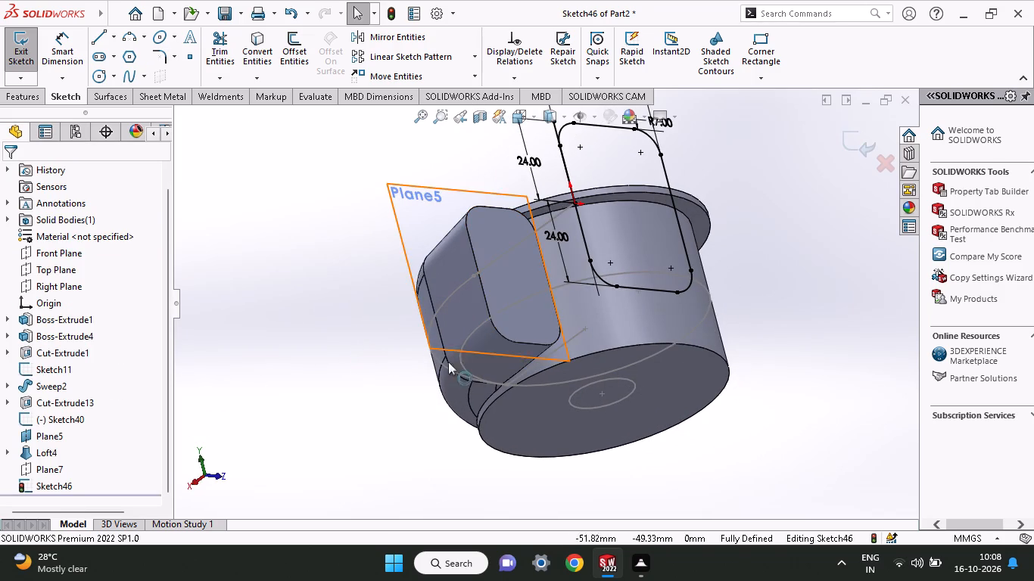
pyautogui.rightClick(64, 467)
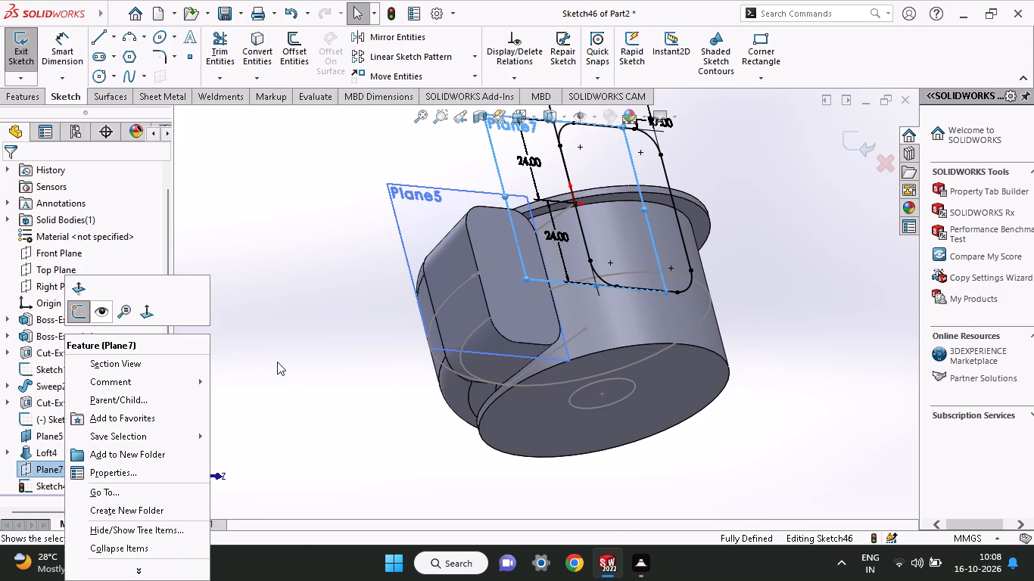
pyautogui.click(277, 362)
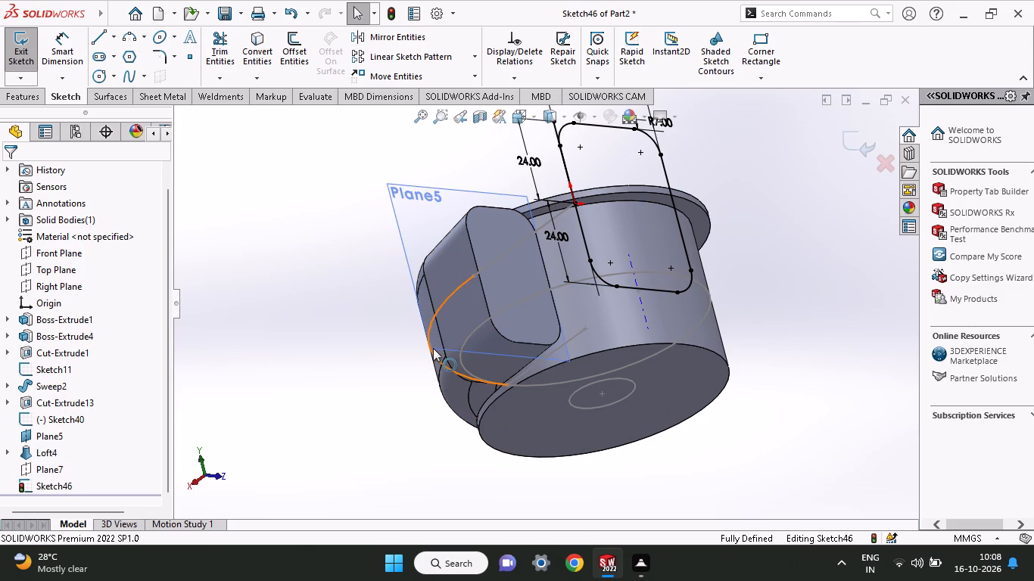
pyautogui.click(439, 347)
pyautogui.rightClick(439, 347)
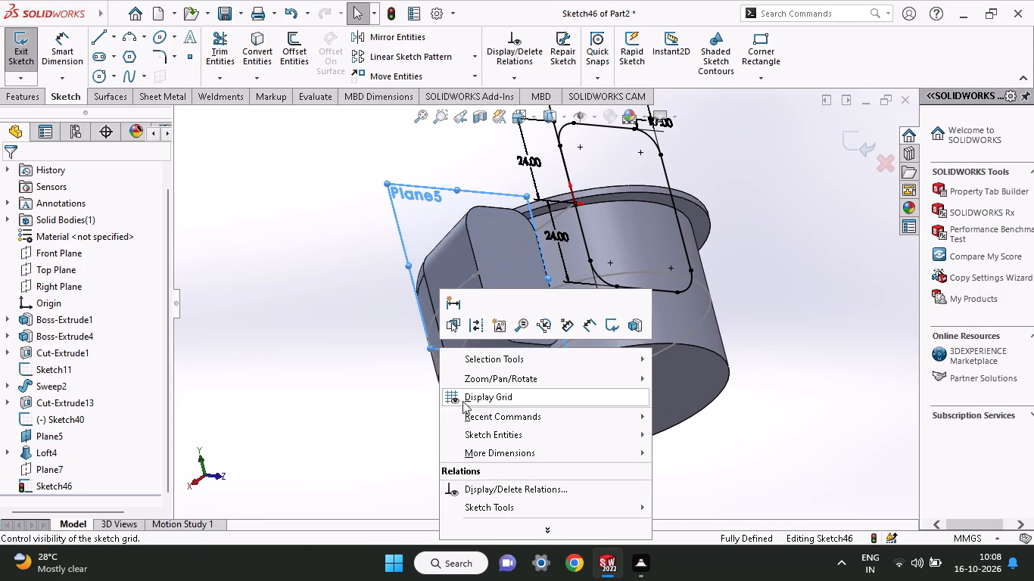
pyautogui.click(274, 399)
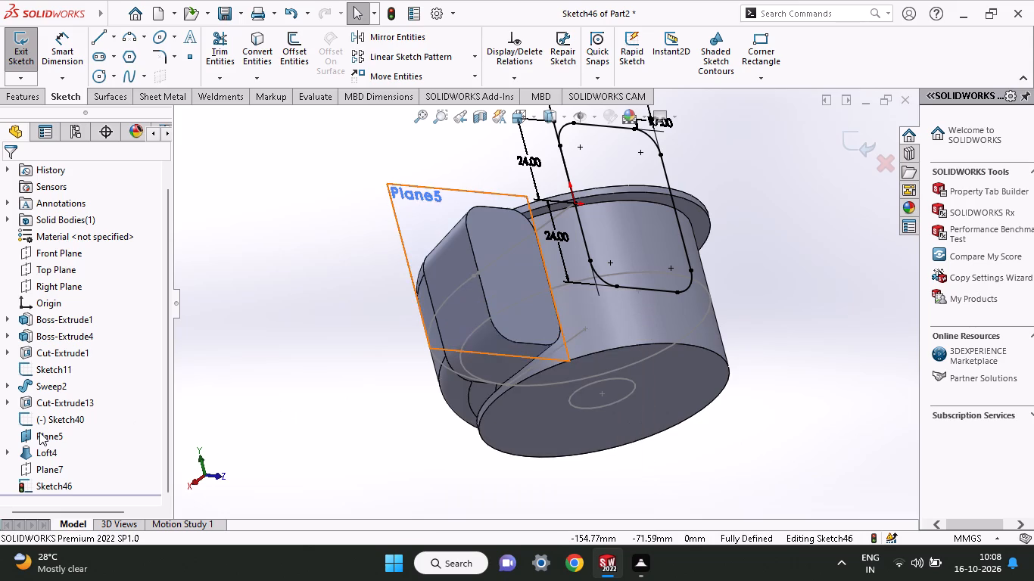
pyautogui.click(39, 432)
pyautogui.click(76, 402)
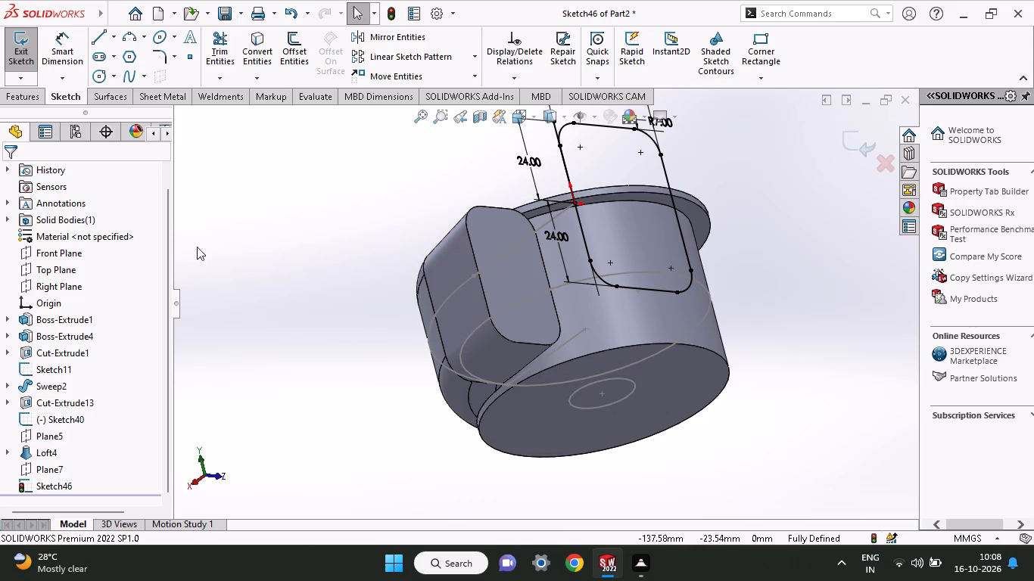
# Trim the leftover line extending beyond the rounded rectangle's upper corner on the origin side.
pyautogui.moveTo(627, 177); pyautogui.dragTo(627, 277, button='middle')
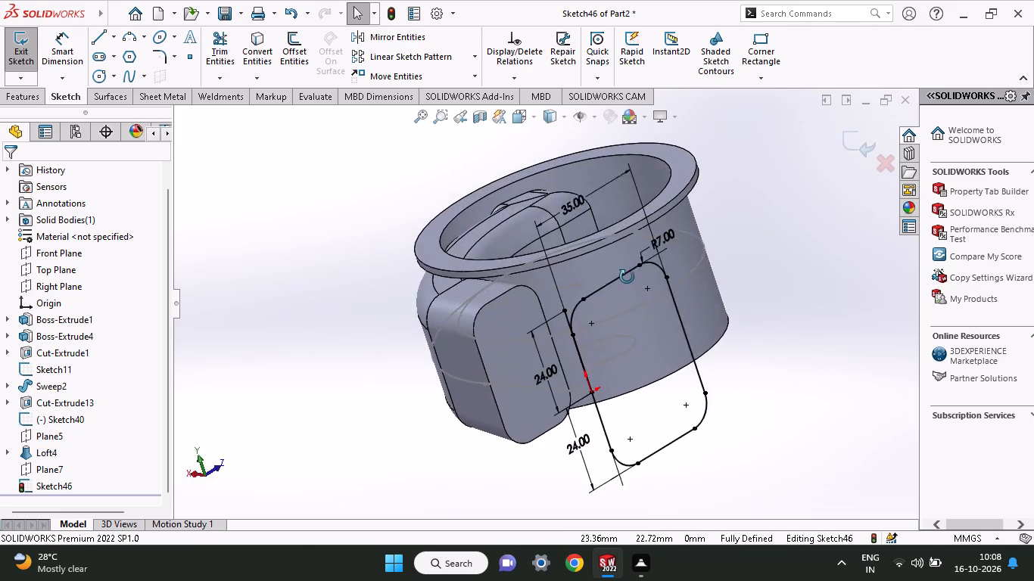
pyautogui.moveTo(627, 277); pyautogui.dragTo(614, 278, button='middle')
pyautogui.click(216, 54)
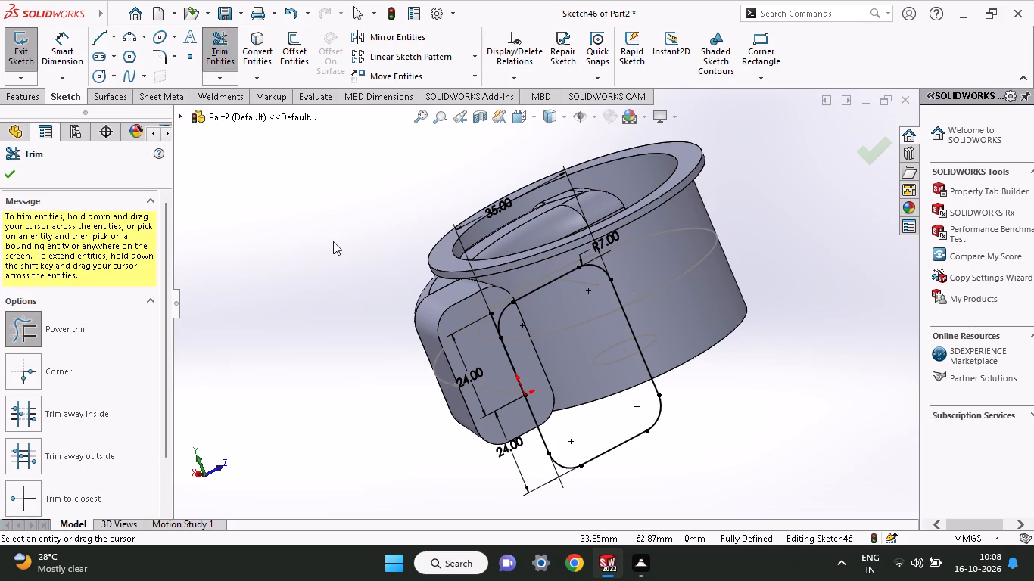
pyautogui.moveTo(487, 333); pyautogui.dragTo(503, 301)
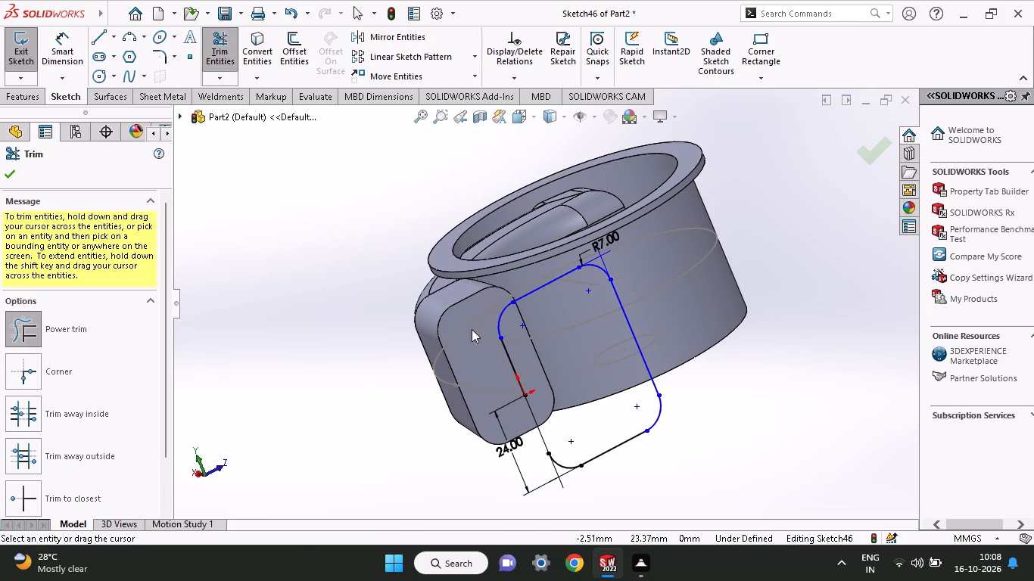
pyautogui.click(8, 174)
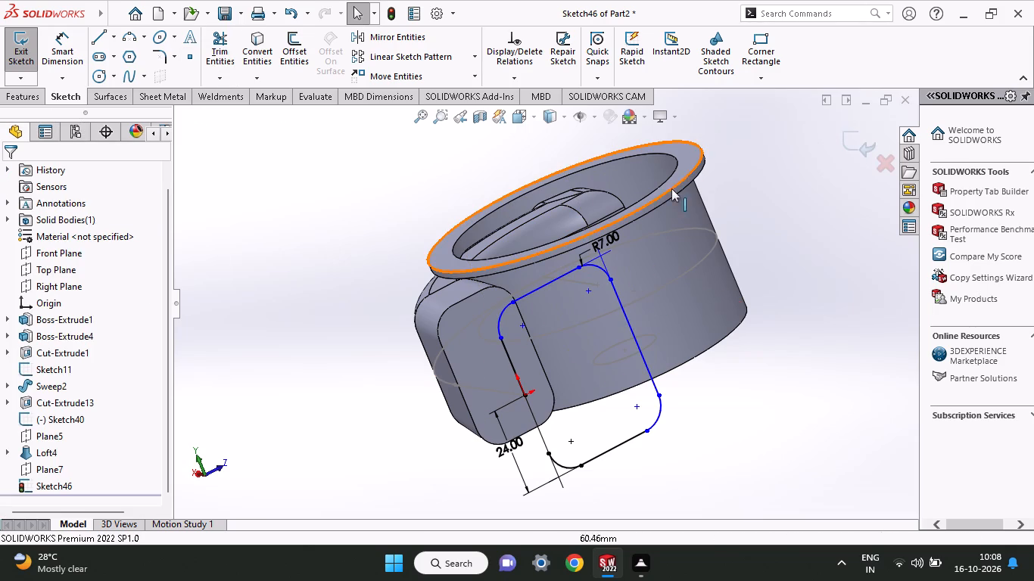
# Finish and exit the rounded-rectangle sketch on the offset plane.
pyautogui.click(869, 145)
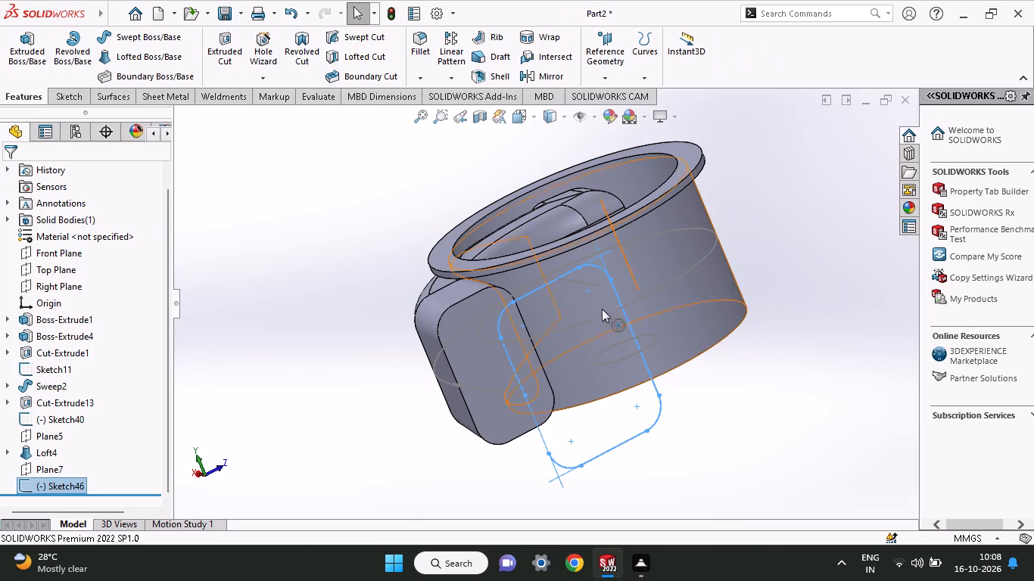
pyautogui.click(242, 353)
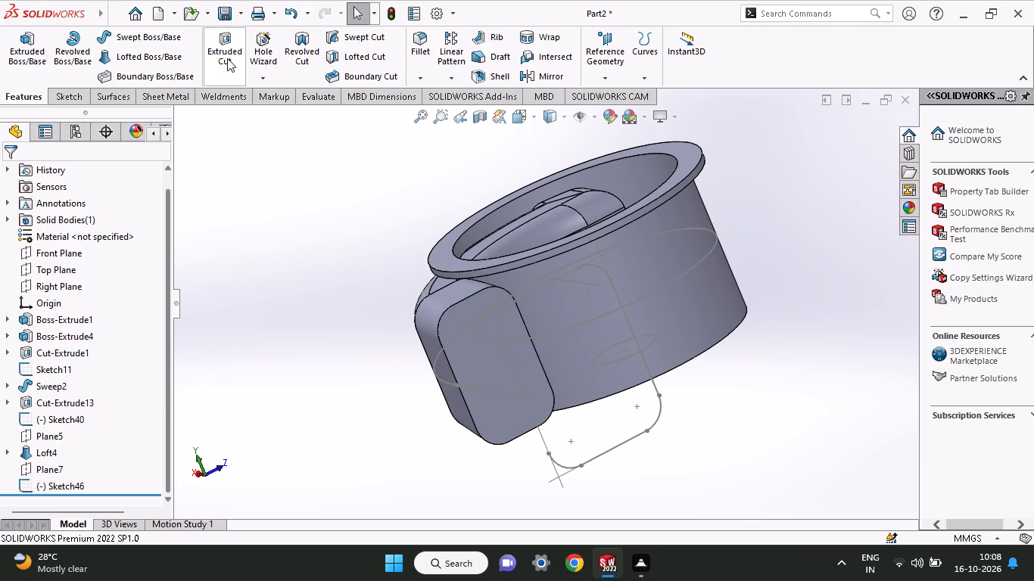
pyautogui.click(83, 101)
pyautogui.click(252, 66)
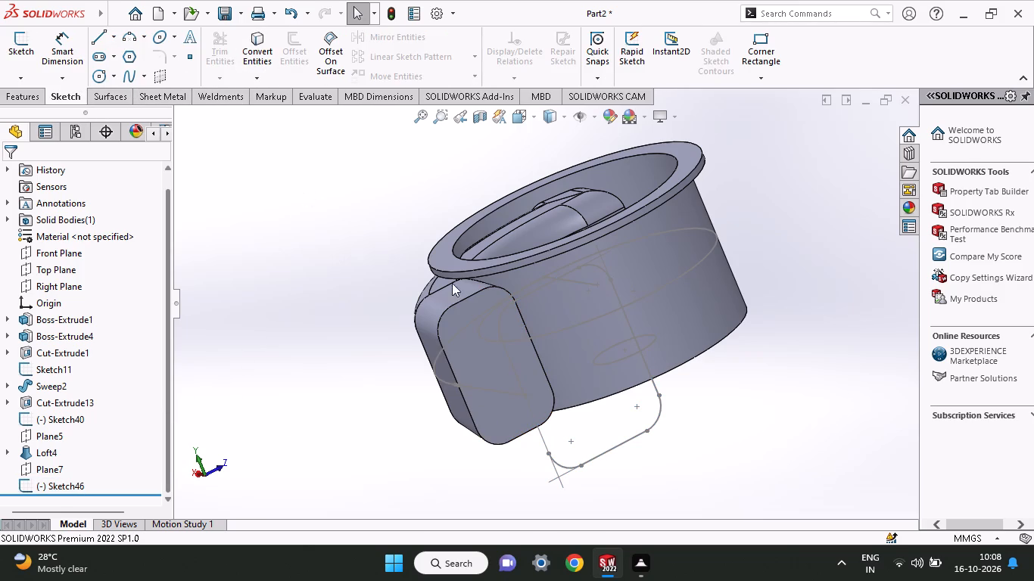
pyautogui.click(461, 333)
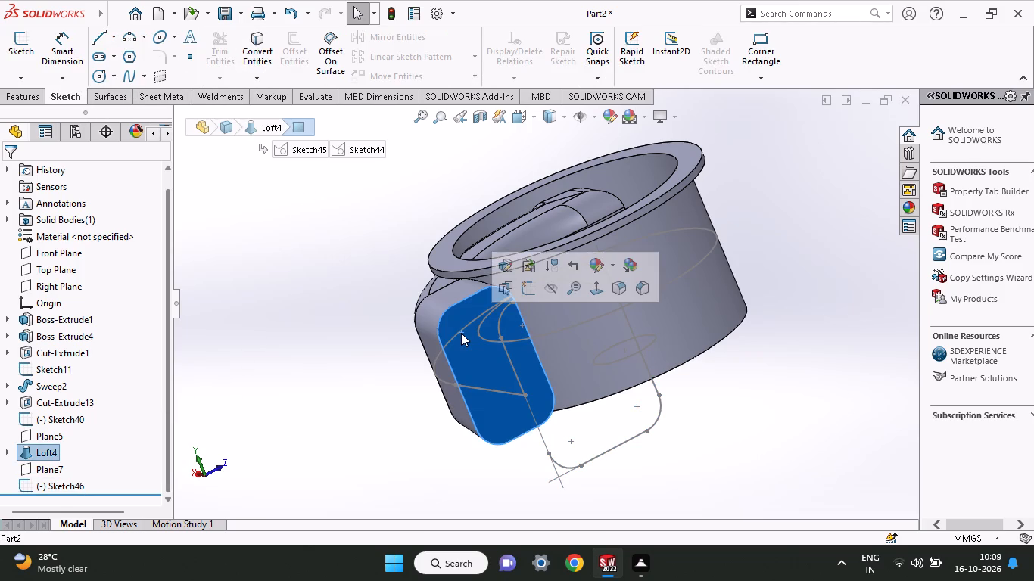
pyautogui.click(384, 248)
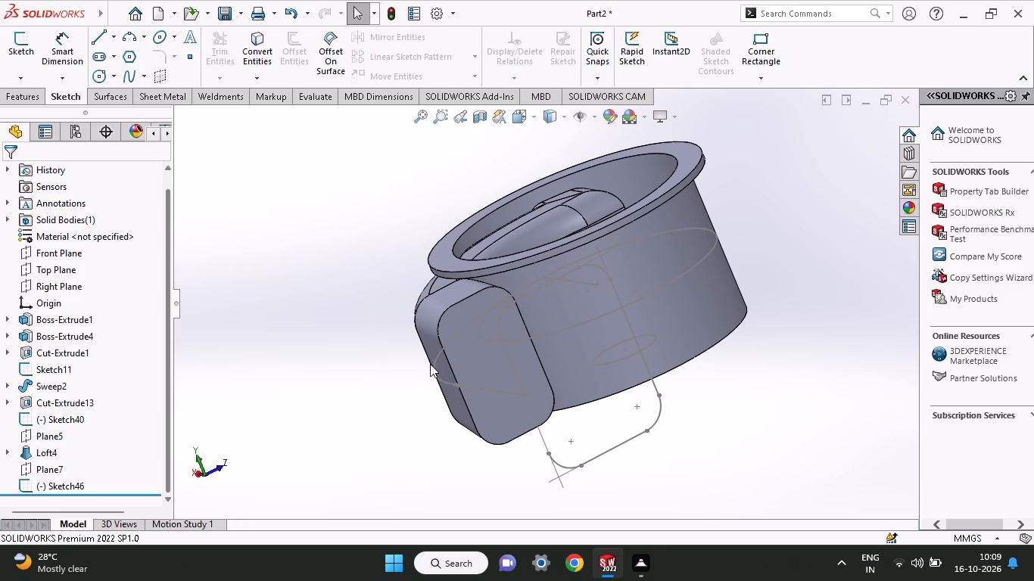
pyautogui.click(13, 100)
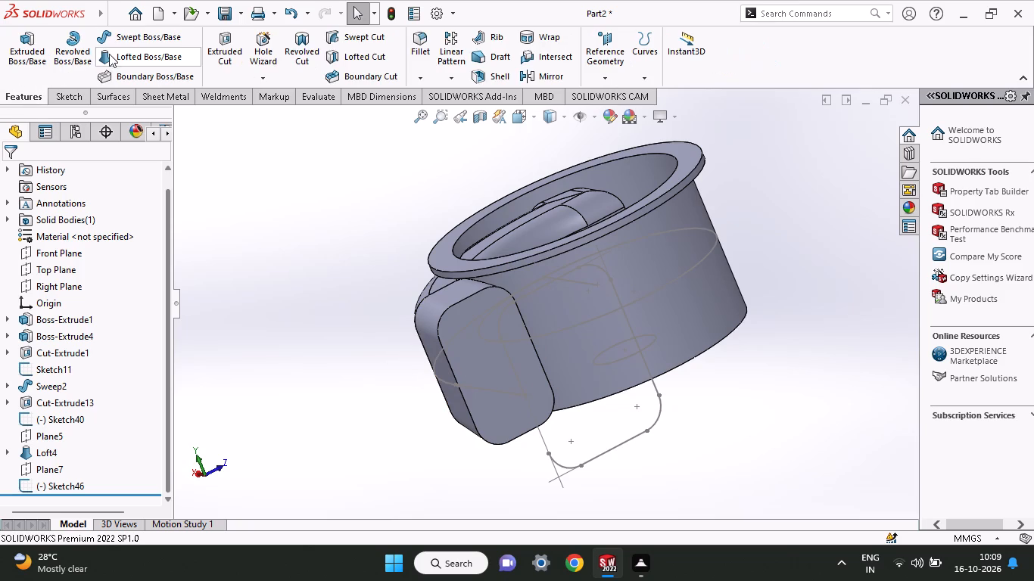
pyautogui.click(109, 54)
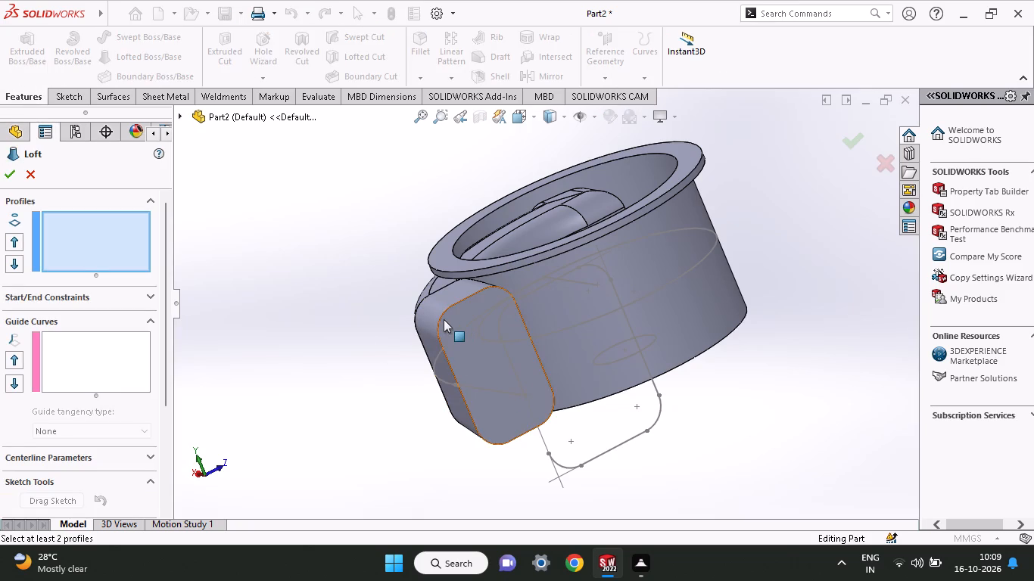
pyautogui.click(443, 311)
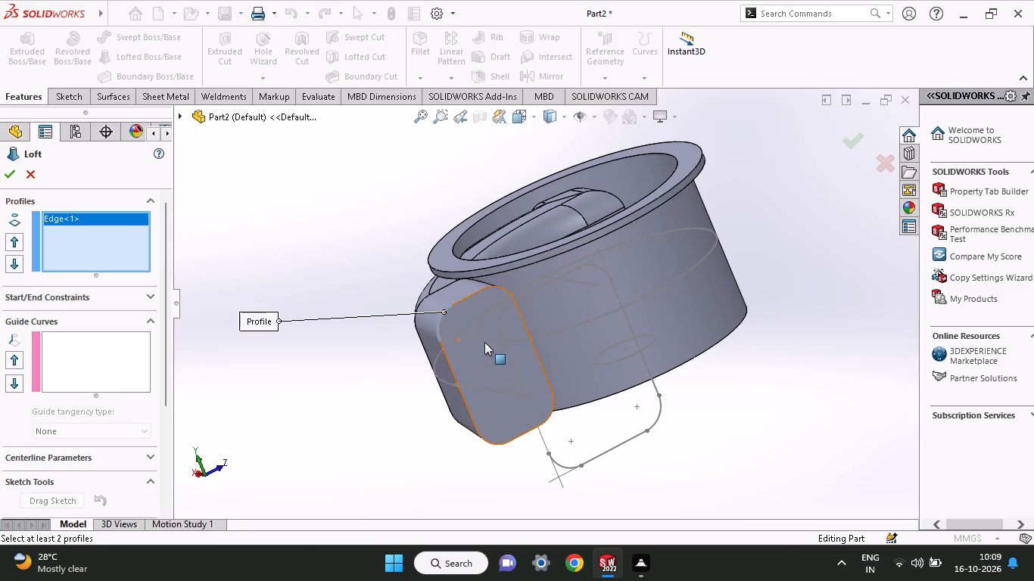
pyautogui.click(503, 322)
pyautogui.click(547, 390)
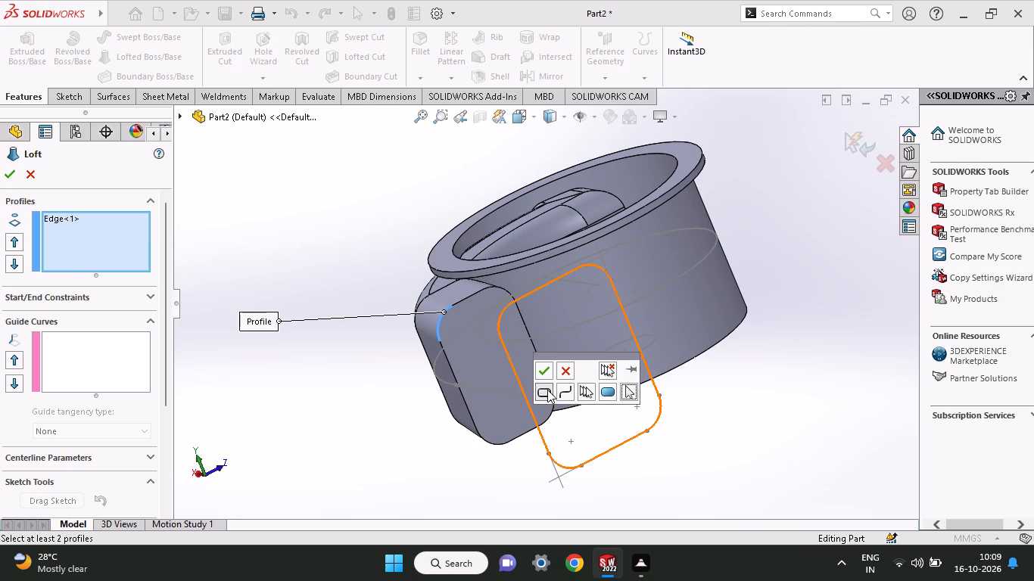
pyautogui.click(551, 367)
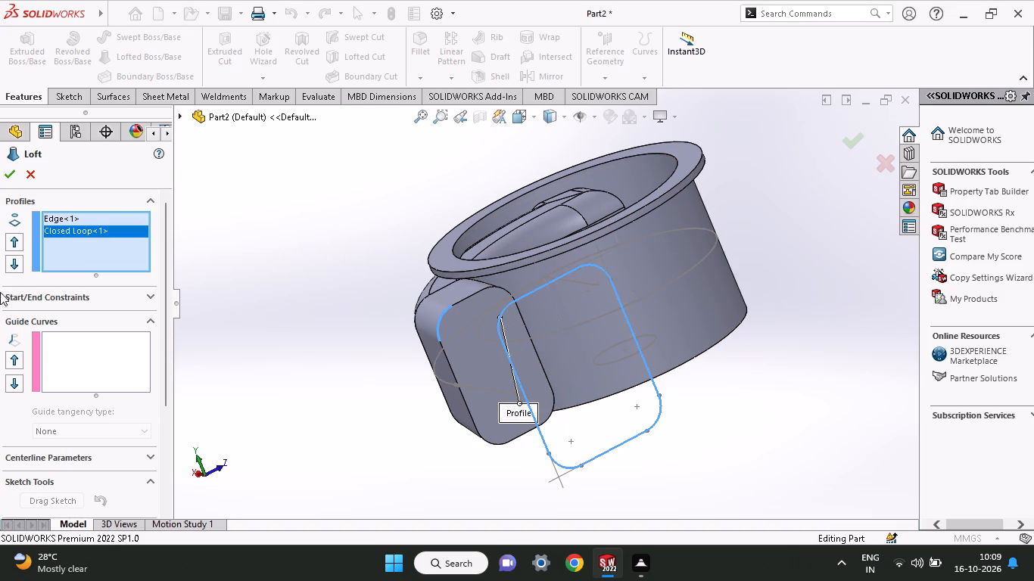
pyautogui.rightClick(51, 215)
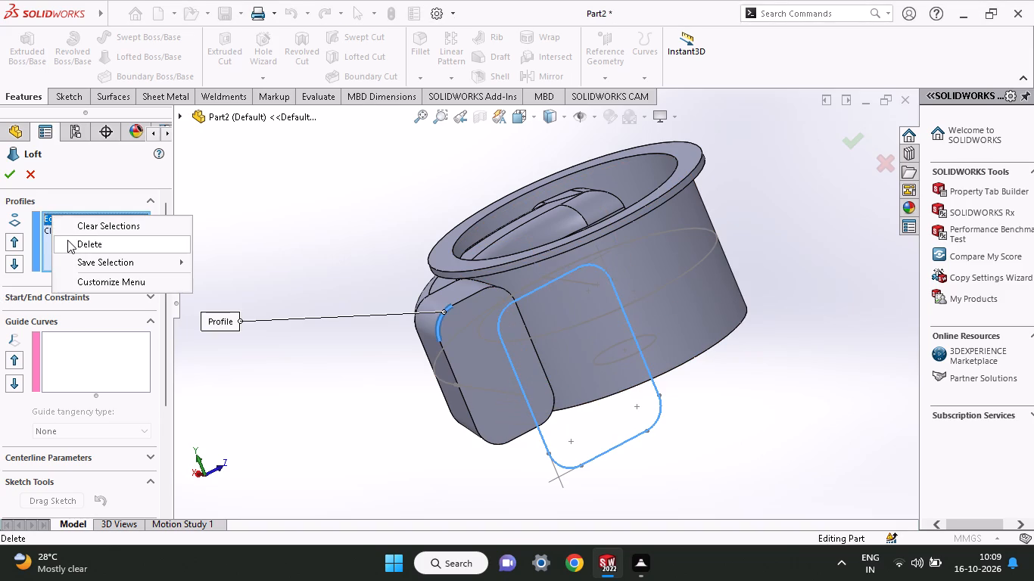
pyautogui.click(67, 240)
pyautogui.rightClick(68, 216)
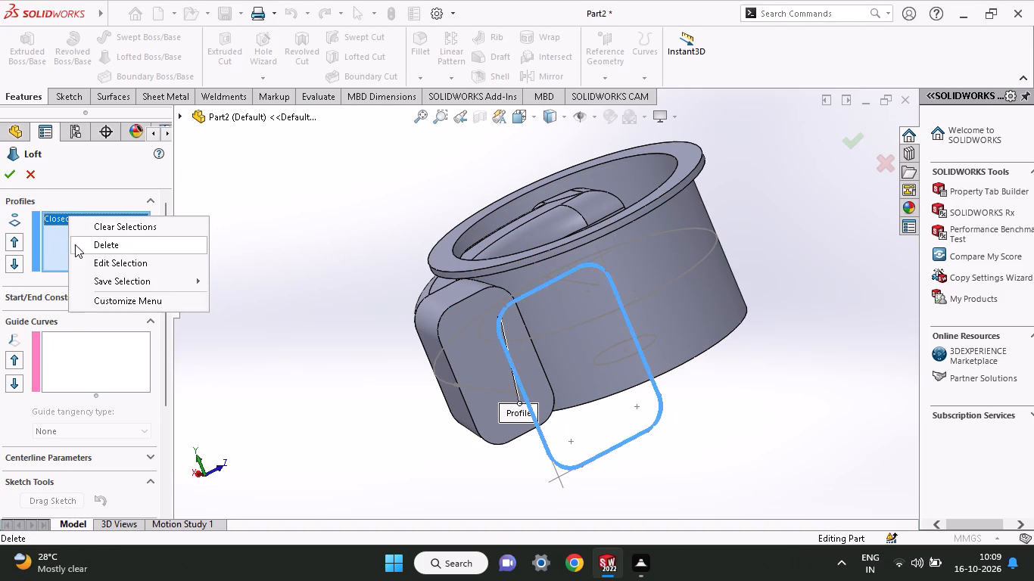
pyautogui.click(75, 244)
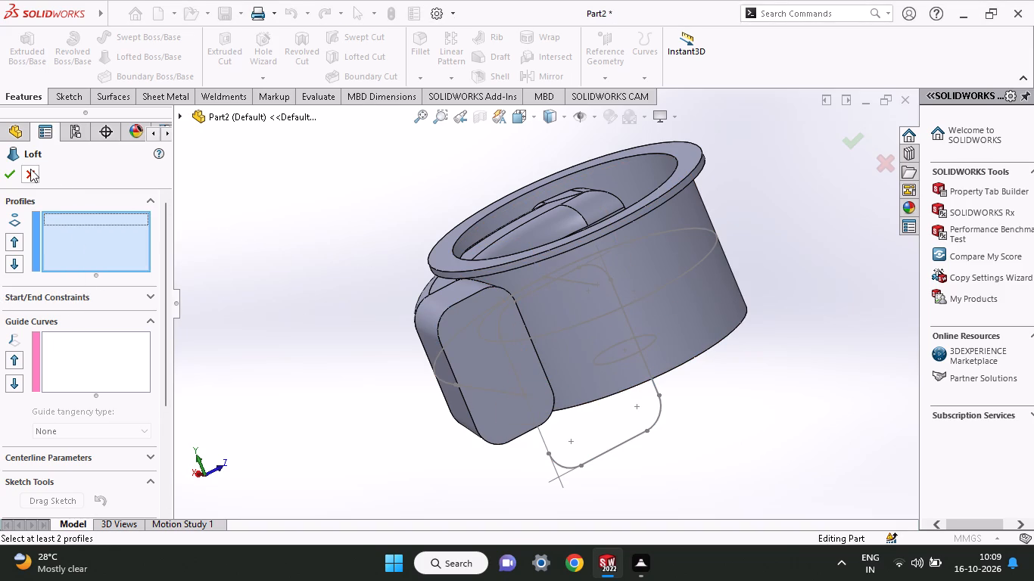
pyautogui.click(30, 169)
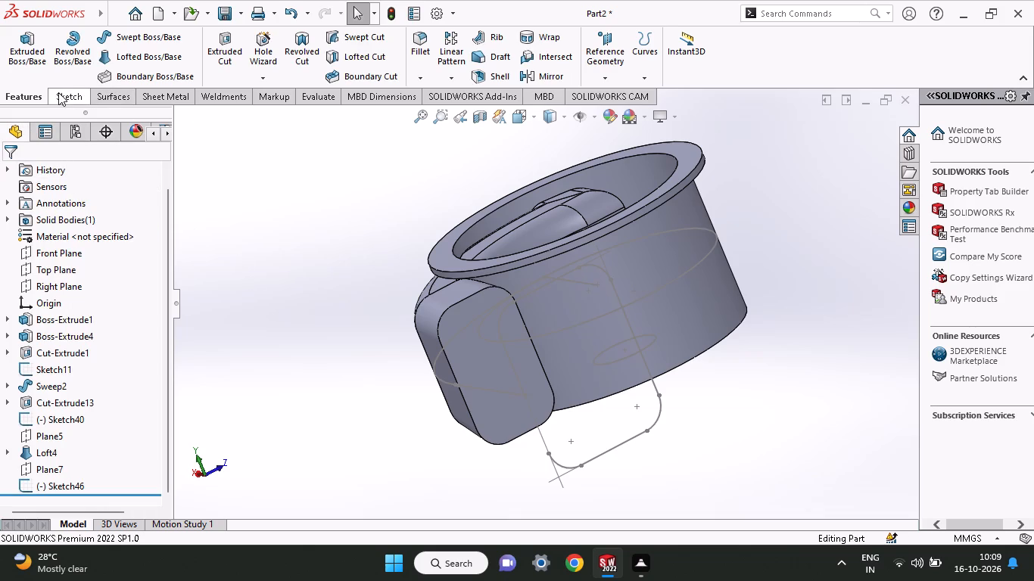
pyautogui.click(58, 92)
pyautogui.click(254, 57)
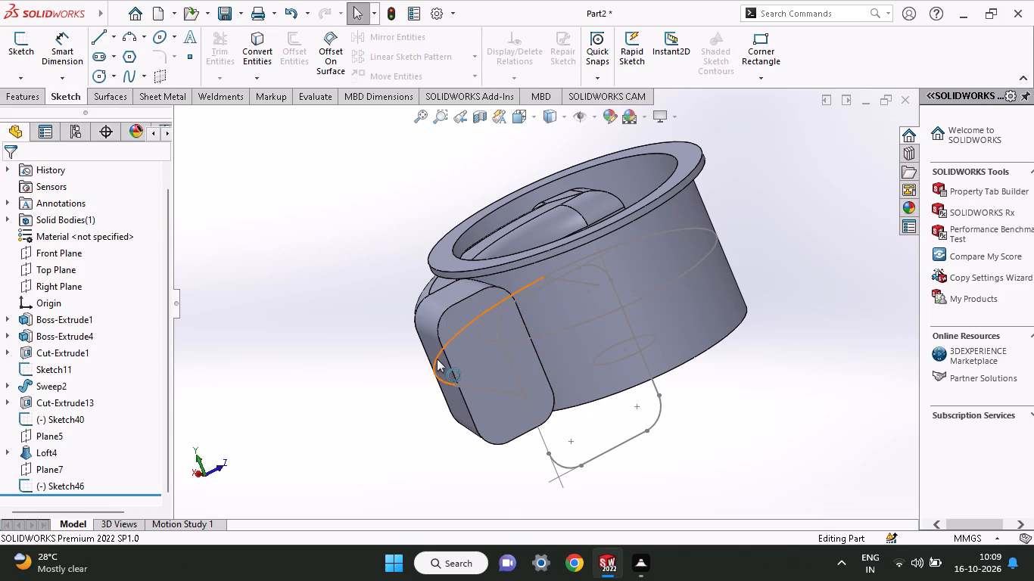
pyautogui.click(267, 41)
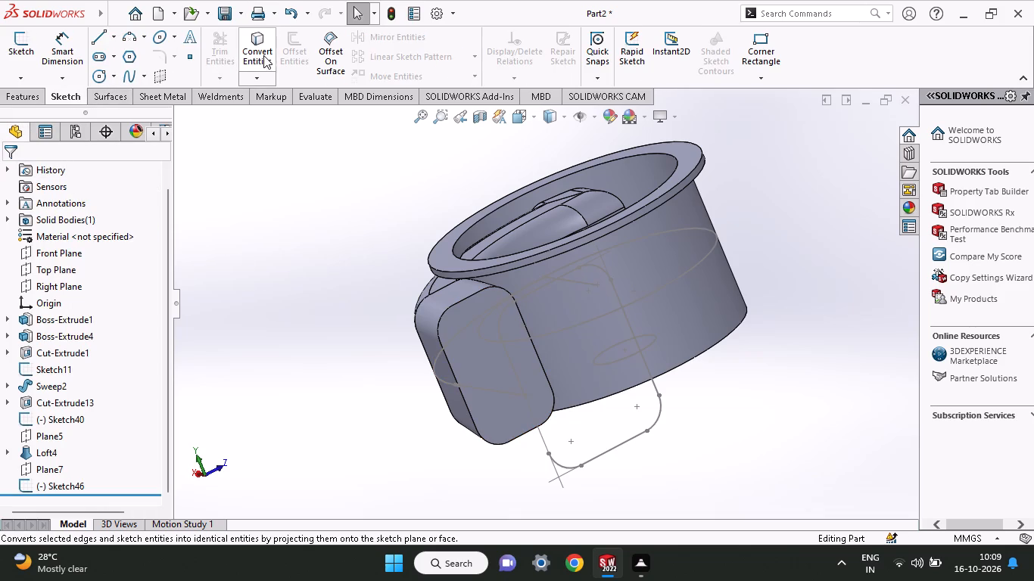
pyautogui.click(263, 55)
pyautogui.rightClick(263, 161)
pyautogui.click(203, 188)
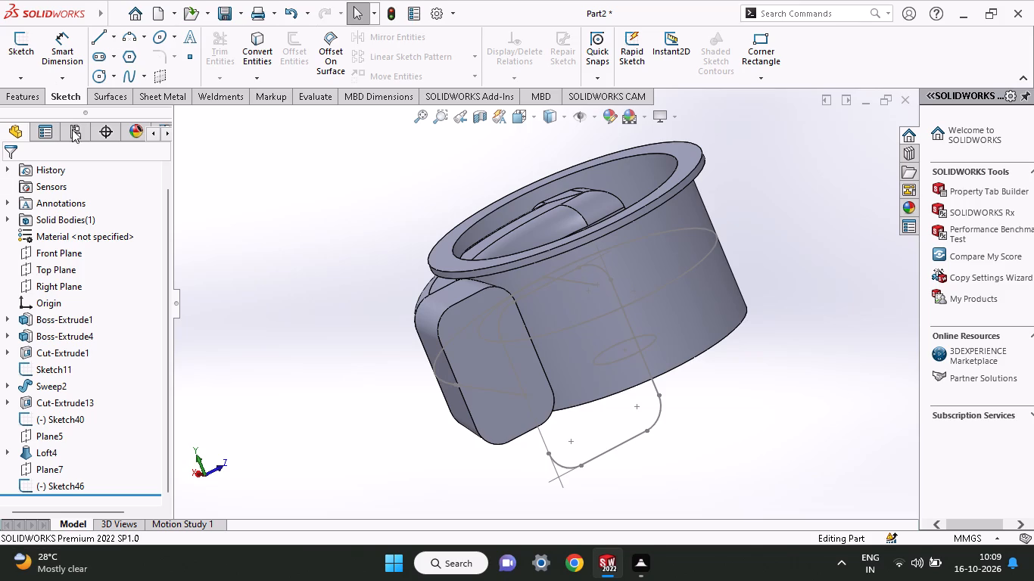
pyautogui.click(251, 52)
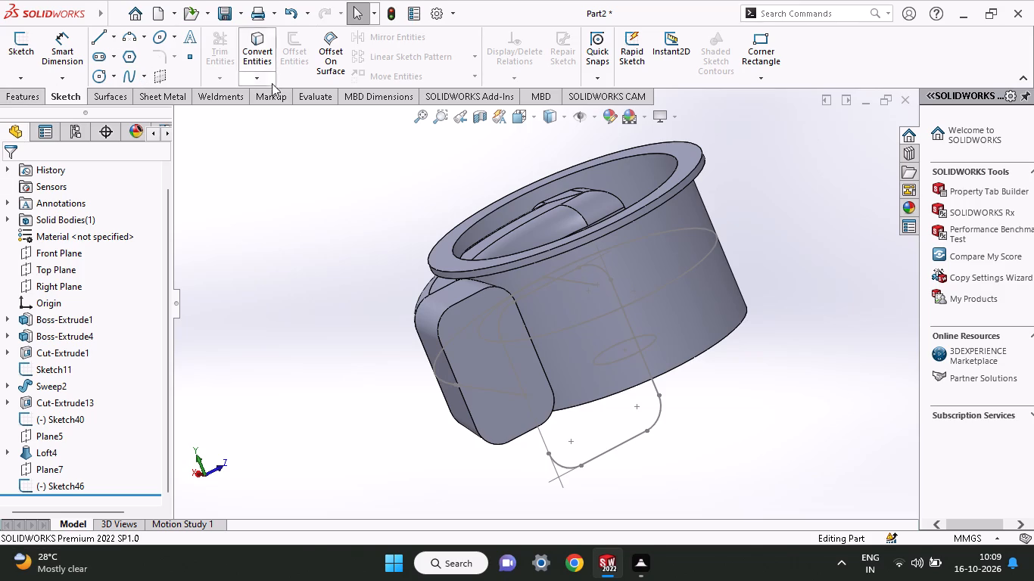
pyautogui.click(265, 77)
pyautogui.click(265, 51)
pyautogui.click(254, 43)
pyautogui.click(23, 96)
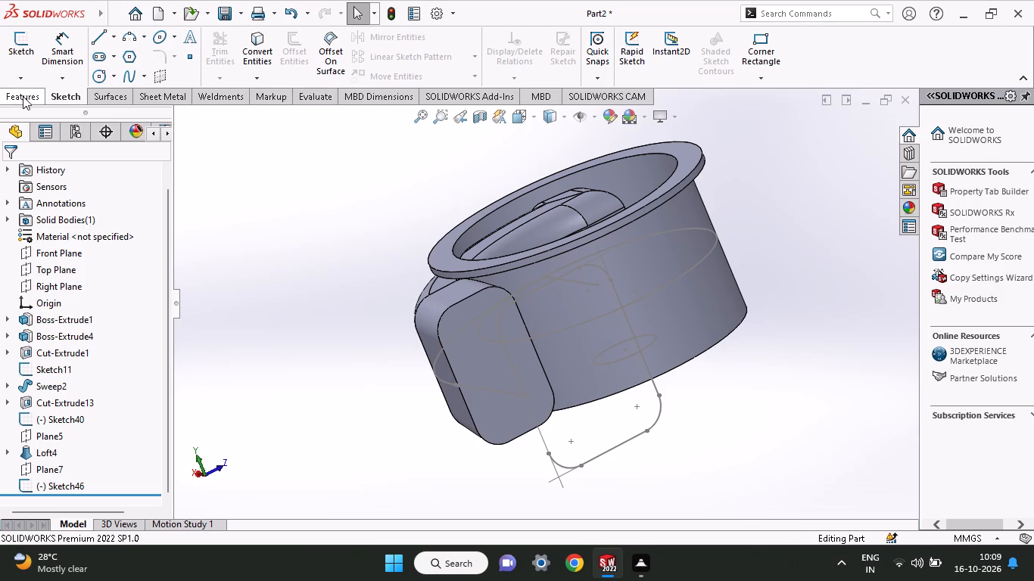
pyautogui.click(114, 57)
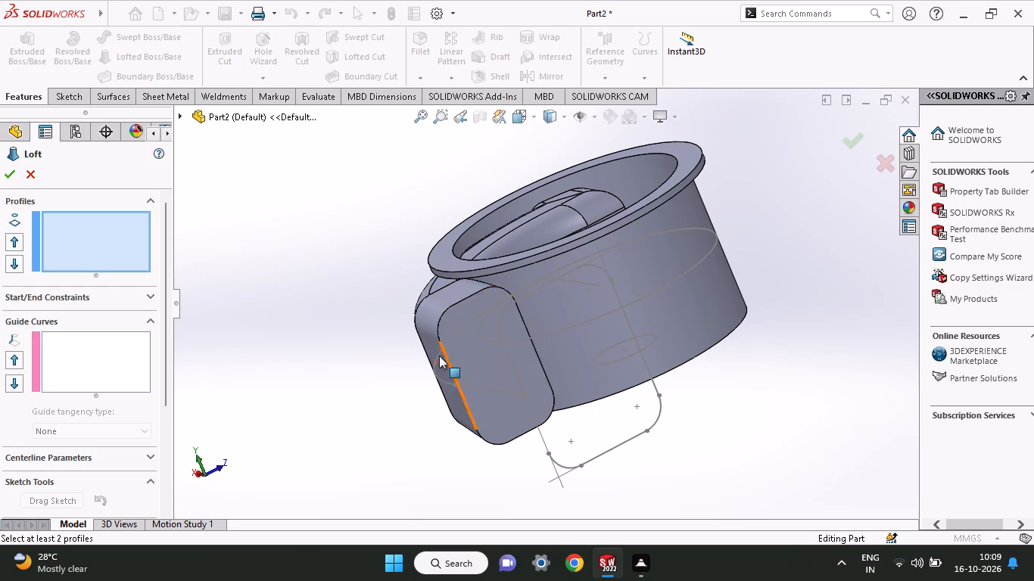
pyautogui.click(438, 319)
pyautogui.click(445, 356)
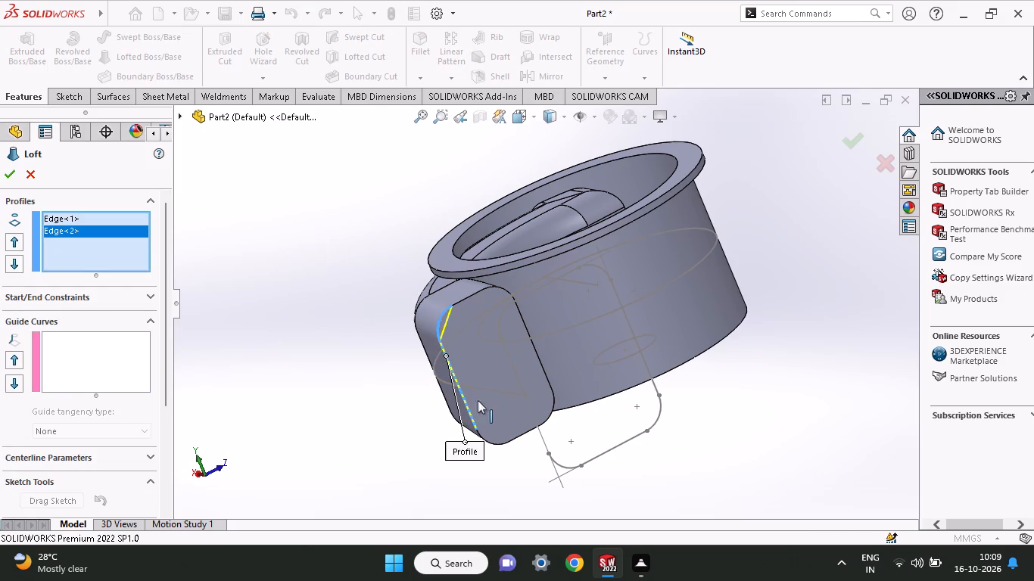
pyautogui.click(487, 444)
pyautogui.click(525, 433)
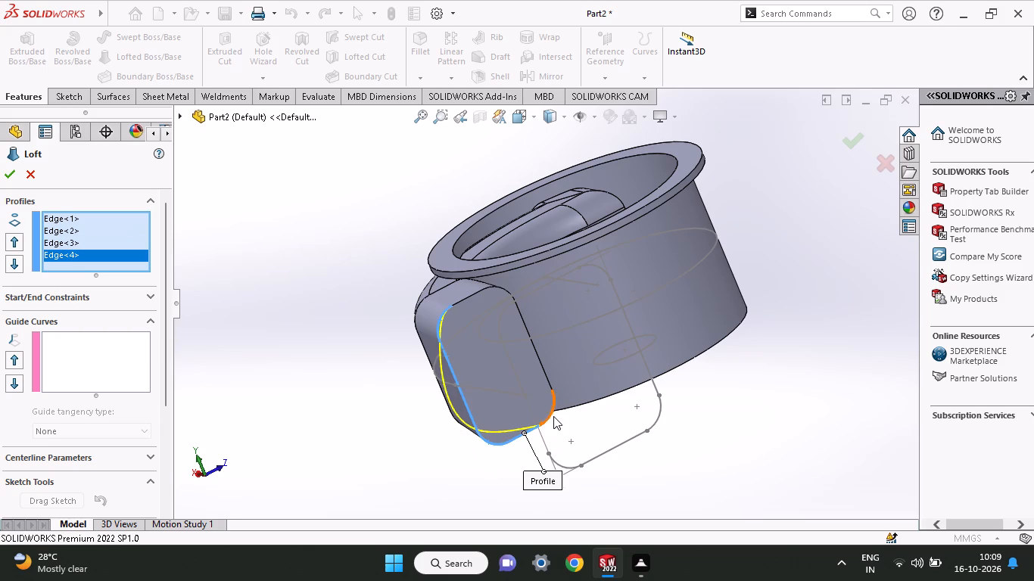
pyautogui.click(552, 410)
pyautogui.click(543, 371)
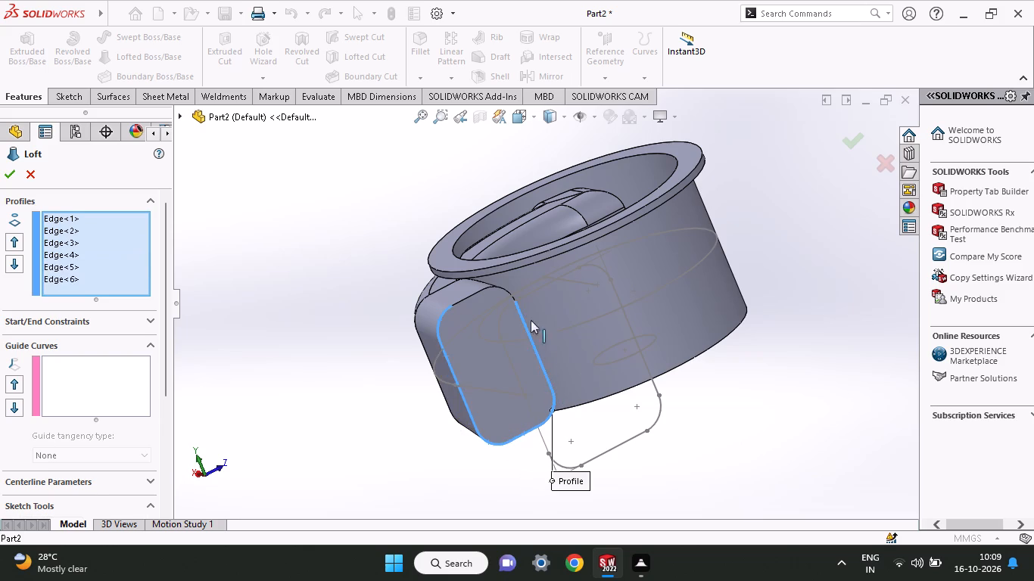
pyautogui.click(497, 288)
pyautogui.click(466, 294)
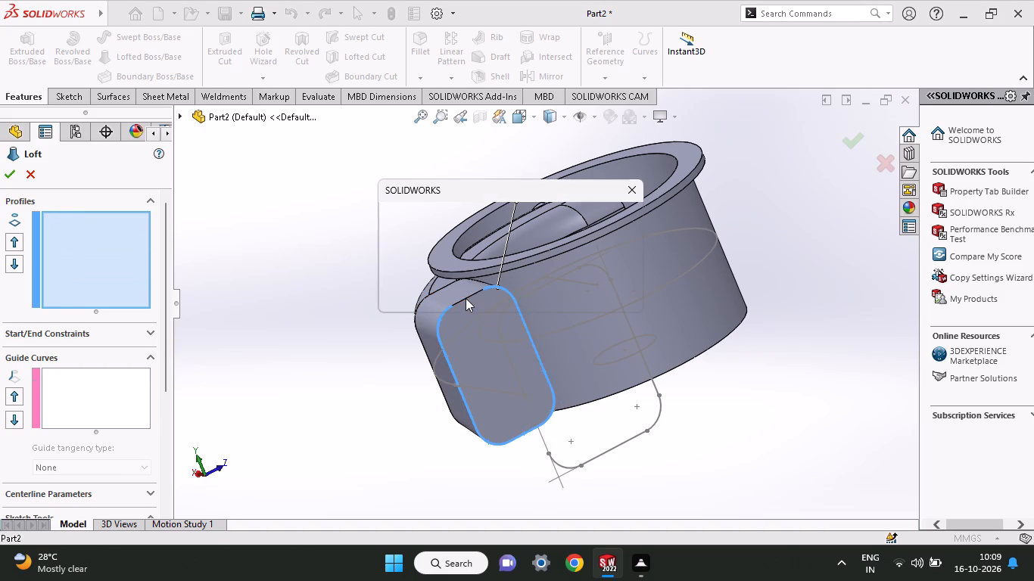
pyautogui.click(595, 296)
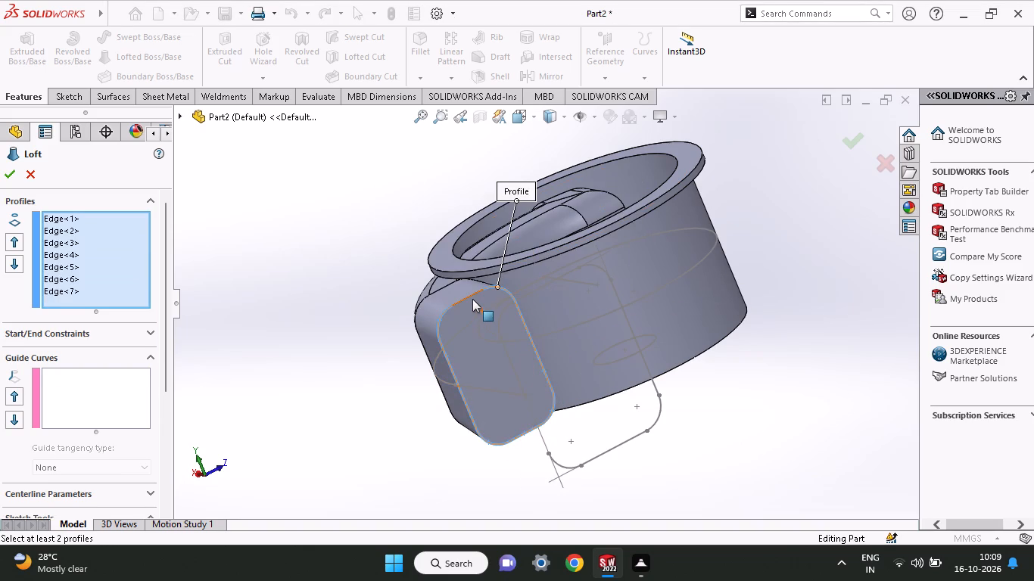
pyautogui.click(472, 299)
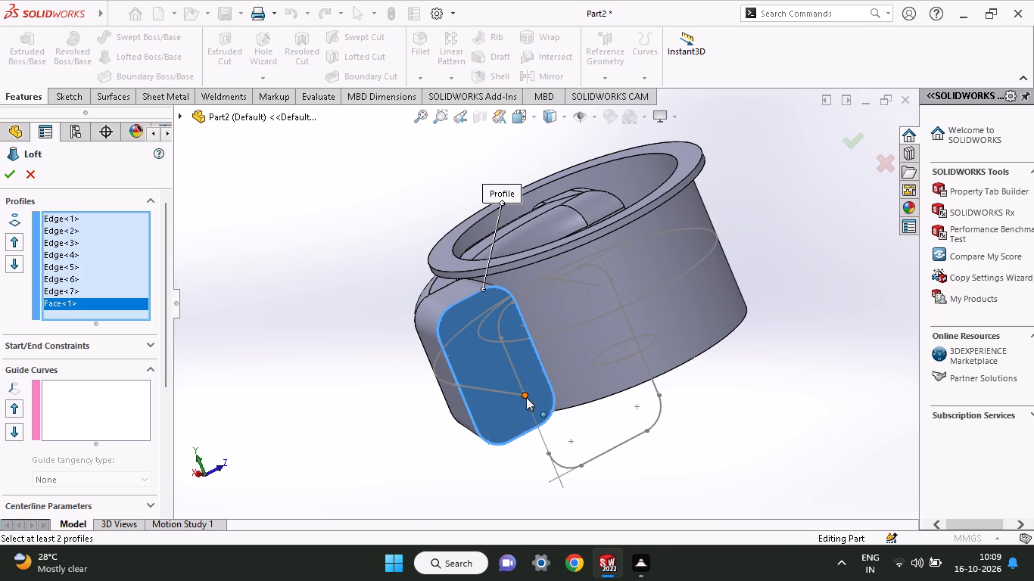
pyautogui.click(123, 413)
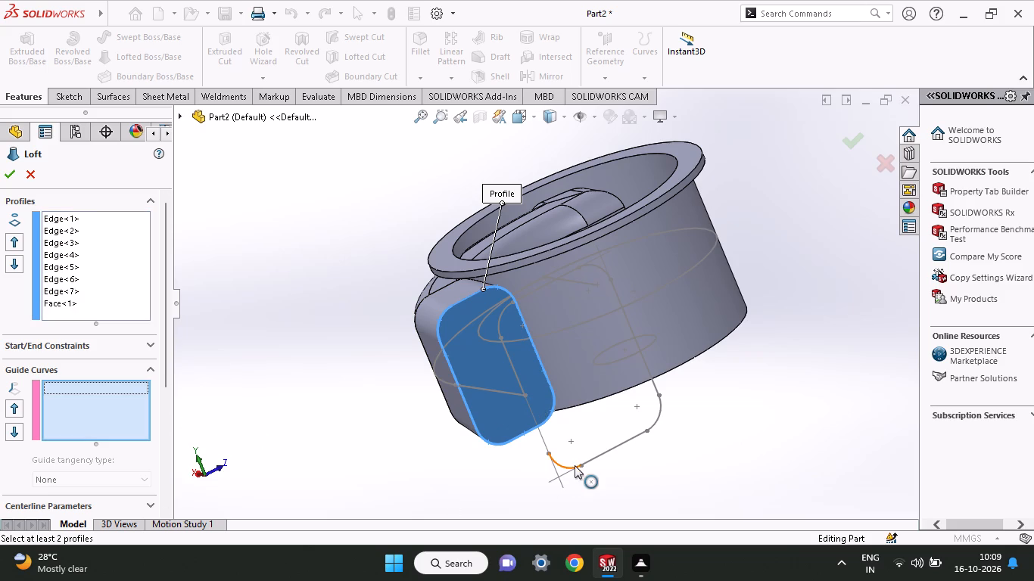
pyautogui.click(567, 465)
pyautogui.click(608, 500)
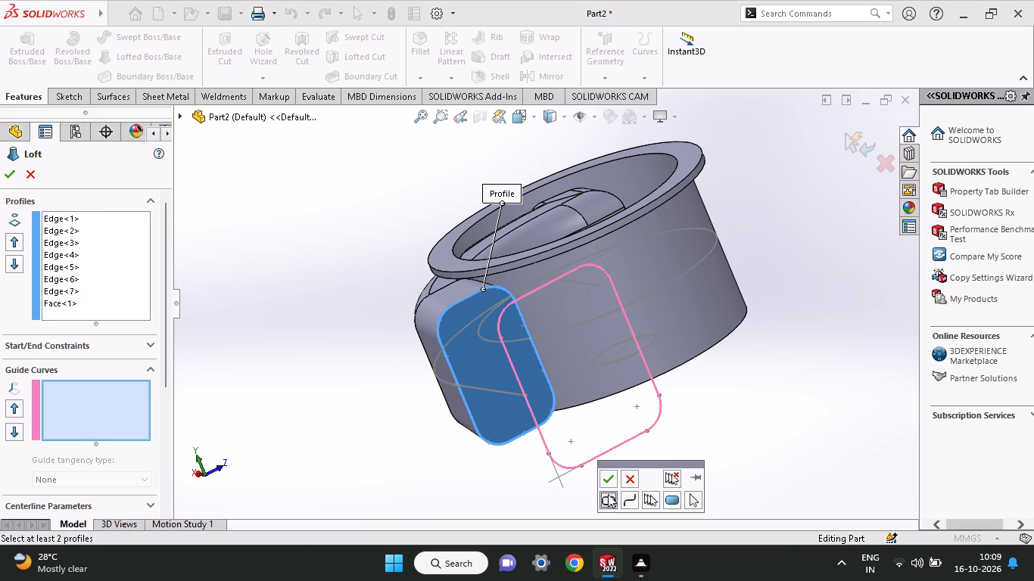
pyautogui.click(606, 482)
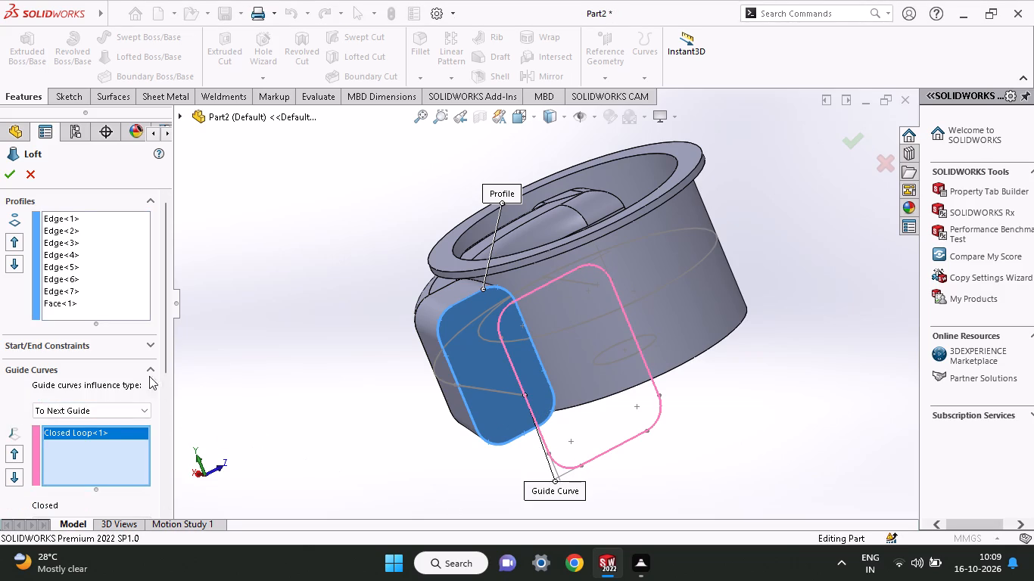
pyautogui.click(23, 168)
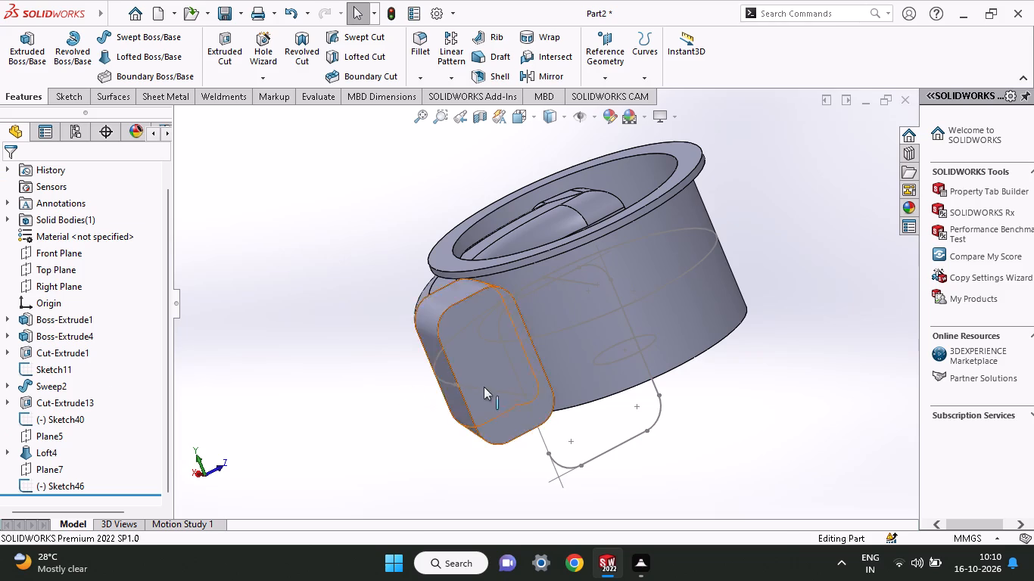
# Start a sketch on the scroll outlet's end face and draw a vertical line along its outer edge, about 29 mm either side of the mid-height point.
pyautogui.click(472, 362)
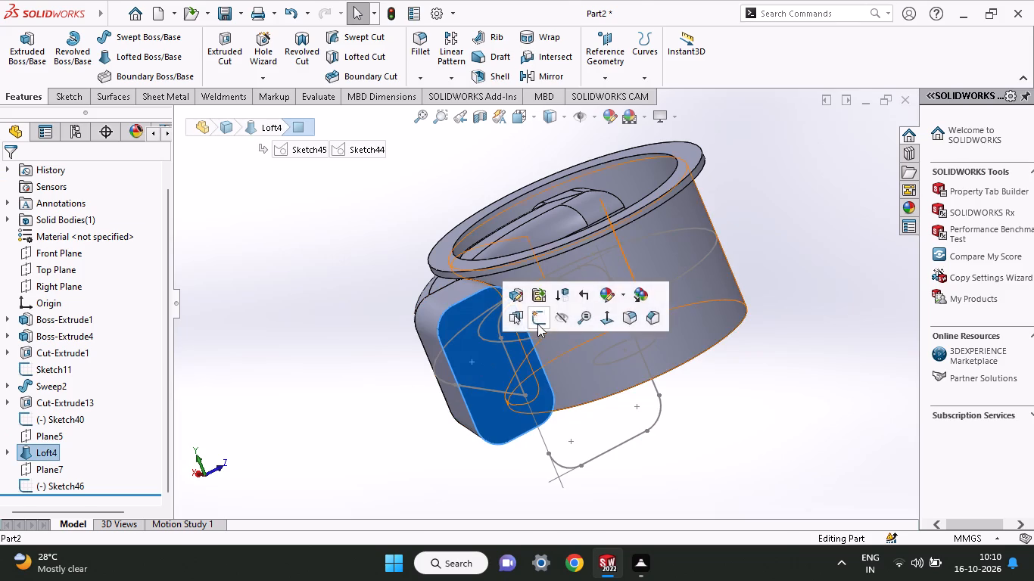
pyautogui.click(539, 316)
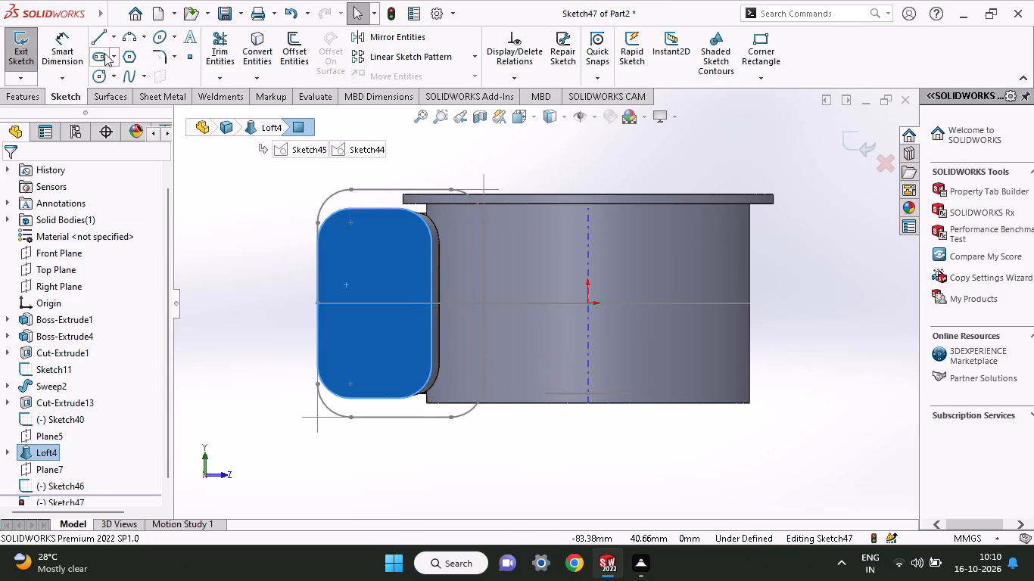
pyautogui.click(104, 40)
pyautogui.click(317, 306)
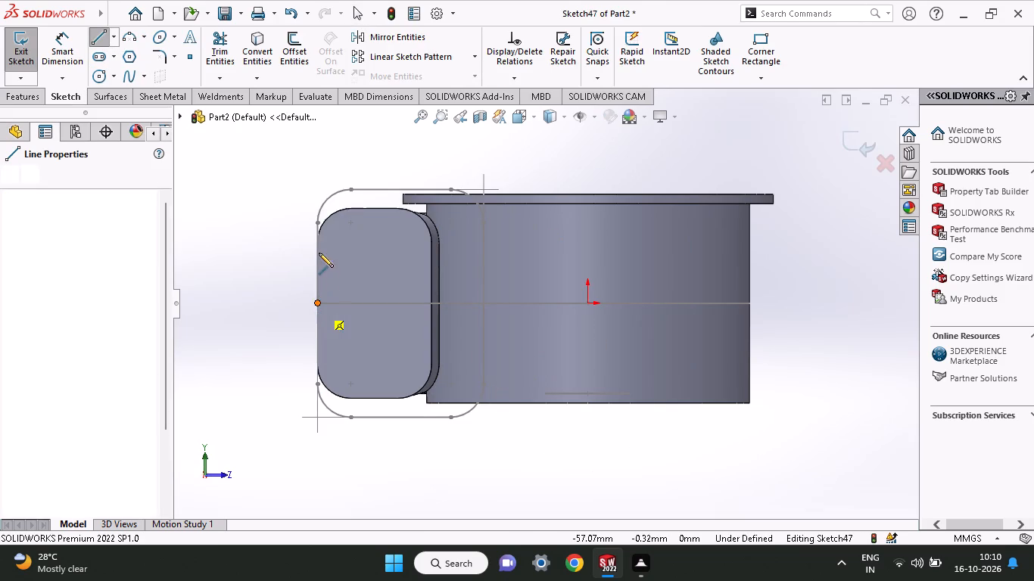
pyautogui.click(318, 166)
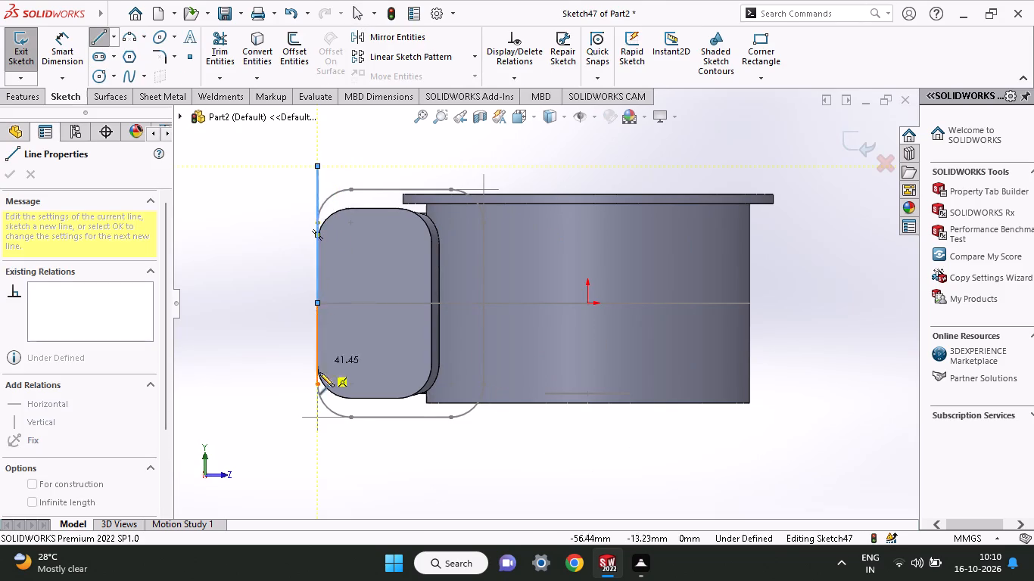
pyautogui.click(315, 439)
pyautogui.rightClick(229, 310)
pyautogui.click(249, 324)
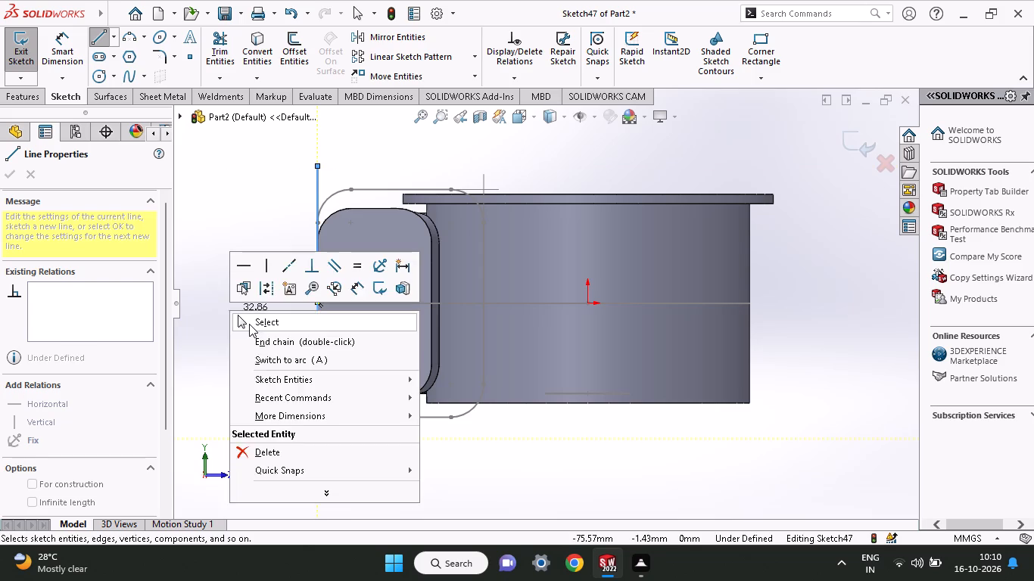
# Dimension the vertical line's upper and lower ends at 20 mm each from the mid-height point.
pyautogui.click(43, 48)
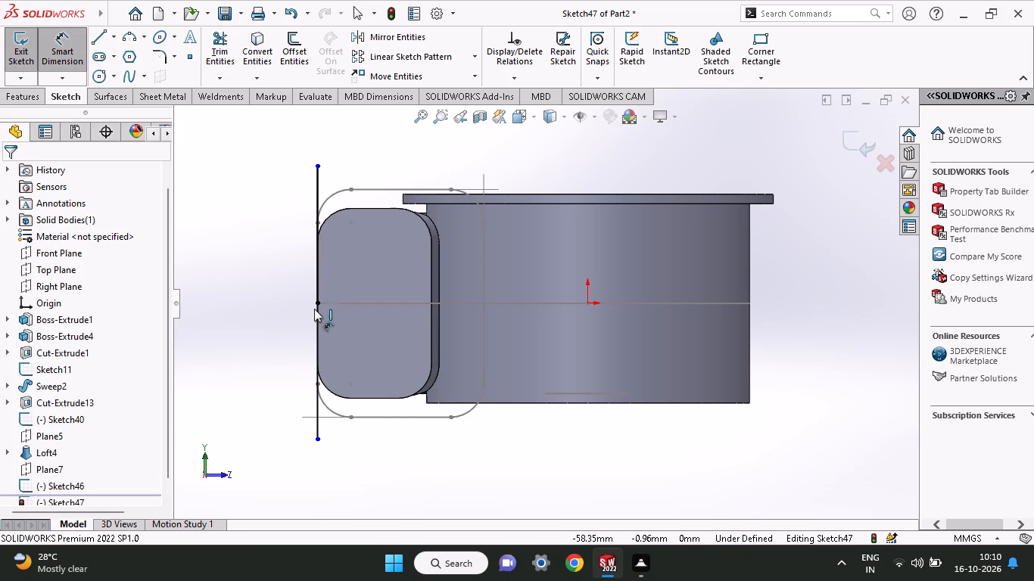
pyautogui.click(315, 308)
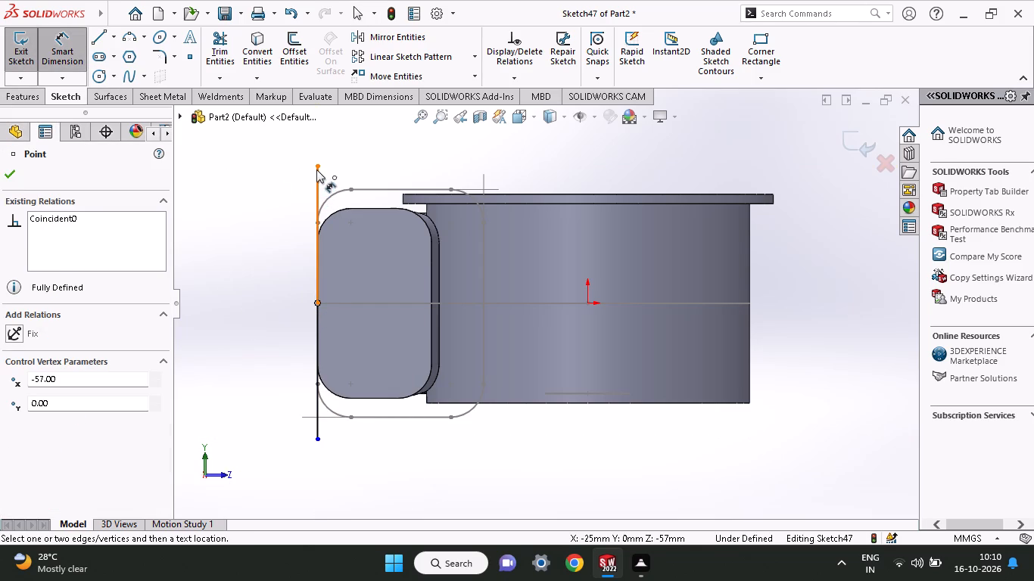
pyautogui.click(316, 169)
pyautogui.click(282, 215)
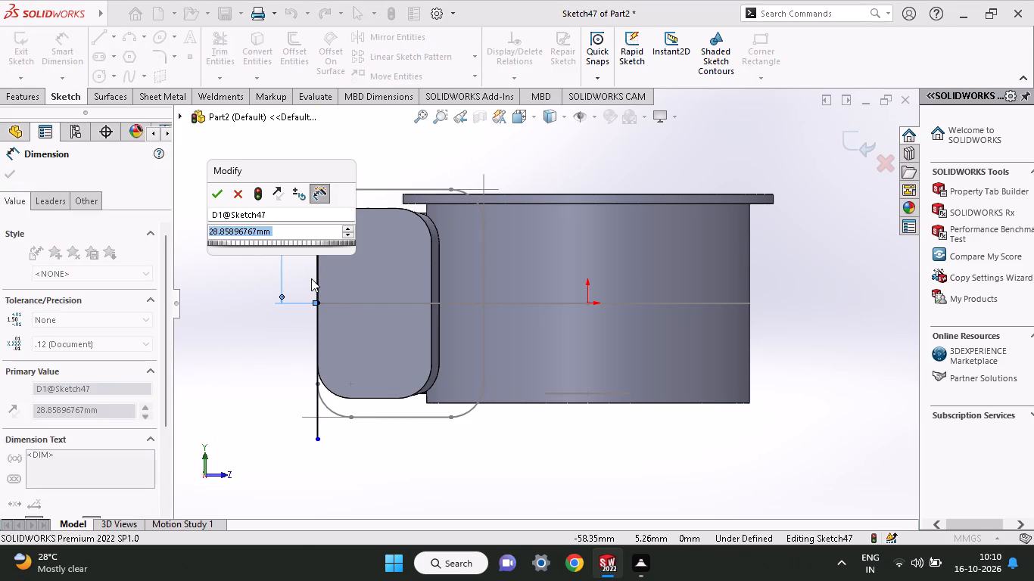
pyautogui.write('203')
pyautogui.press('BackSpace')
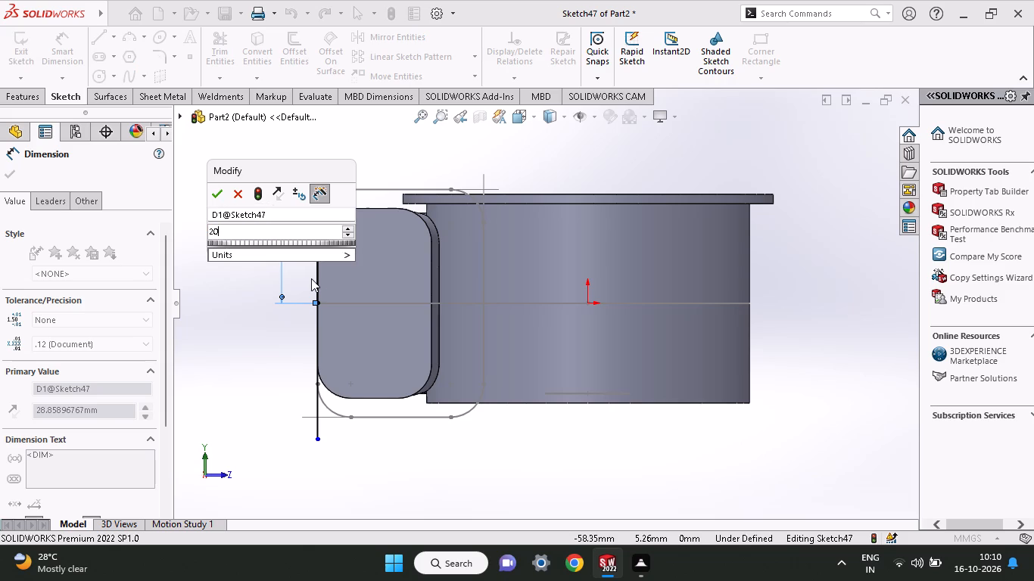
pyautogui.press('Return')
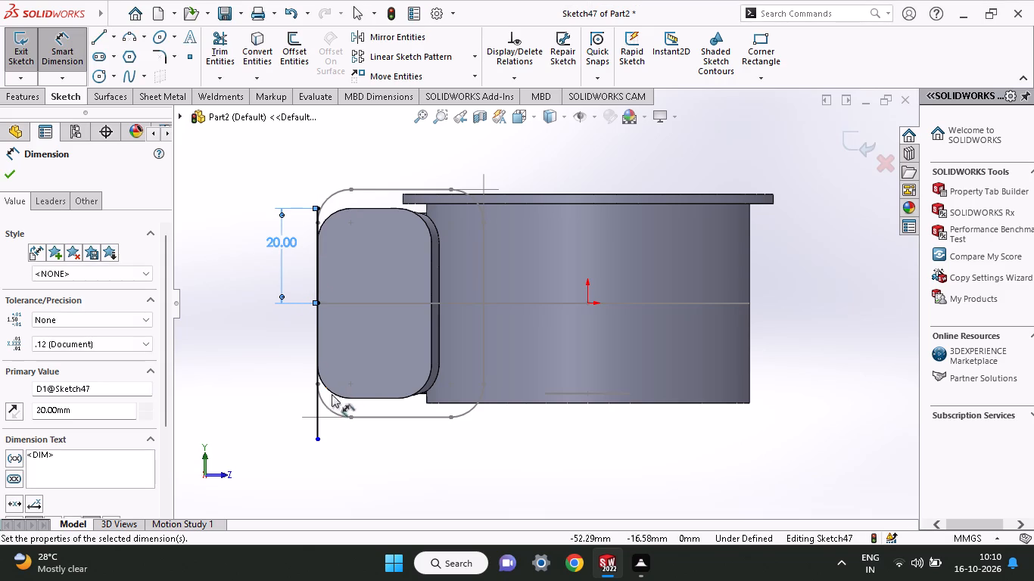
pyautogui.click(321, 435)
pyautogui.click(322, 301)
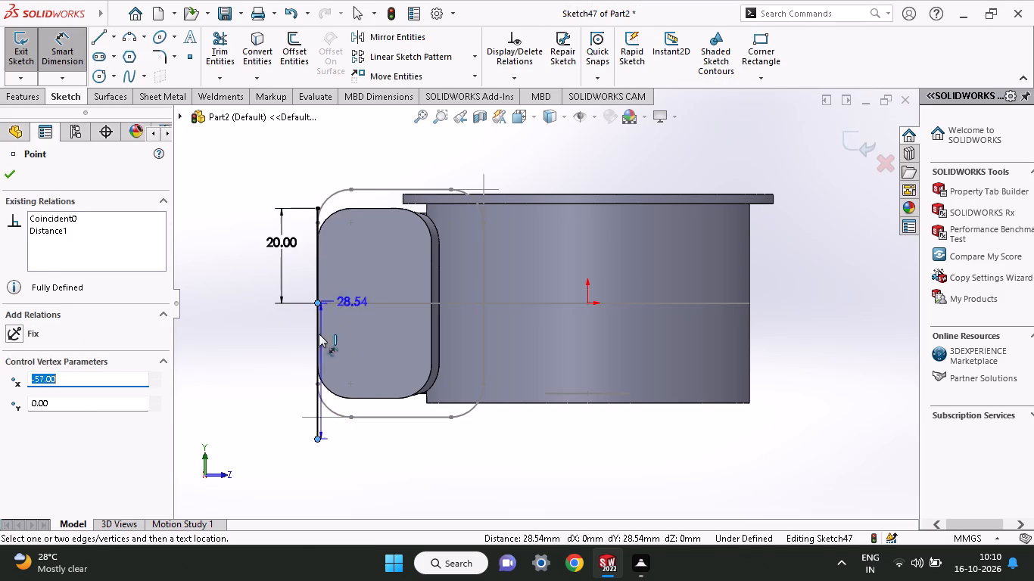
pyautogui.click(275, 361)
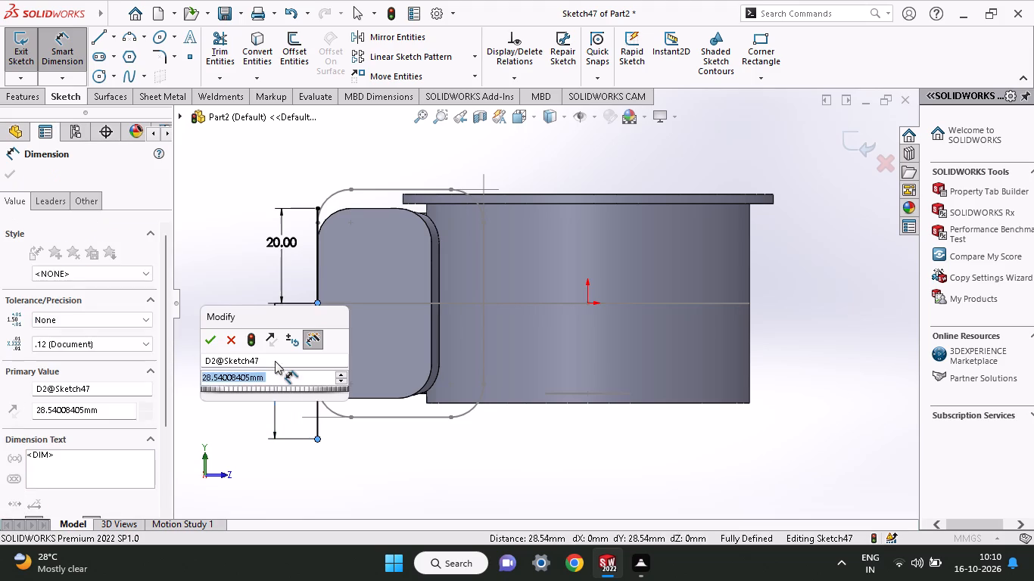
pyautogui.write('20')
pyautogui.press('Return')
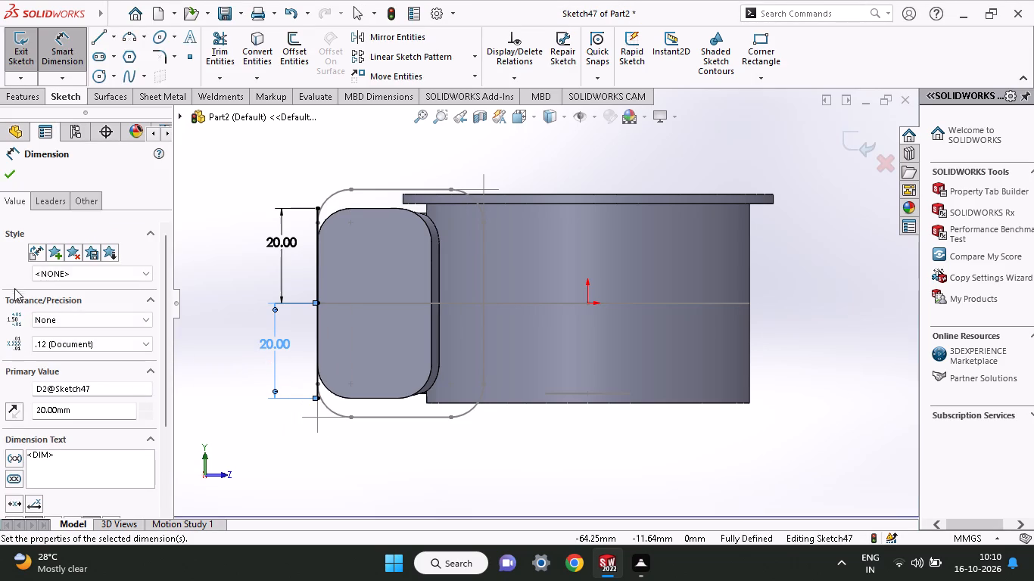
# Draw the remaining three sides of the rectangle on the end face, about 13.8 mm wide, back to the vertical line's lower end.
pyautogui.click(103, 38)
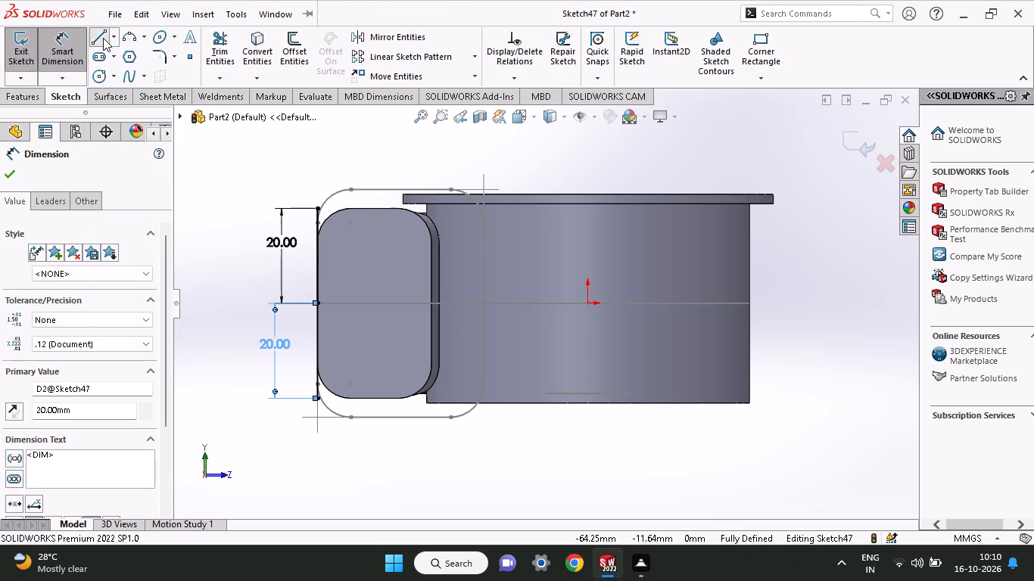
pyautogui.click(318, 205)
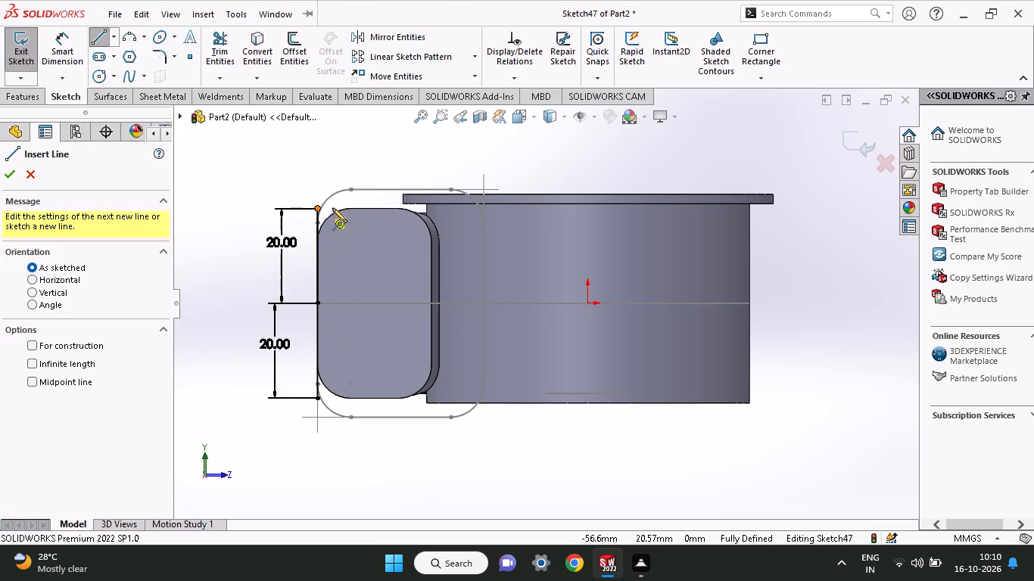
pyautogui.click(383, 206)
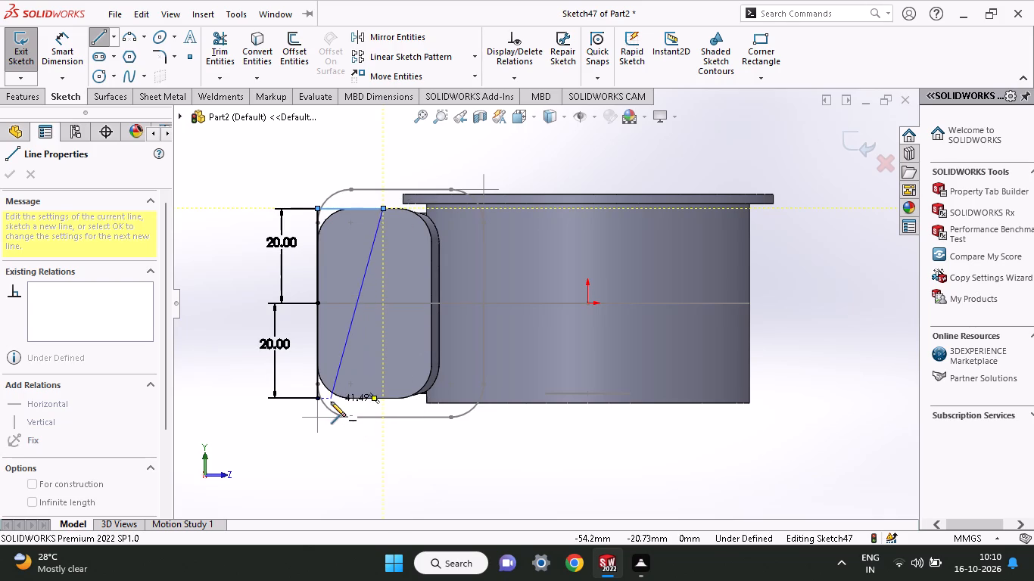
pyautogui.click(378, 402)
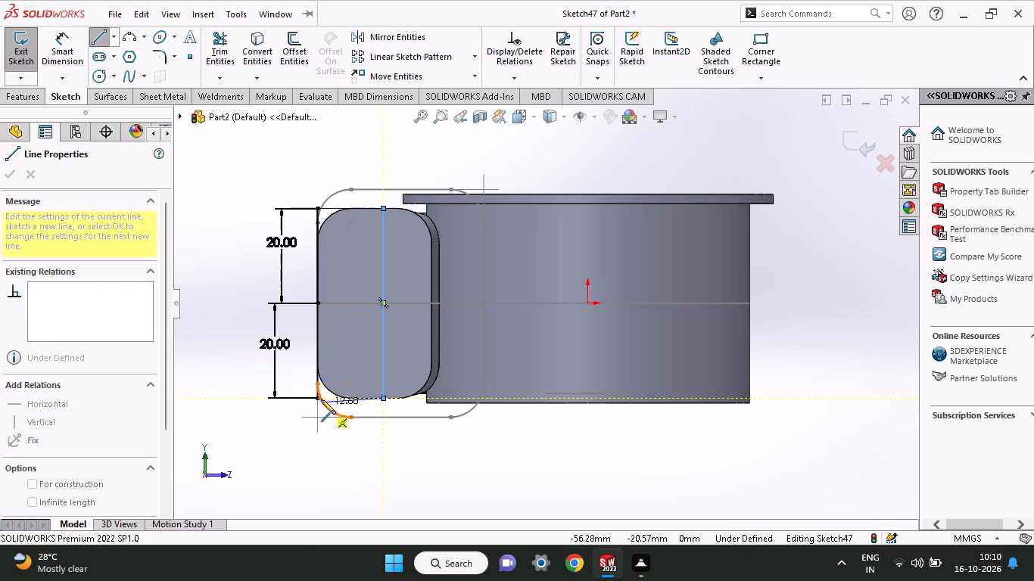
pyautogui.click(321, 399)
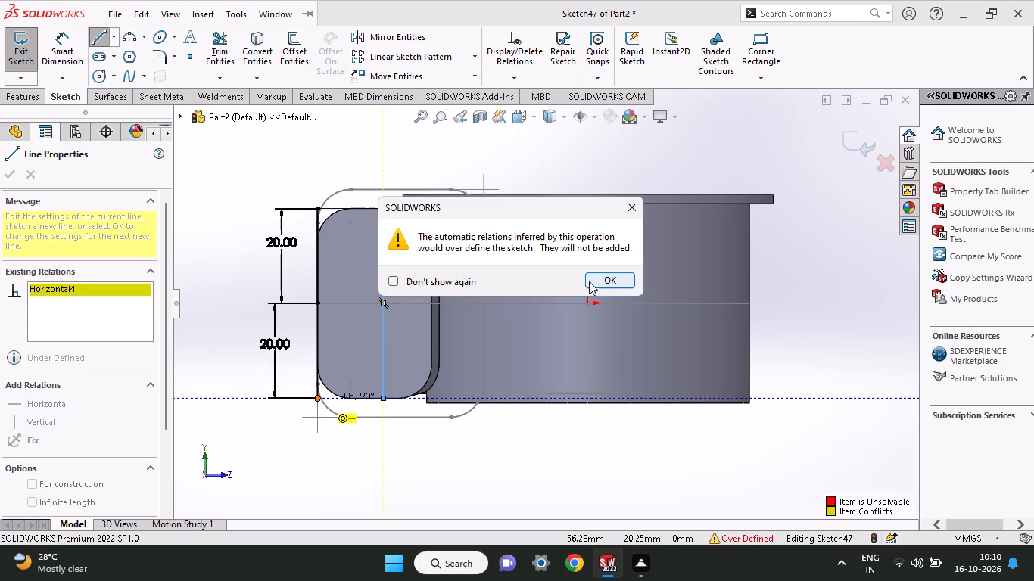
pyautogui.click(589, 281)
pyautogui.rightClick(207, 294)
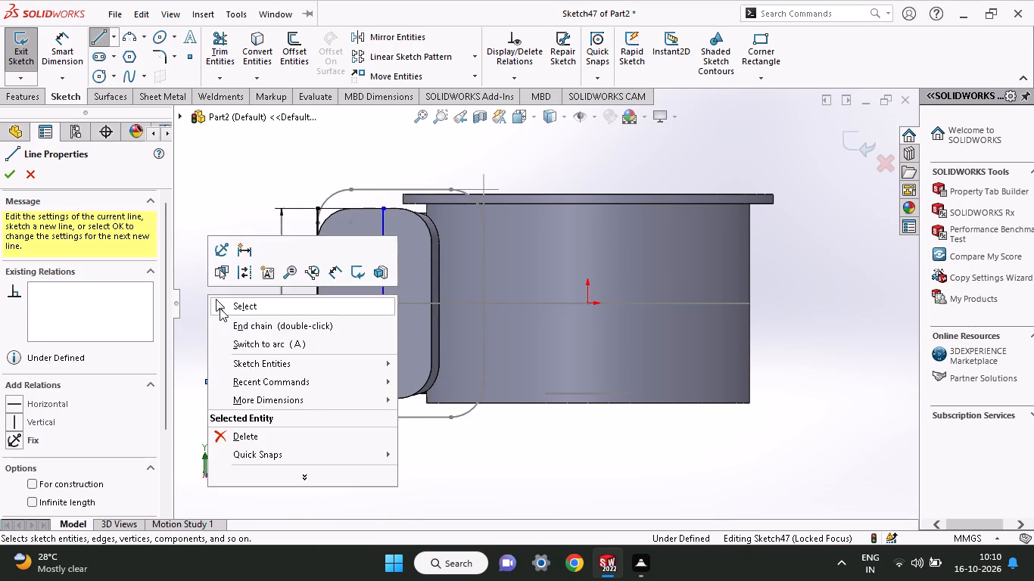
pyautogui.click(220, 308)
# Dimension the end-face rectangle's top line to a width of 24 mm.
pyautogui.click(51, 51)
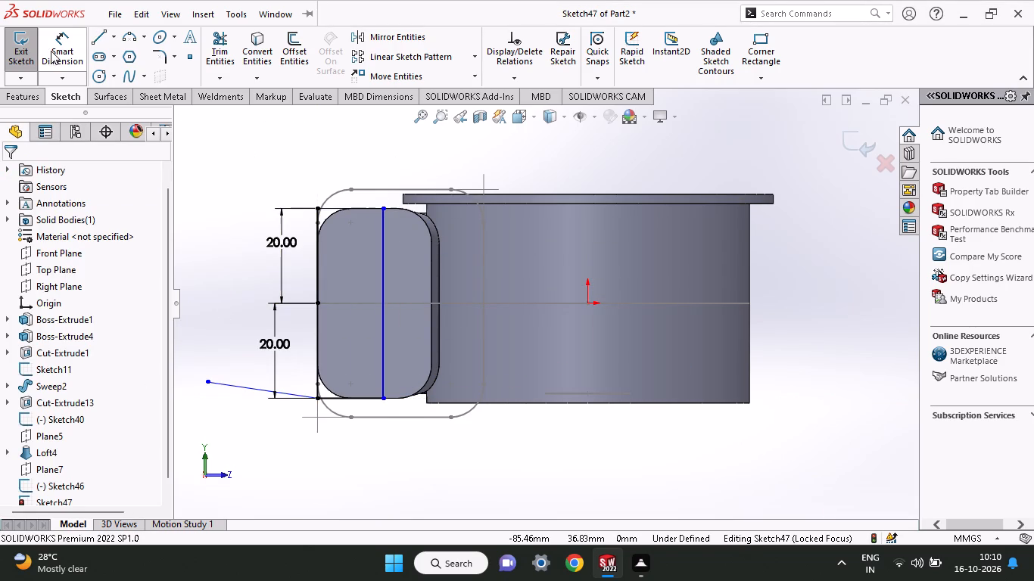
pyautogui.click(336, 210)
pyautogui.moveTo(339, 151); pyautogui.dragTo(342, 164)
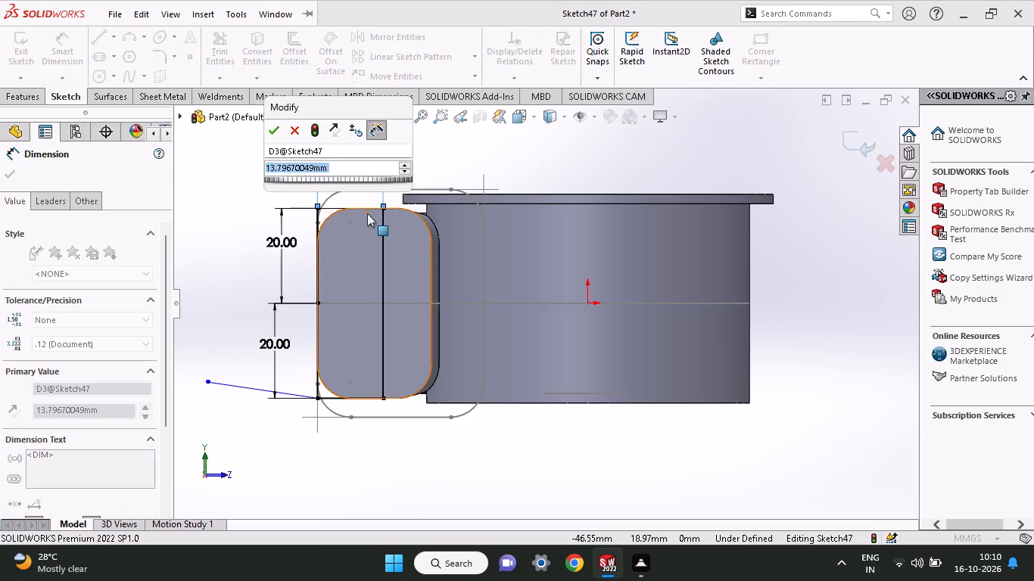
pyautogui.write('24')
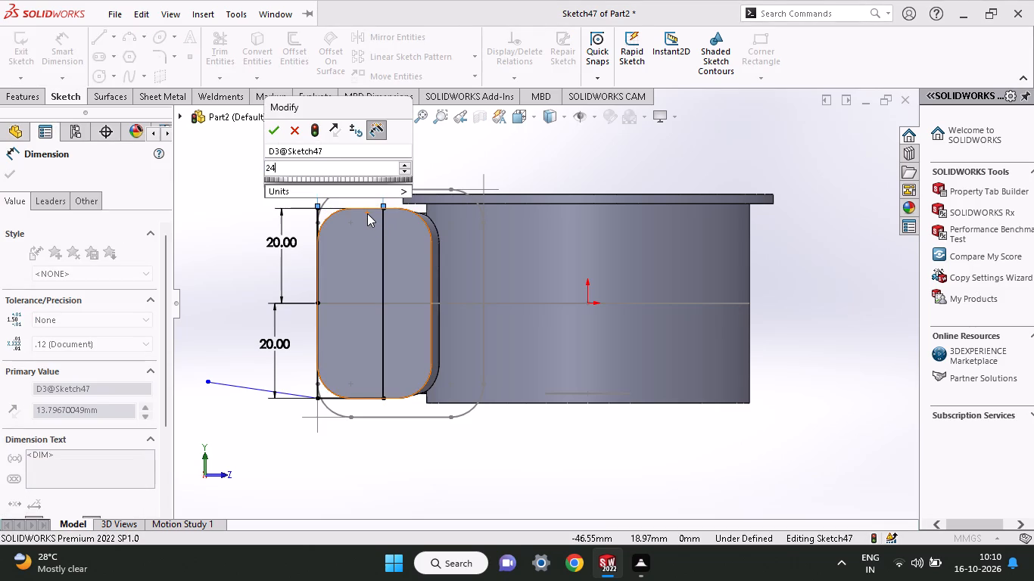
pyautogui.press('Return')
pyautogui.moveTo(364, 215); pyautogui.dragTo(436, 238, button='middle')
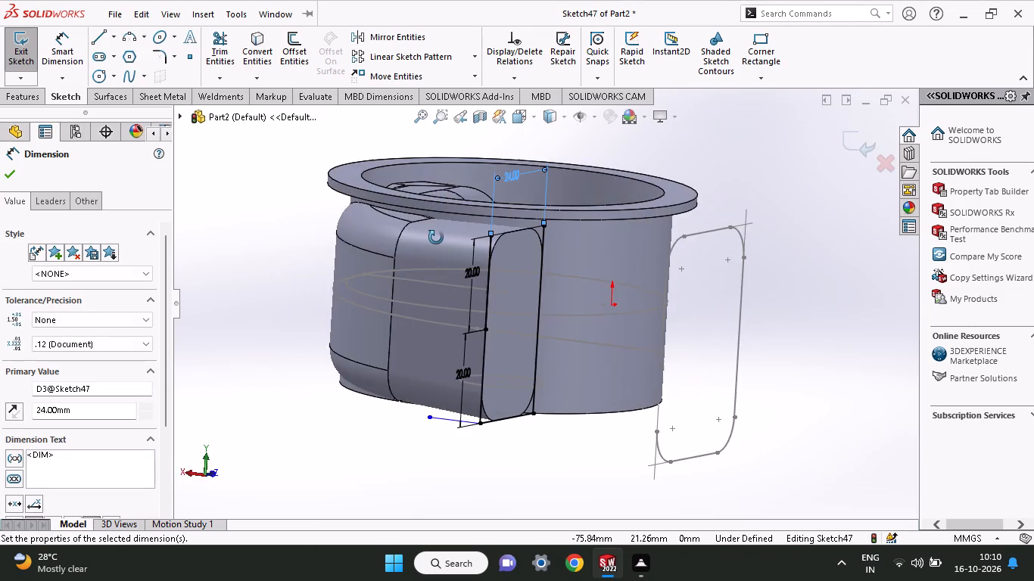
pyautogui.moveTo(436, 238); pyautogui.dragTo(371, 234, button='middle')
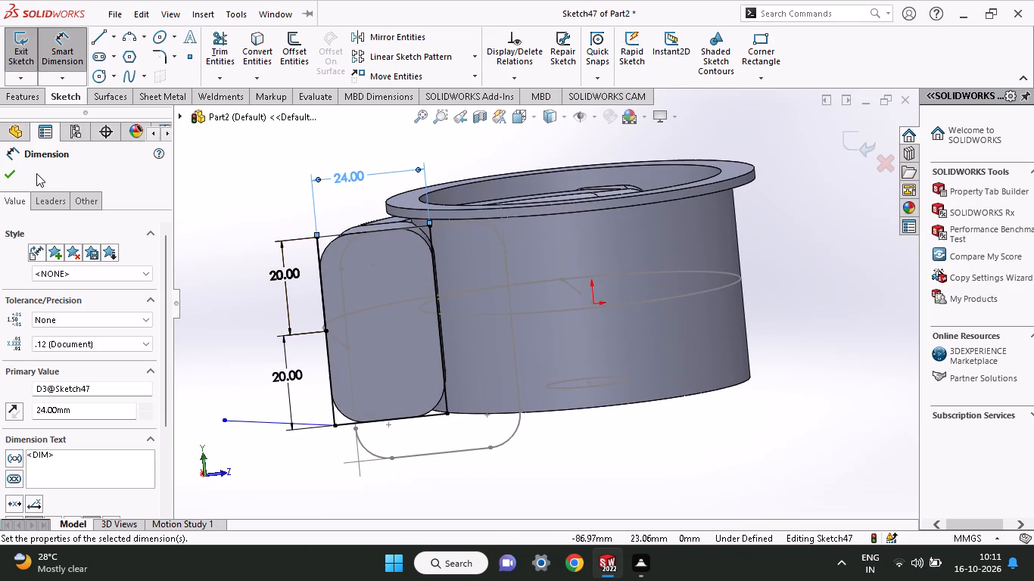
pyautogui.click(0, 176)
pyautogui.click(5, 176)
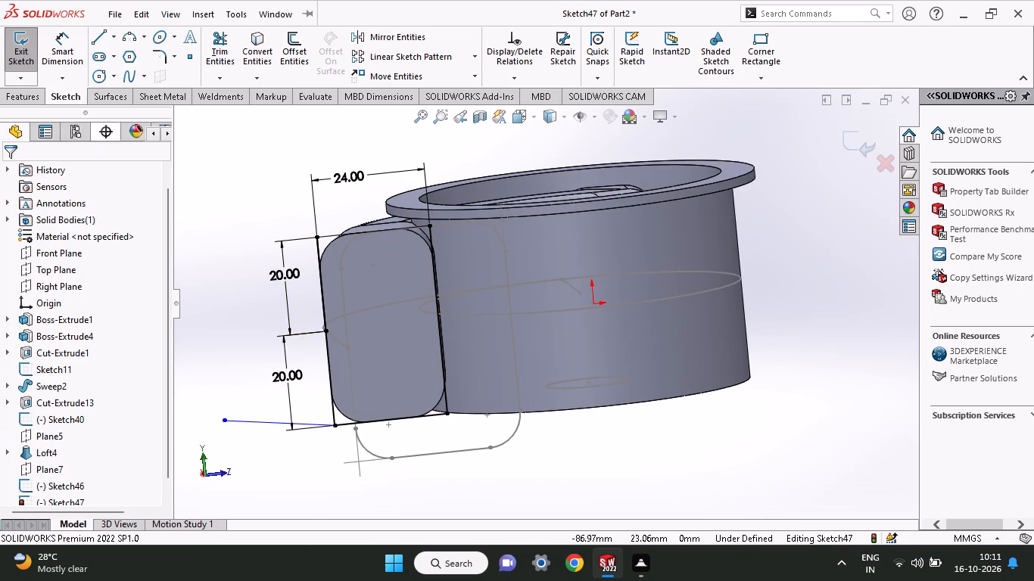
# Round all four corners of the 24 by 40 mm end-face rectangle with 7 mm sketch fillets.
pyautogui.click(164, 47)
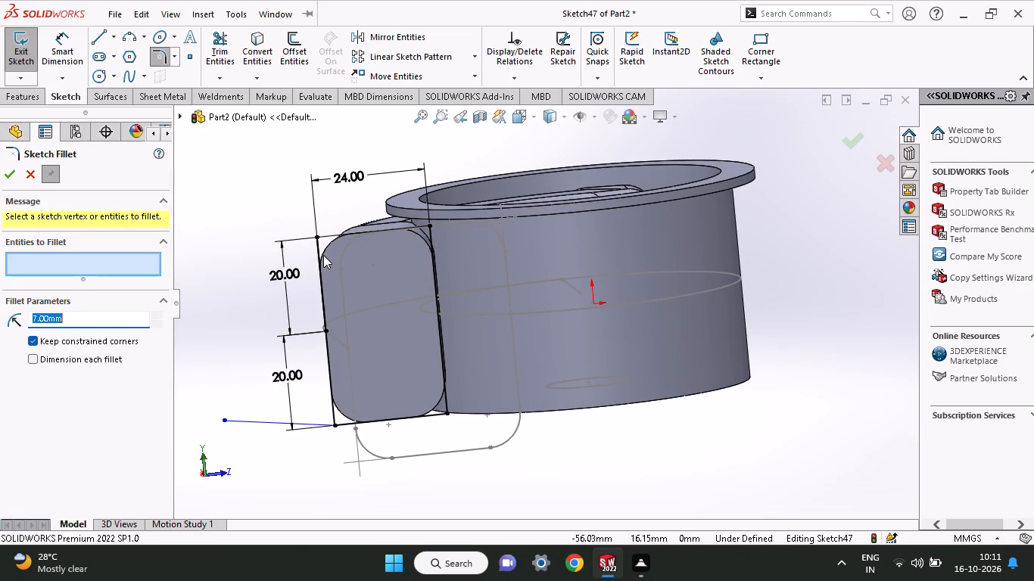
pyautogui.click(318, 255)
pyautogui.click(331, 234)
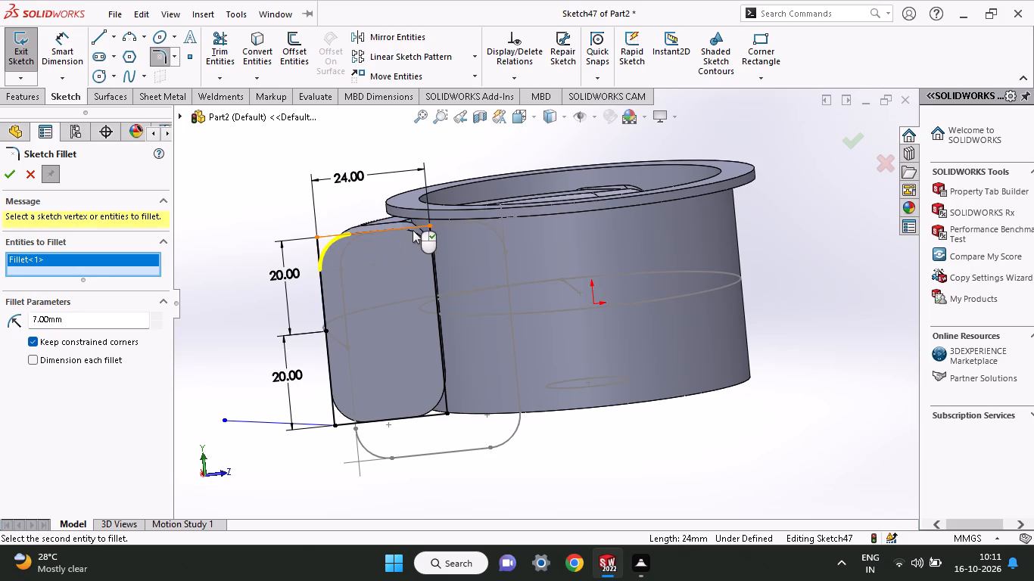
pyautogui.click(413, 230)
pyautogui.click(435, 256)
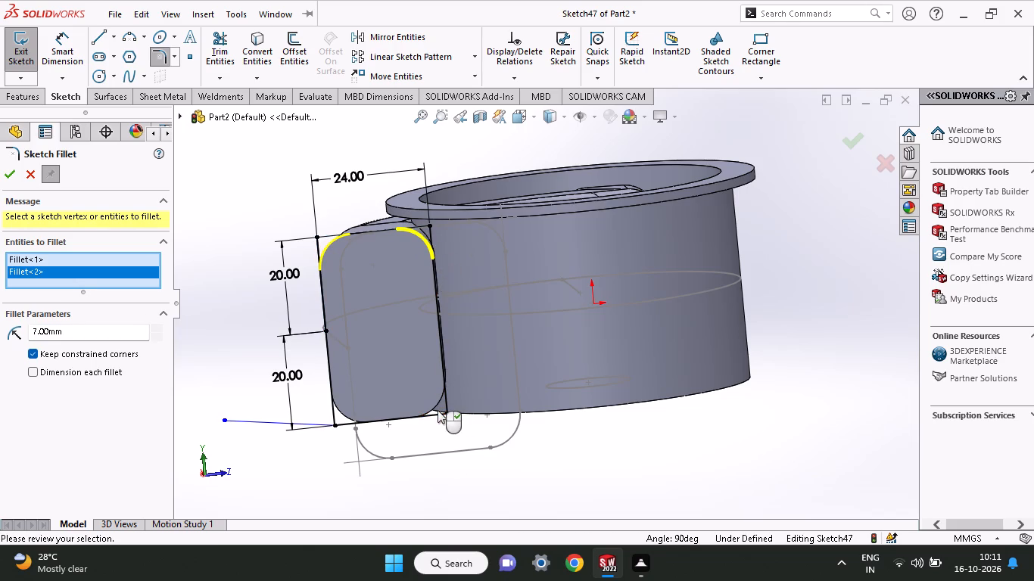
pyautogui.click(438, 415)
pyautogui.click(444, 401)
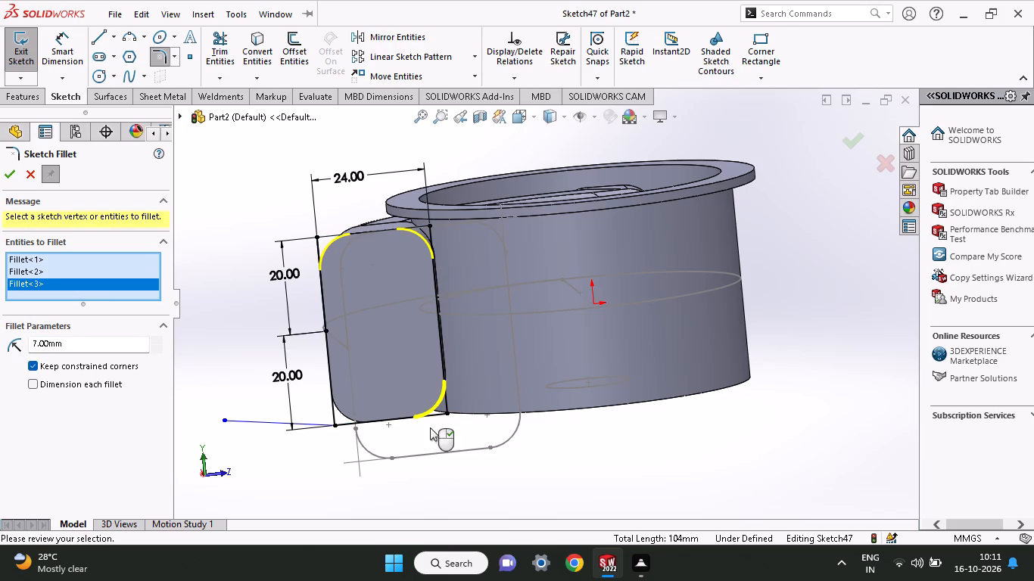
pyautogui.click(351, 424)
pyautogui.click(337, 408)
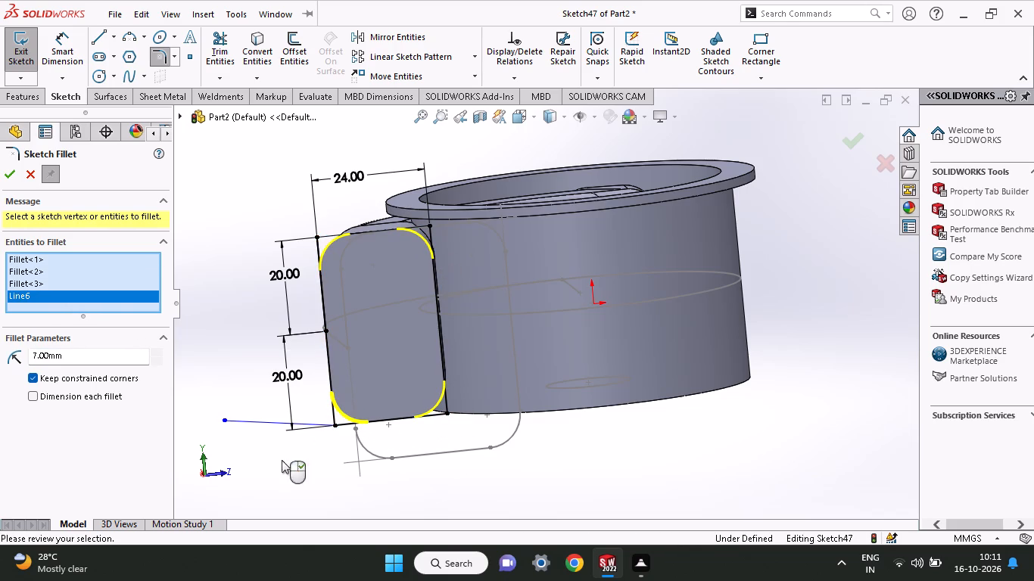
pyautogui.click(5, 169)
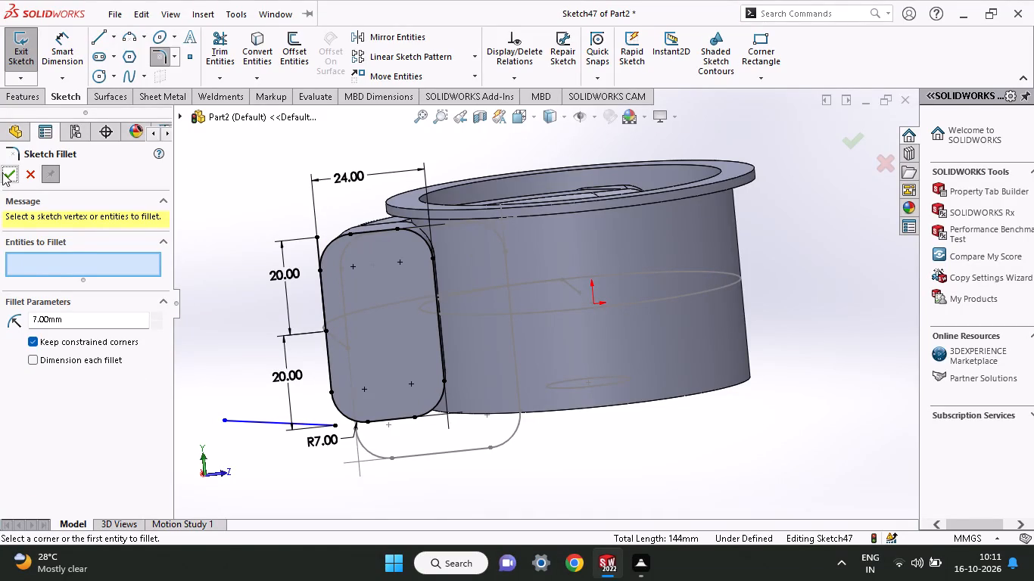
pyautogui.click(2, 172)
# Trim the leftover vertical line extending beyond the end-face profile's upper outer corner.
pyautogui.click(213, 58)
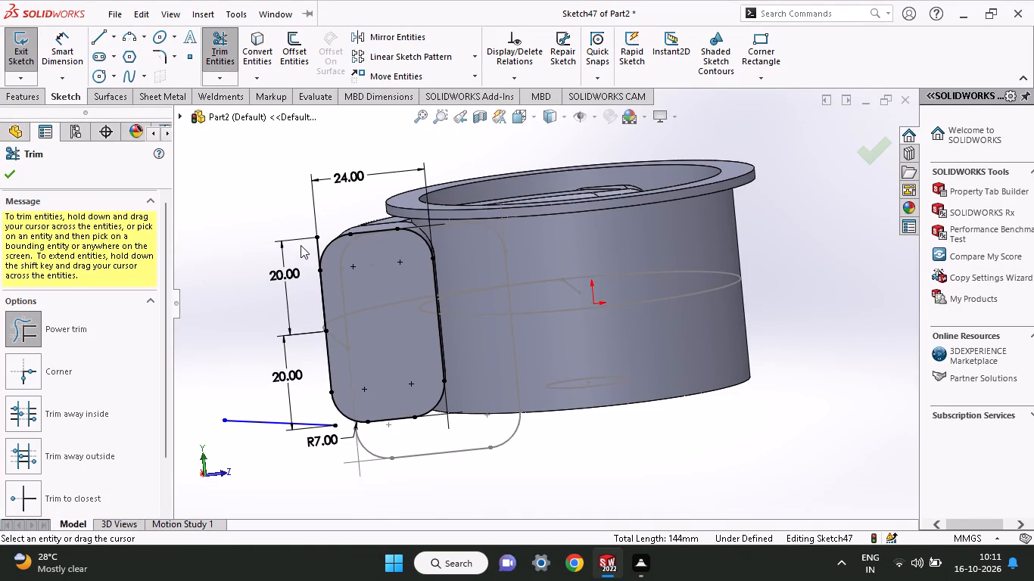
pyautogui.moveTo(301, 245); pyautogui.dragTo(323, 240)
pyautogui.moveTo(285, 292); pyautogui.dragTo(297, 205, button='middle')
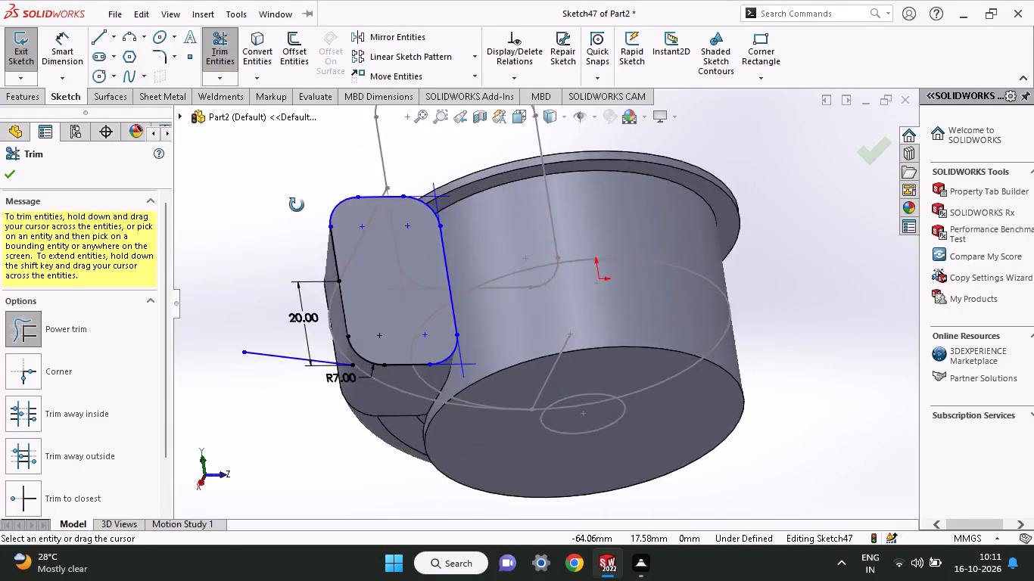
pyautogui.moveTo(297, 205); pyautogui.dragTo(292, 266, button='middle')
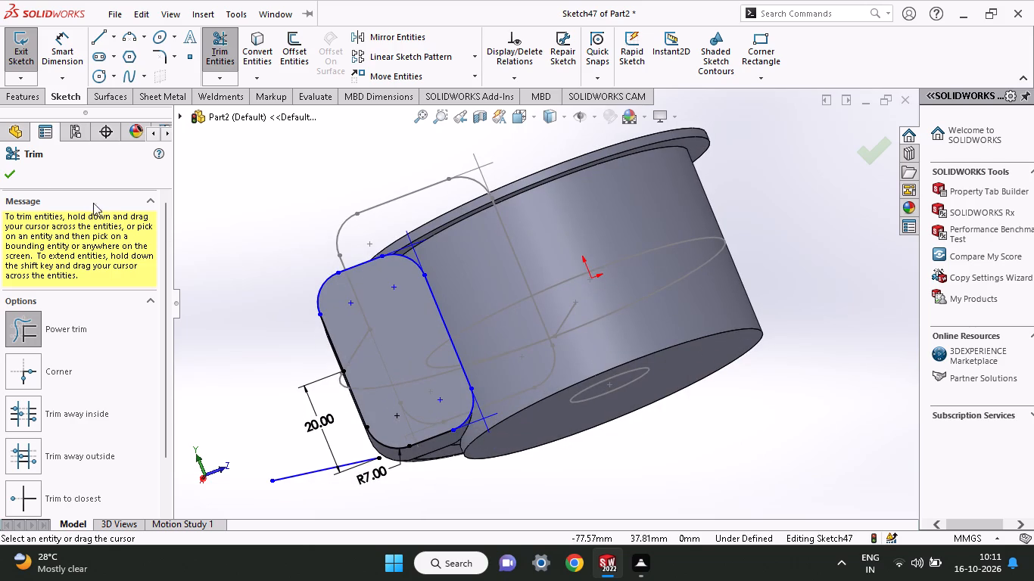
pyautogui.click(16, 175)
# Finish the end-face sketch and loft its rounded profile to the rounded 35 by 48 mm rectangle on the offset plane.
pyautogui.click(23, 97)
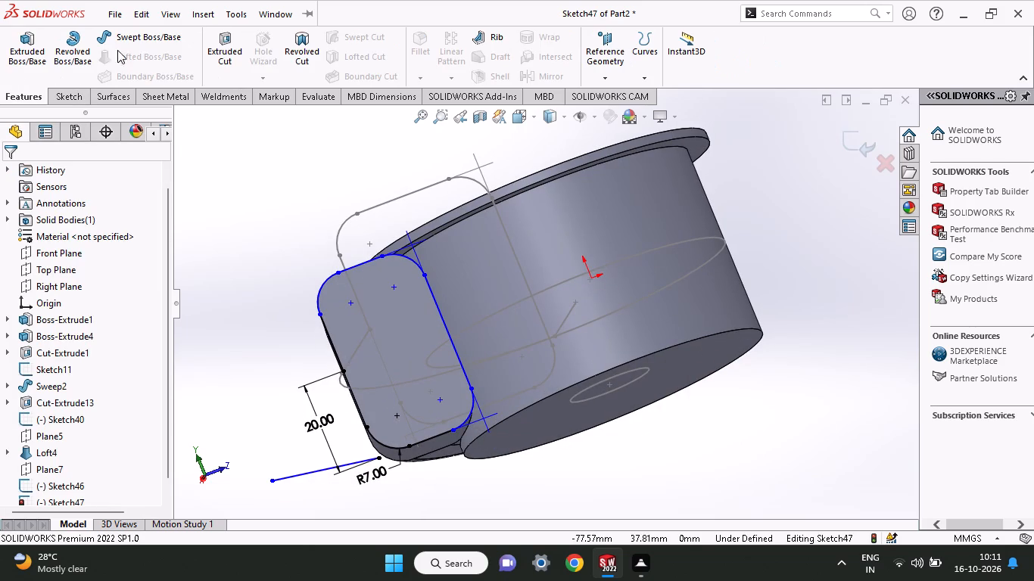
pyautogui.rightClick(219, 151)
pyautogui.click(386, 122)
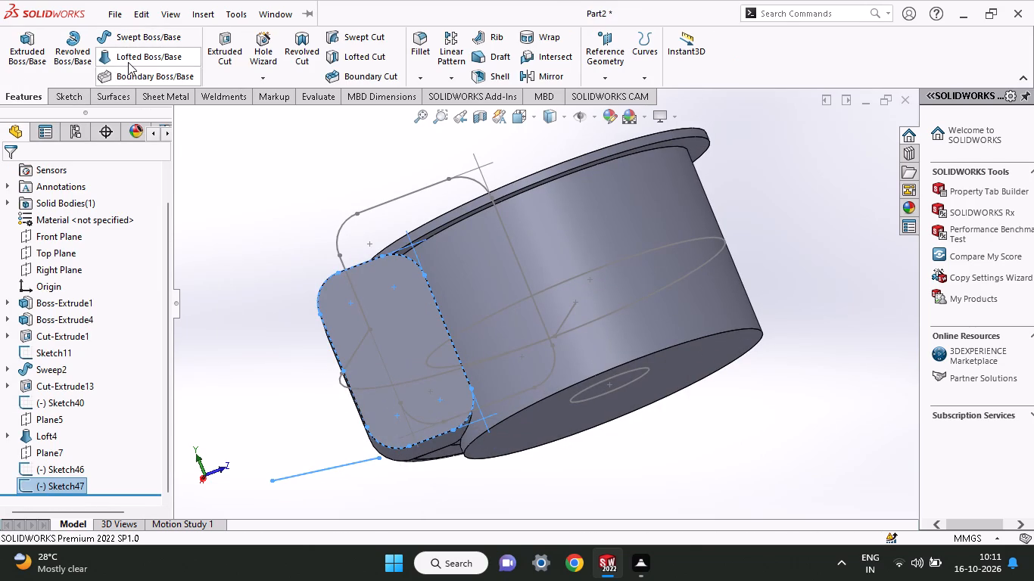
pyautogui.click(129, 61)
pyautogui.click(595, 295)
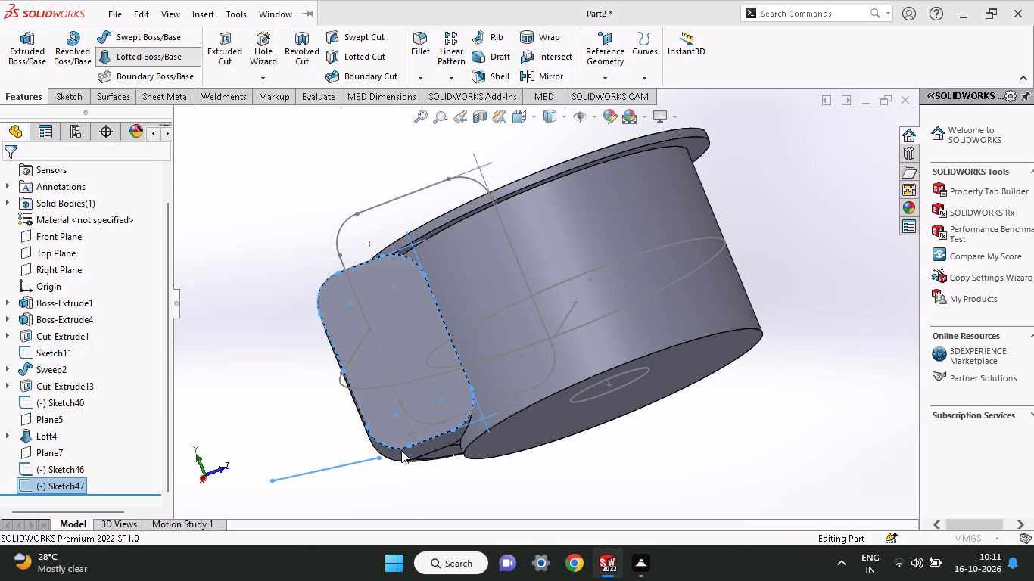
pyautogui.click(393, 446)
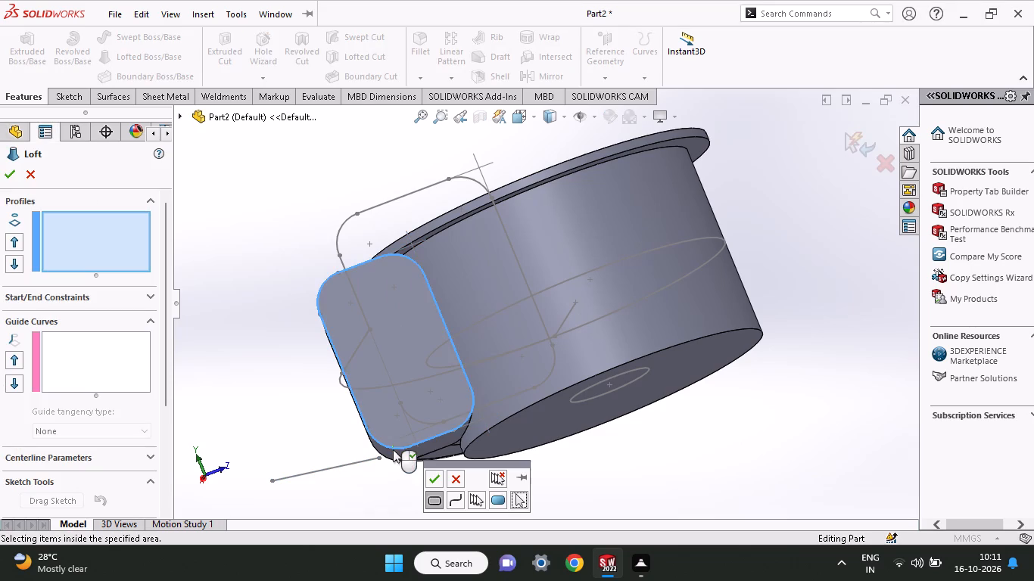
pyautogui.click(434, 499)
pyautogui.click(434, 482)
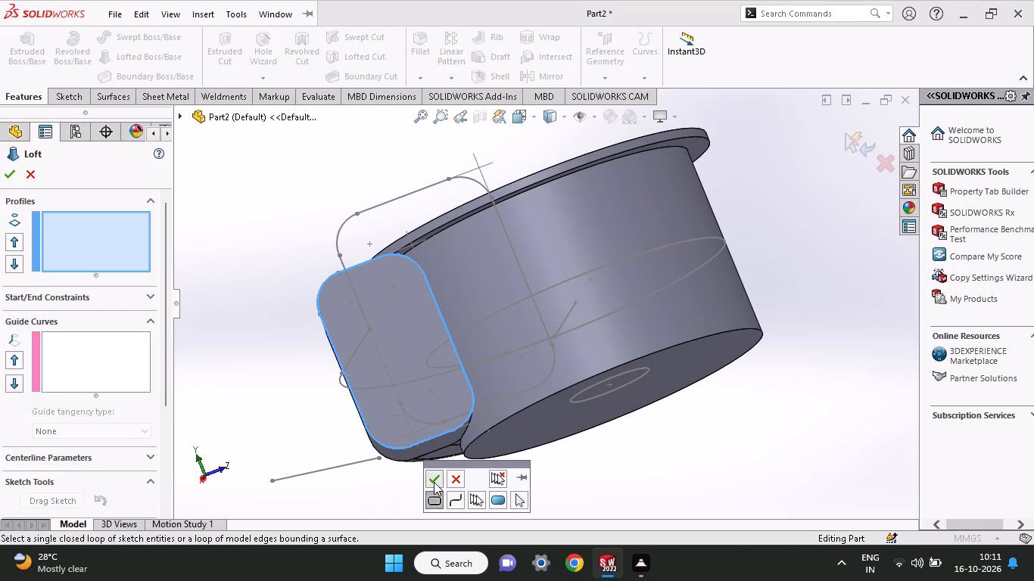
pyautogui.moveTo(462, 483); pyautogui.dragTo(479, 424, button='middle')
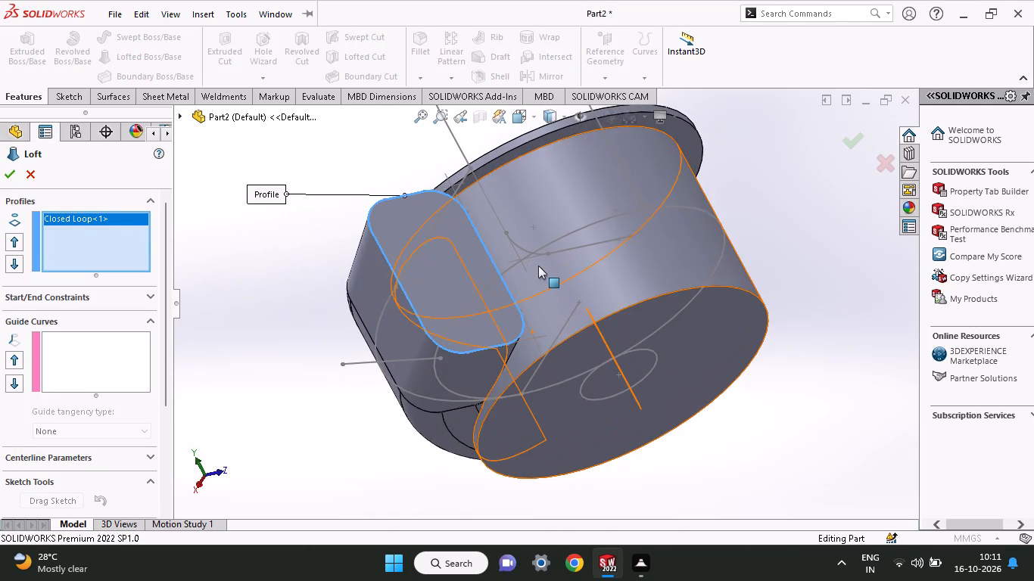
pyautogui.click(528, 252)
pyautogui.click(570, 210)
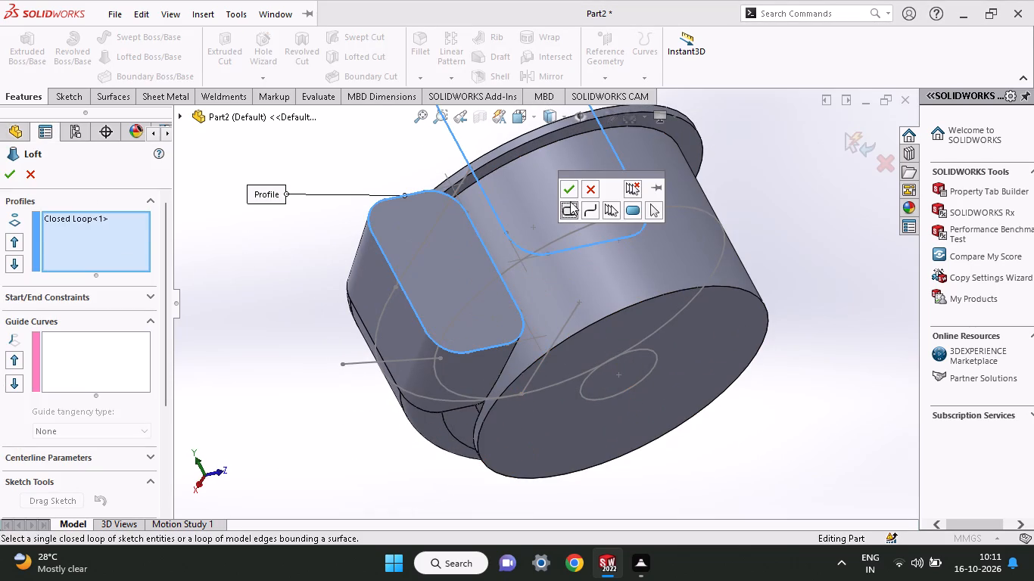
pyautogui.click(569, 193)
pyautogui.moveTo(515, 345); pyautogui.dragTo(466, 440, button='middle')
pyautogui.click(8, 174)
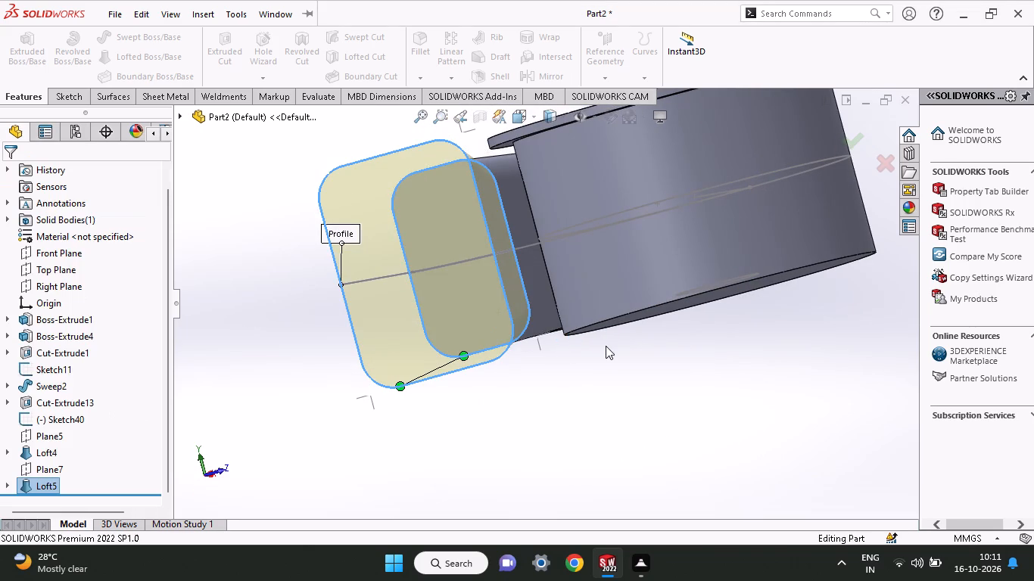
# Examine the lofted outlet extension from several angles, checking its shape and transition into the scroll.
pyautogui.moveTo(606, 346); pyautogui.dragTo(618, 384, button='middle')
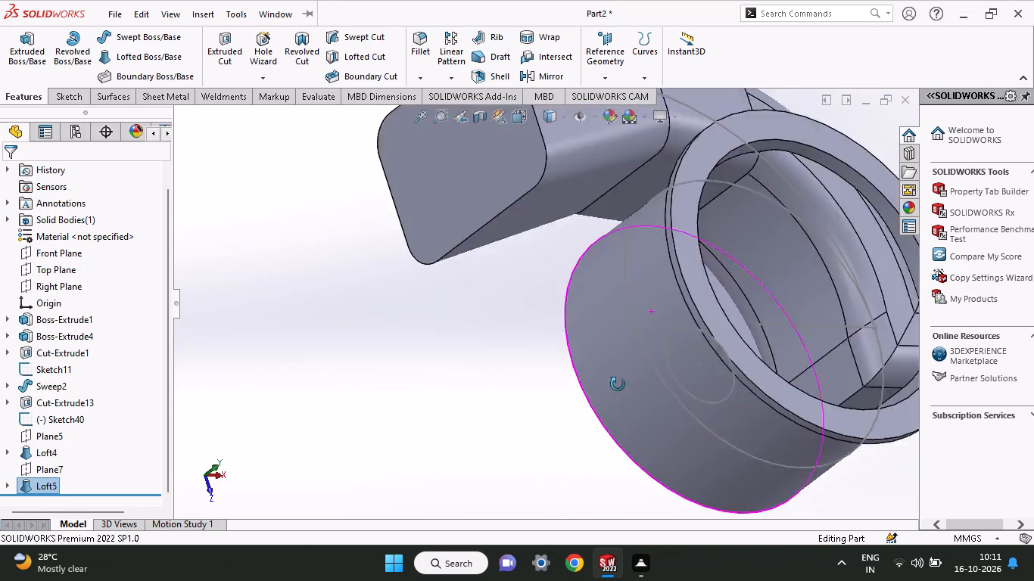
pyautogui.moveTo(618, 384); pyautogui.dragTo(572, 481, button='middle')
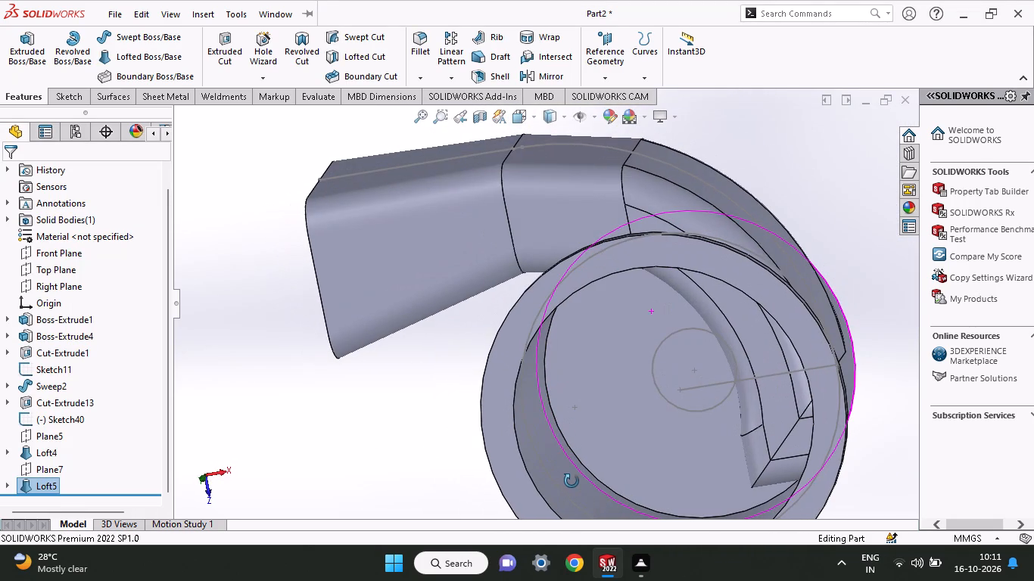
pyautogui.moveTo(572, 481); pyautogui.dragTo(576, 451, button='middle')
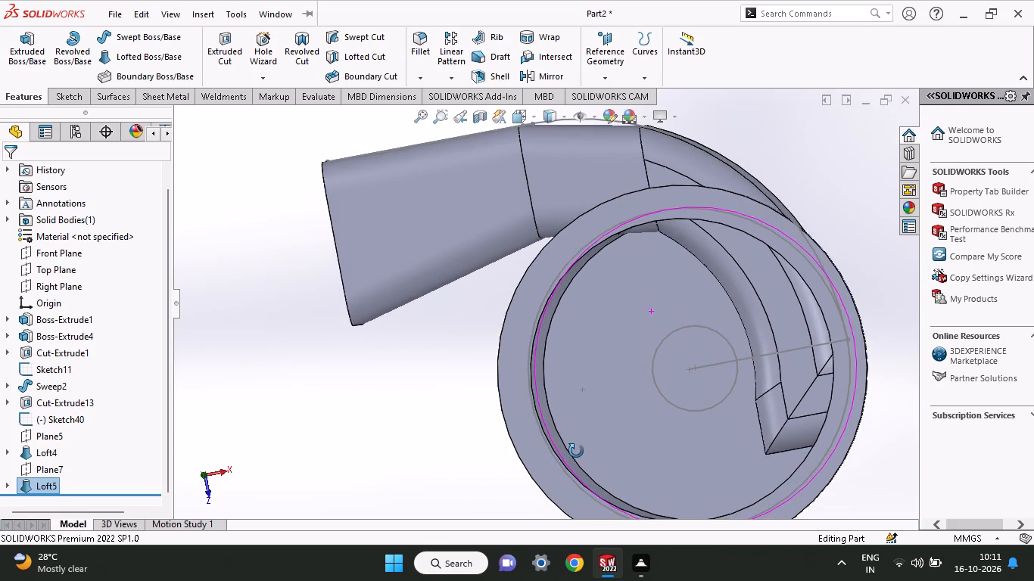
pyautogui.moveTo(576, 451); pyautogui.dragTo(458, 580, button='middle')
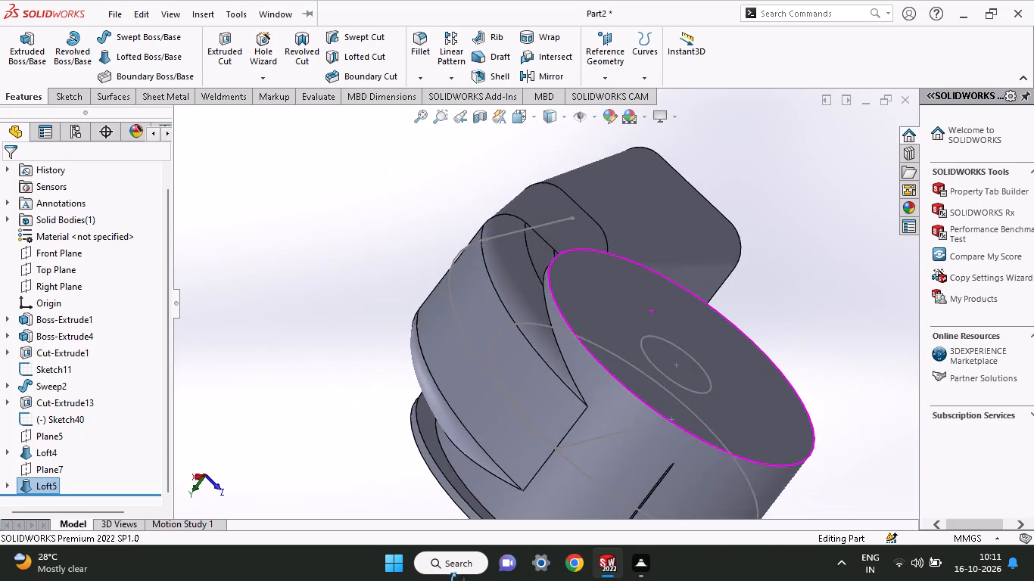
pyautogui.moveTo(458, 580); pyautogui.dragTo(559, 427, button='middle')
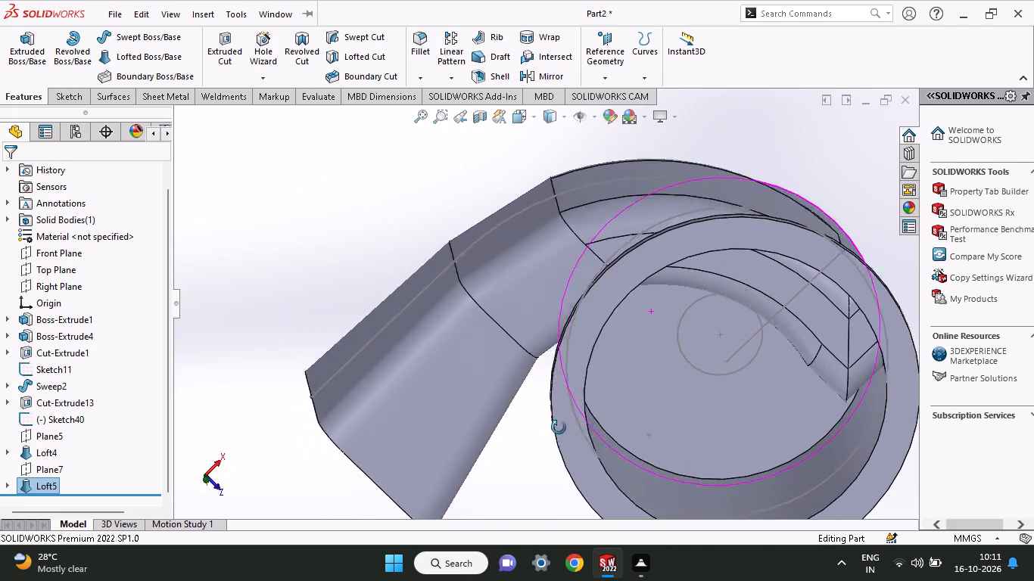
pyautogui.moveTo(559, 427); pyautogui.dragTo(556, 381, button='middle')
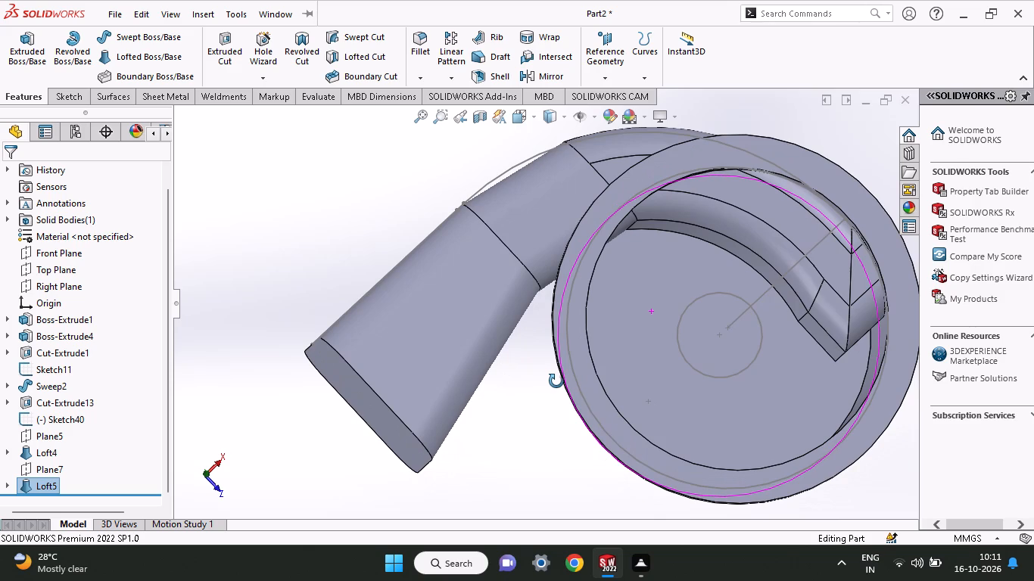
pyautogui.moveTo(556, 381); pyautogui.dragTo(545, 392, button='middle')
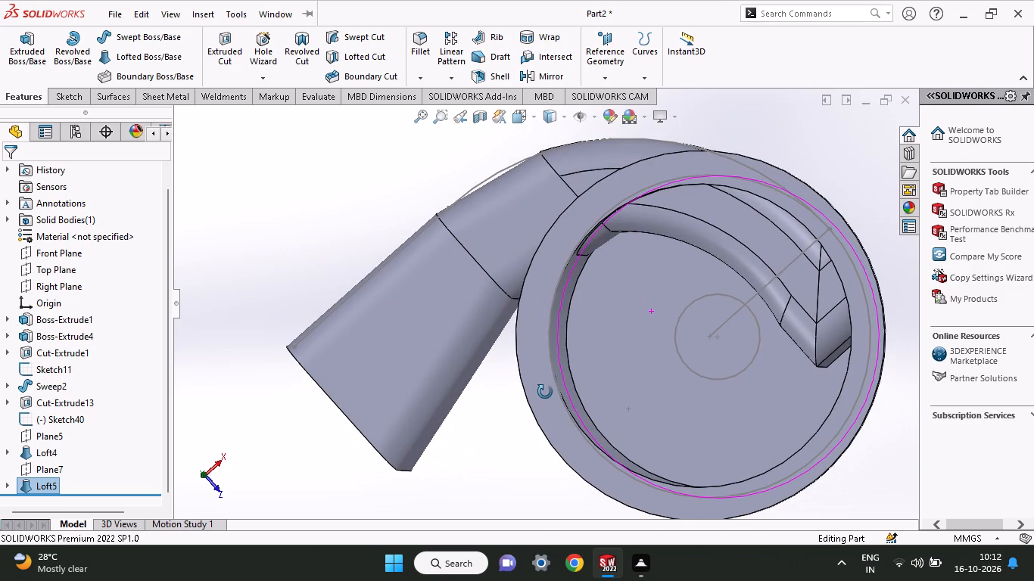
pyautogui.moveTo(545, 392); pyautogui.dragTo(553, 499, button='middle')
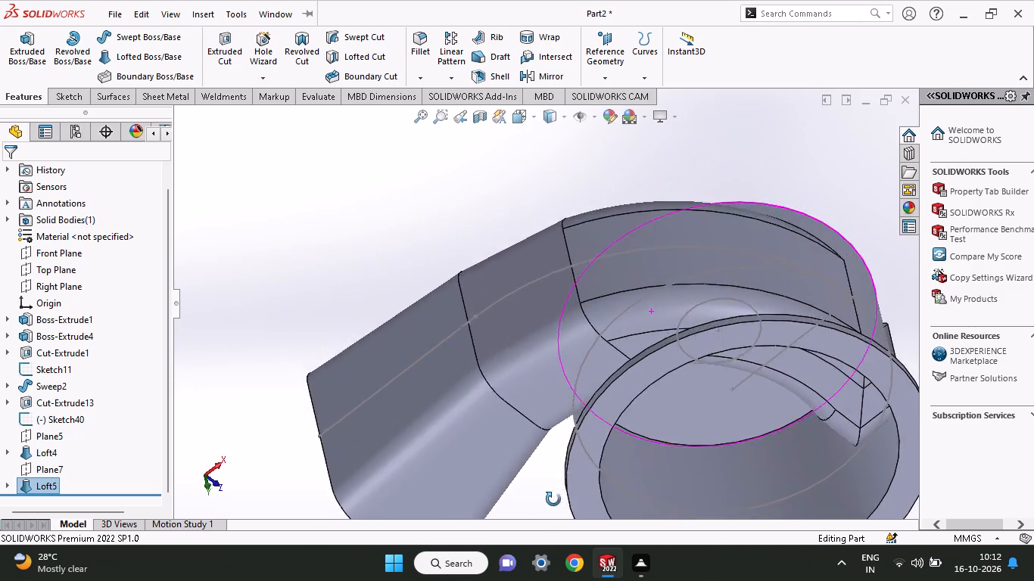
pyautogui.moveTo(553, 499); pyautogui.dragTo(538, 368, button='middle')
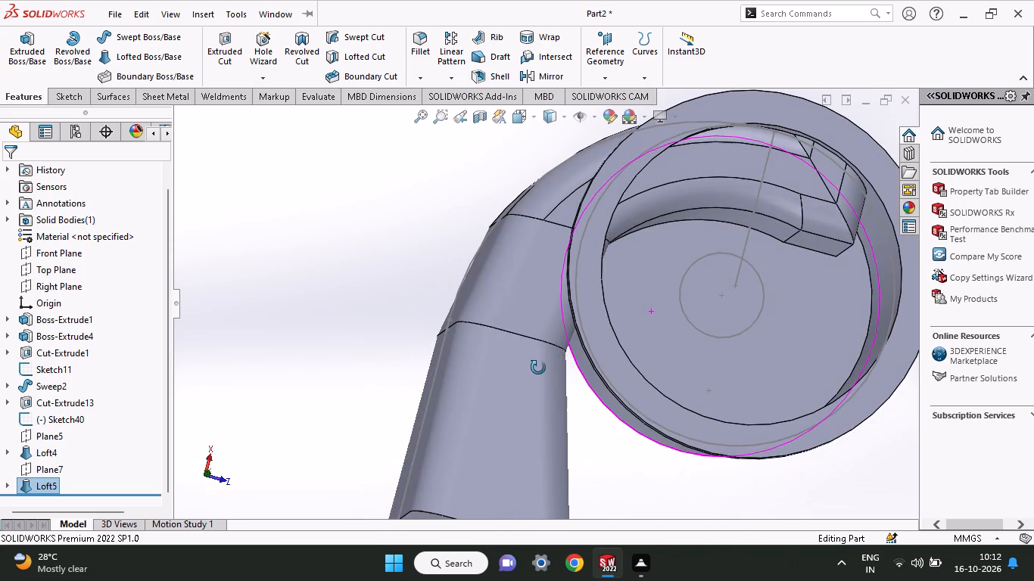
pyautogui.moveTo(538, 368); pyautogui.dragTo(554, 384, button='middle')
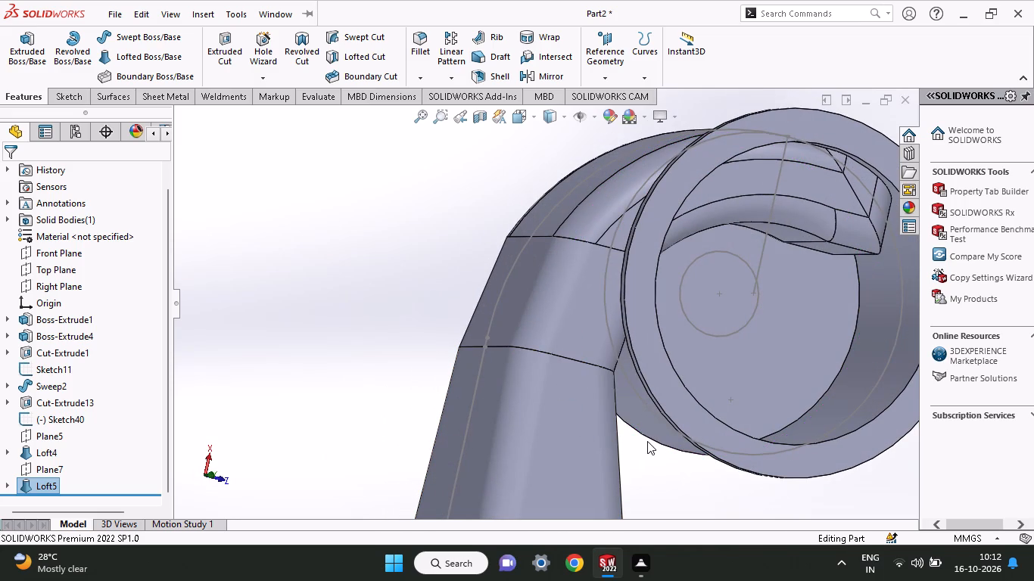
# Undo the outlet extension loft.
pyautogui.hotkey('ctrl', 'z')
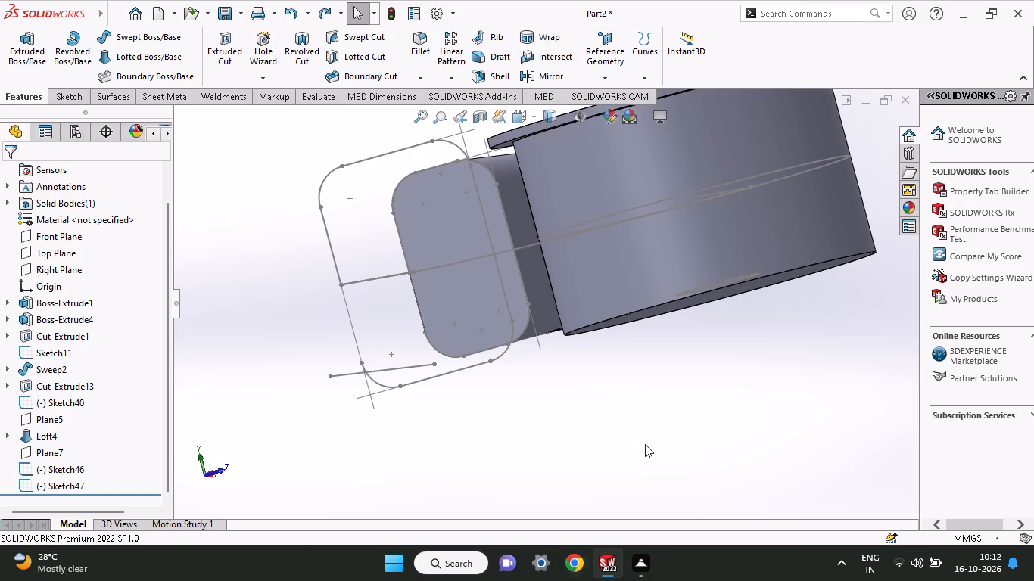
# Undo the whole rounded profile sketch on the scroll outlet's end face, including its fillets, dimensions and lines.
pyautogui.moveTo(597, 414); pyautogui.dragTo(659, 555, button='middle')
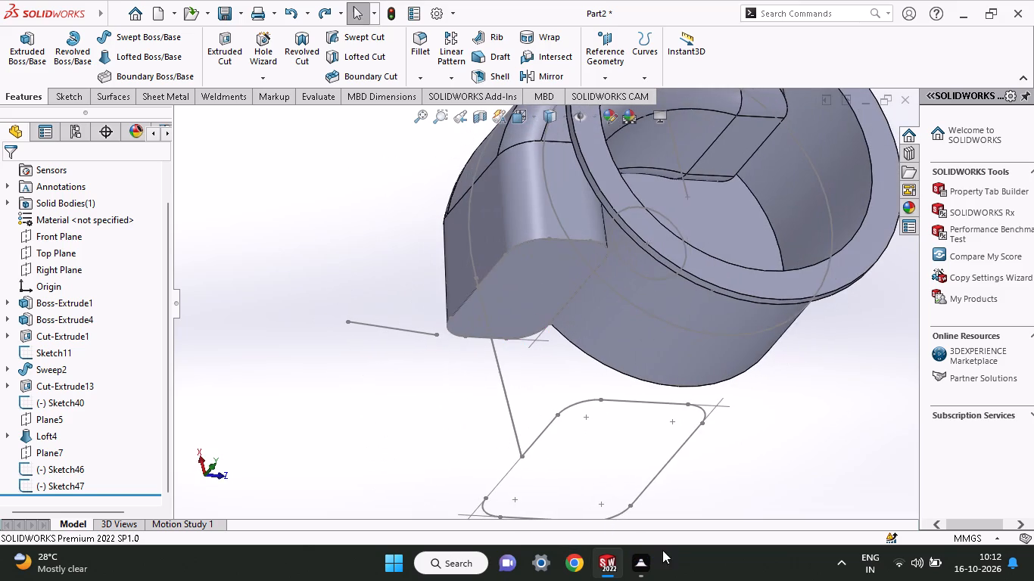
pyautogui.moveTo(712, 444); pyautogui.dragTo(687, 517, button='middle')
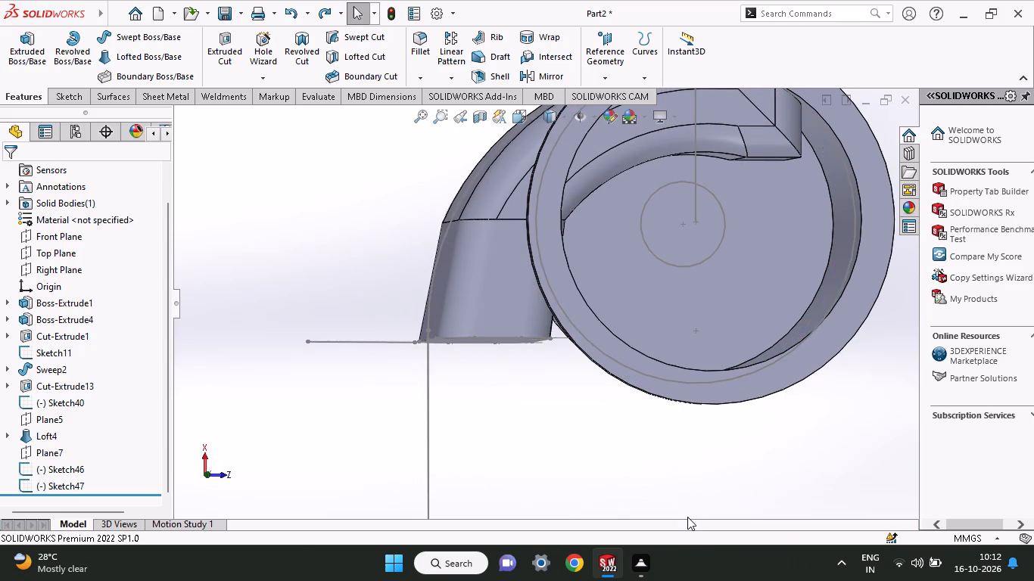
pyautogui.middleClick(686, 517)
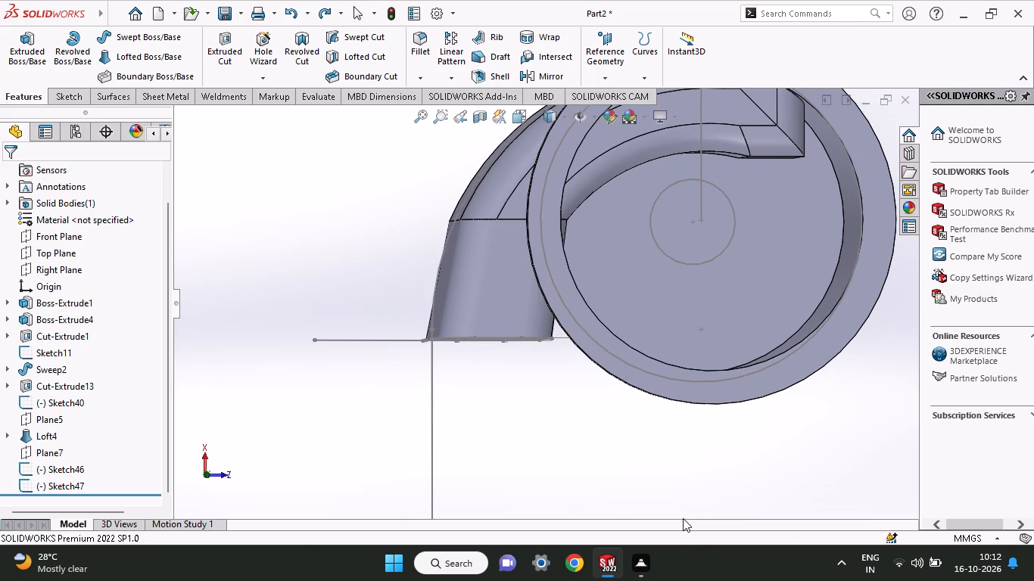
pyautogui.hotkey('ctrl', 'z')
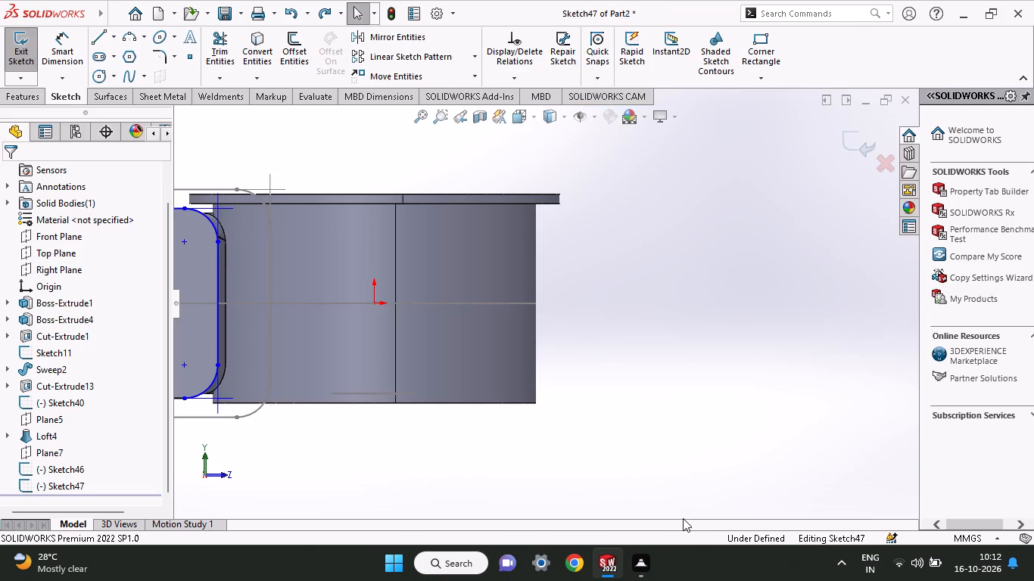
pyautogui.moveTo(489, 388); pyautogui.dragTo(562, 412, button='middle')
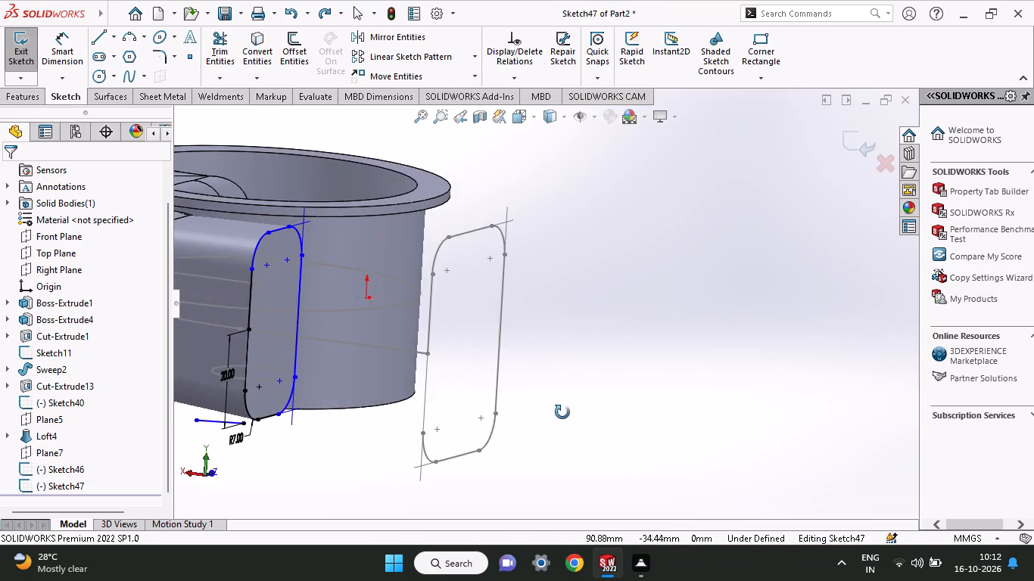
pyautogui.moveTo(562, 412); pyautogui.dragTo(615, 426, button='middle')
pyautogui.hotkey('ctrl', 'z')
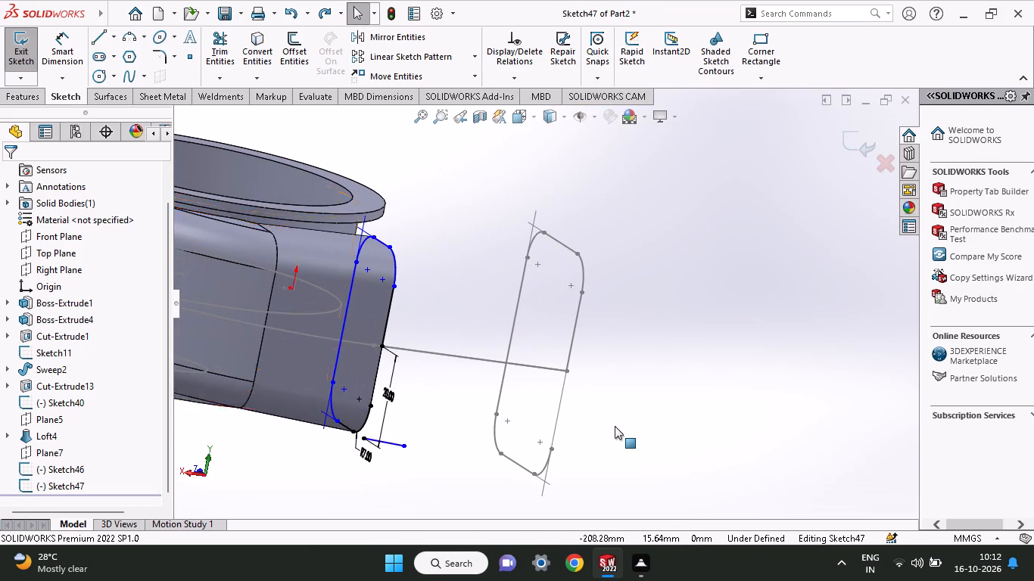
pyautogui.hotkey('ctrl', 'z')
pyautogui.hotkey('ctrl', 'z')
pyautogui.hotkey('ctrl', 'z')
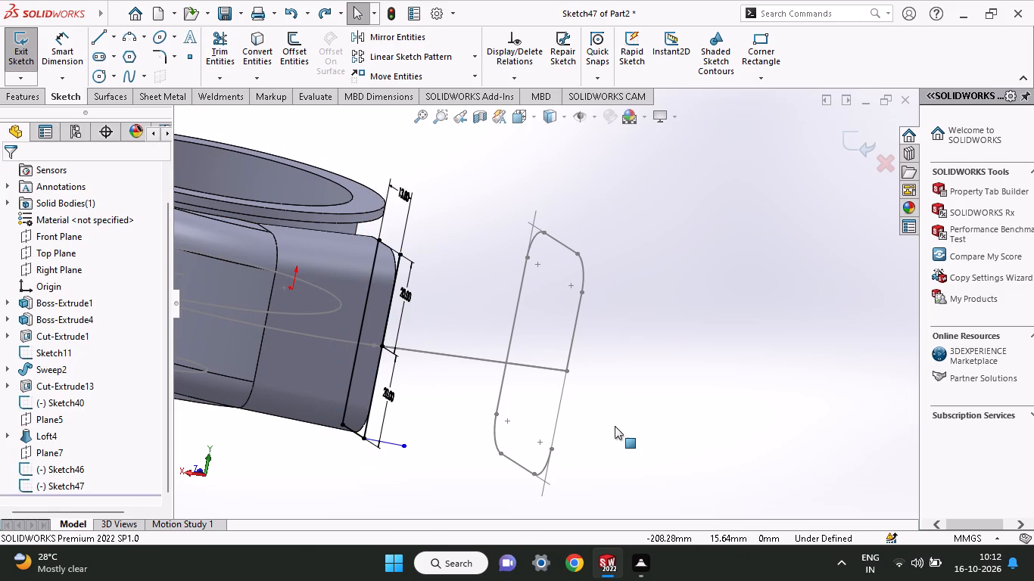
pyautogui.hotkey('ctrl', 'z')
pyautogui.hotkey('ctrl', 'z')
pyautogui.hotkey('ctrl', 'z')
pyautogui.hotkey('ctrl', 'z')
pyautogui.hotkey('ctrl', 'z')
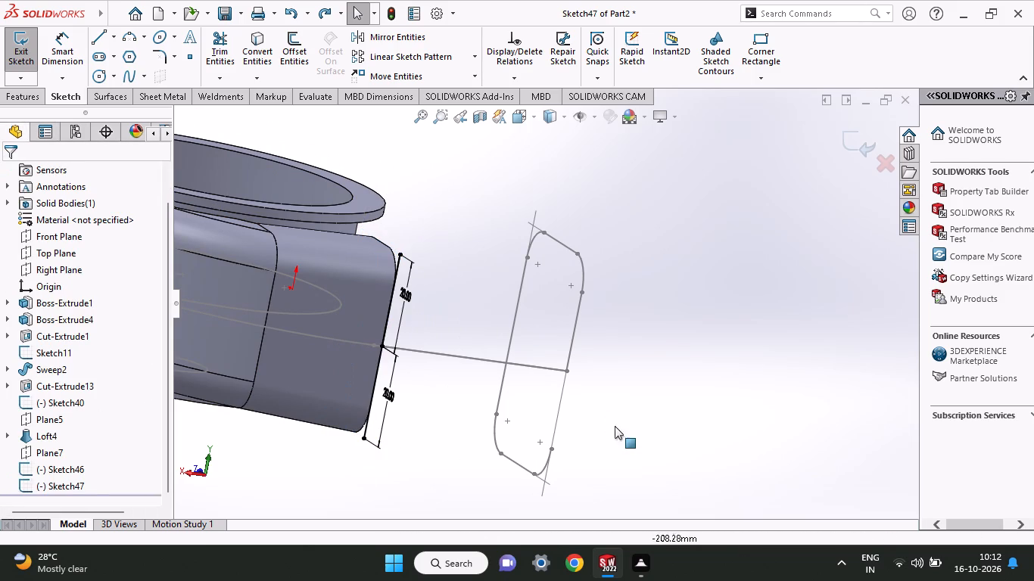
pyautogui.hotkey('ctrl', 'z')
pyautogui.hotkey('ctrl', 'z')
pyautogui.hotkey('ctrl', 'z')
pyautogui.hotkey('ctrl', 'z')
pyautogui.hotkey('ctrl', 'z')
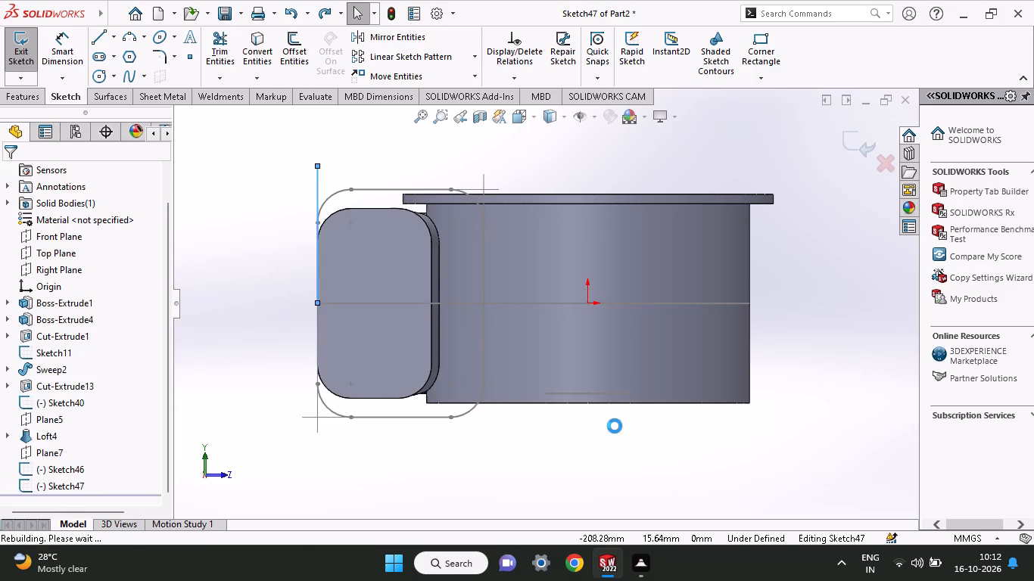
pyautogui.hotkey('ctrl', 'z')
pyautogui.hotkey('ctrl', 'z')
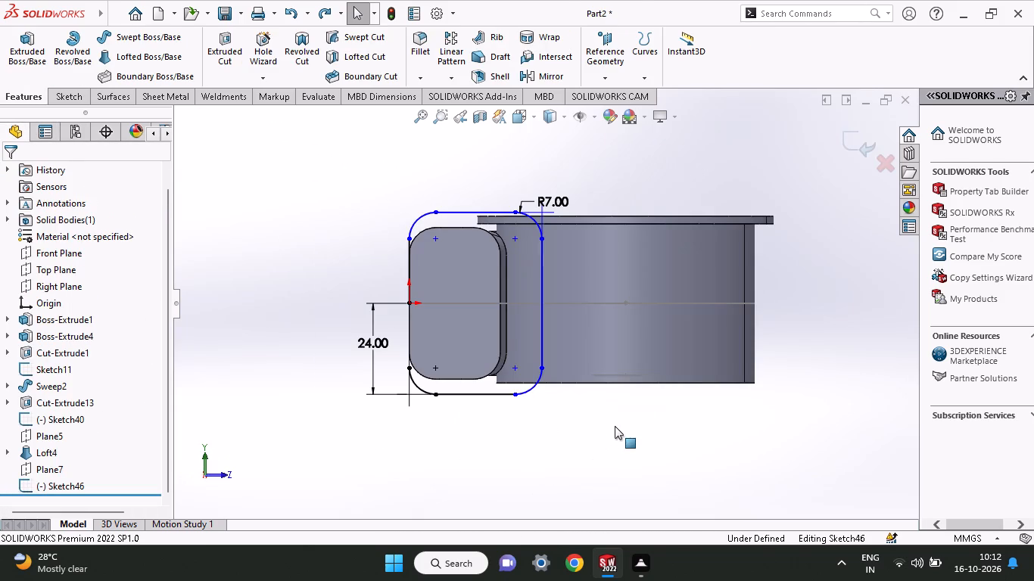
# Undo the whole rounded 35 by 48 mm rectangle sketch on the offset plane, keeping the plane itself.
pyautogui.hotkey('ctrl', 'z')
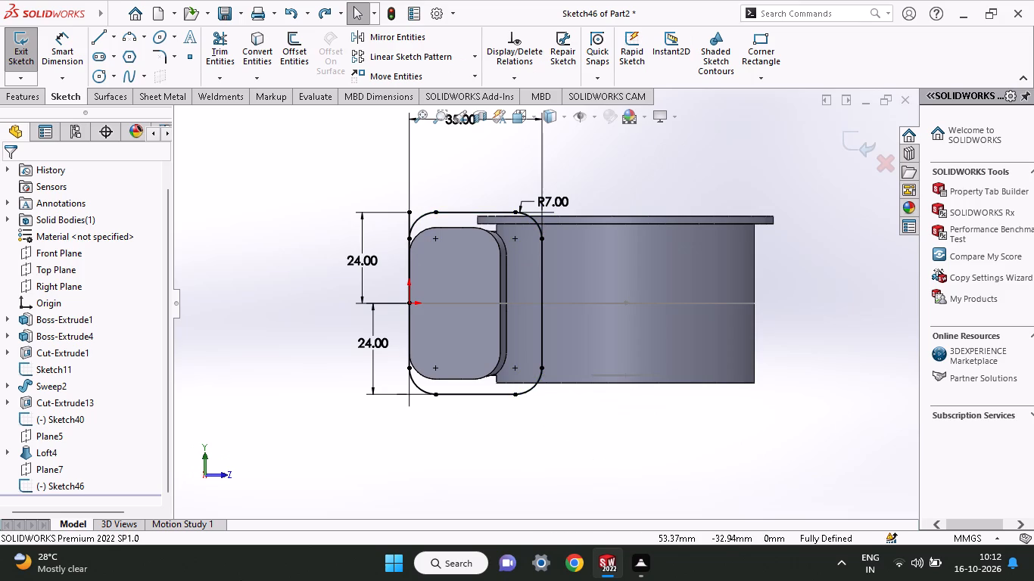
pyautogui.moveTo(329, 459); pyautogui.dragTo(444, 388, button='middle')
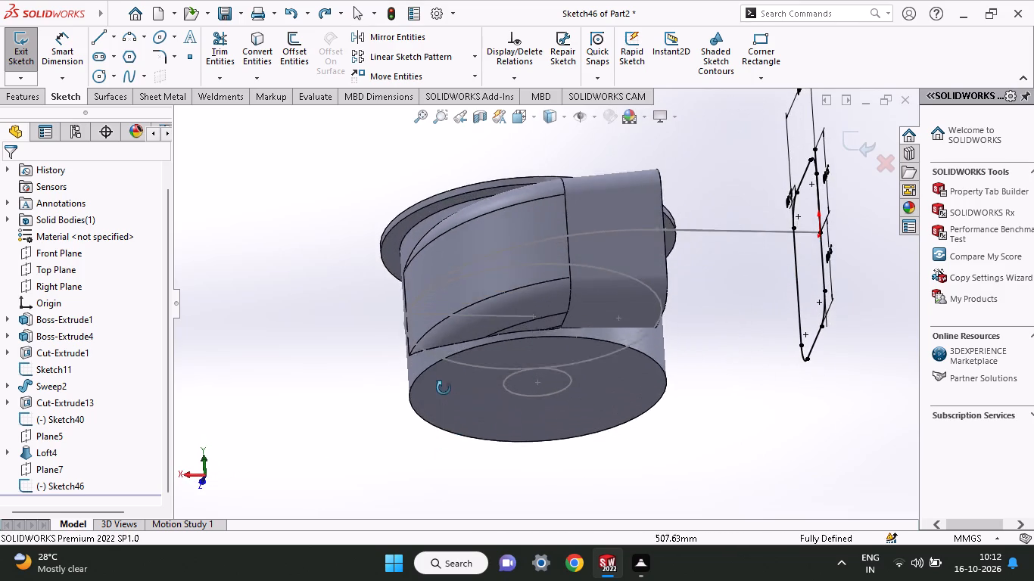
pyautogui.moveTo(444, 388); pyautogui.dragTo(444, 384, button='middle')
pyautogui.hotkey('ctrl', 'z')
pyautogui.hotkey('ctrl', 'z')
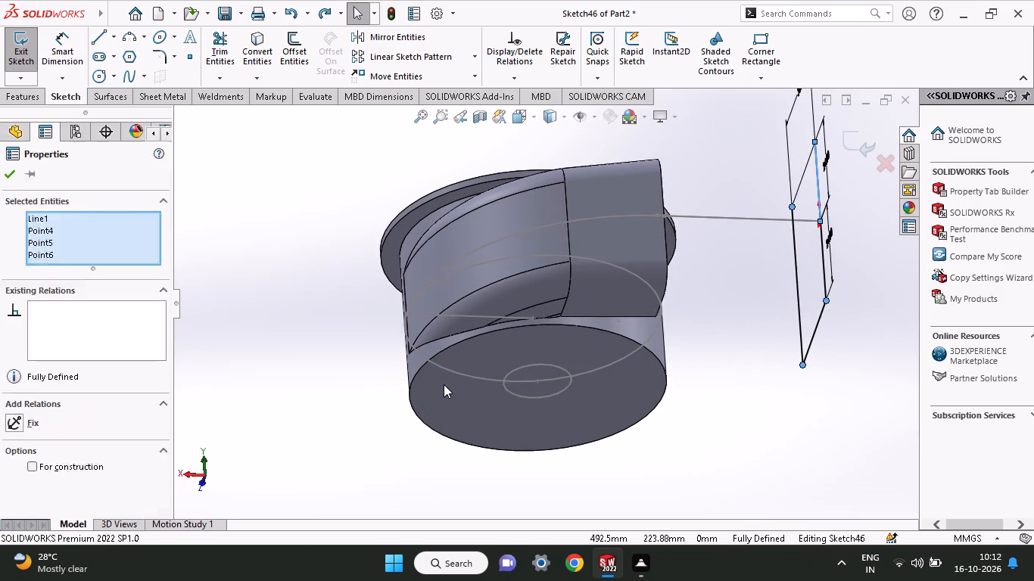
pyautogui.hotkey('ctrl', 'z')
pyautogui.hotkey('ctrl', 'z')
pyautogui.hotkey('ctrl', 'z')
pyautogui.hotkey('ctrl', 'z')
pyautogui.hotkey('ctrl', 'z')
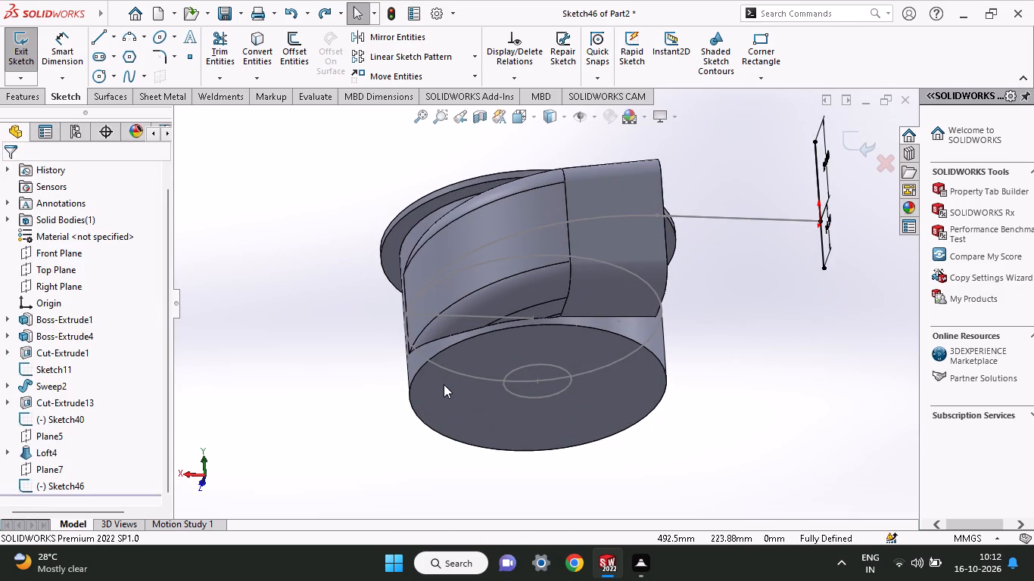
pyautogui.hotkey('ctrl', 'z')
pyautogui.hotkey('ctrl', 'z')
pyautogui.hotkey('ctrl', 'z')
pyautogui.hotkey('ctrl', 'z')
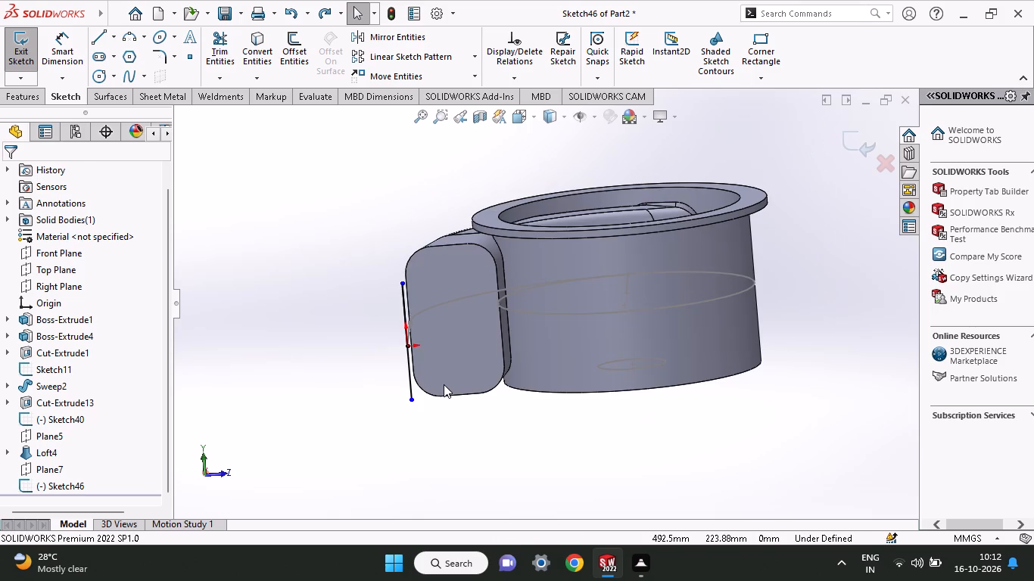
pyautogui.hotkey('ctrl', 'z')
pyautogui.hotkey('ctrl', 'z')
pyautogui.hotkey('ctrl', 'z')
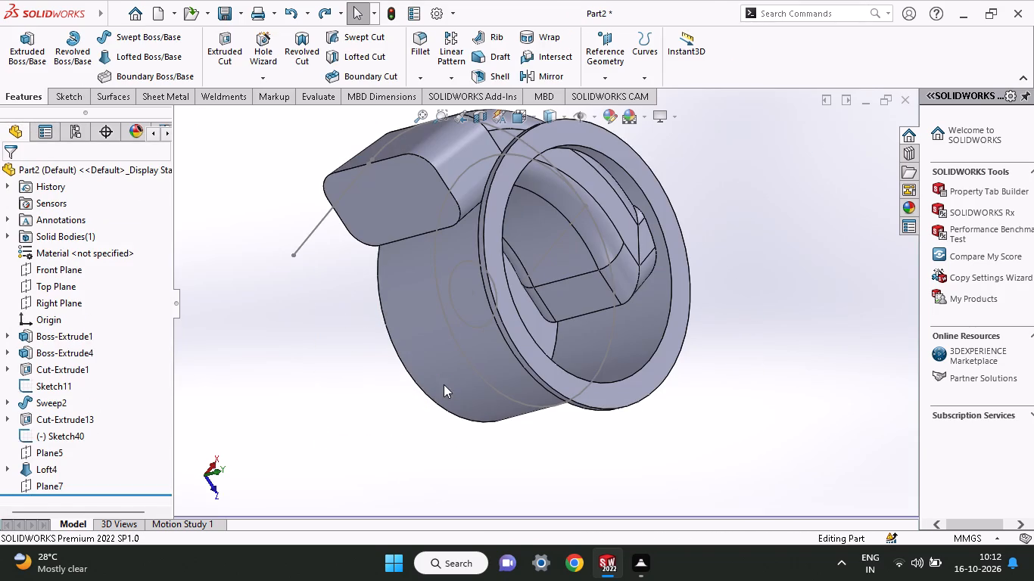
# Undo the offset plane and the earlier outlet loft, going back into the 24 mm wide rounded profile sketch.
pyautogui.hotkey('ctrl', 'z')
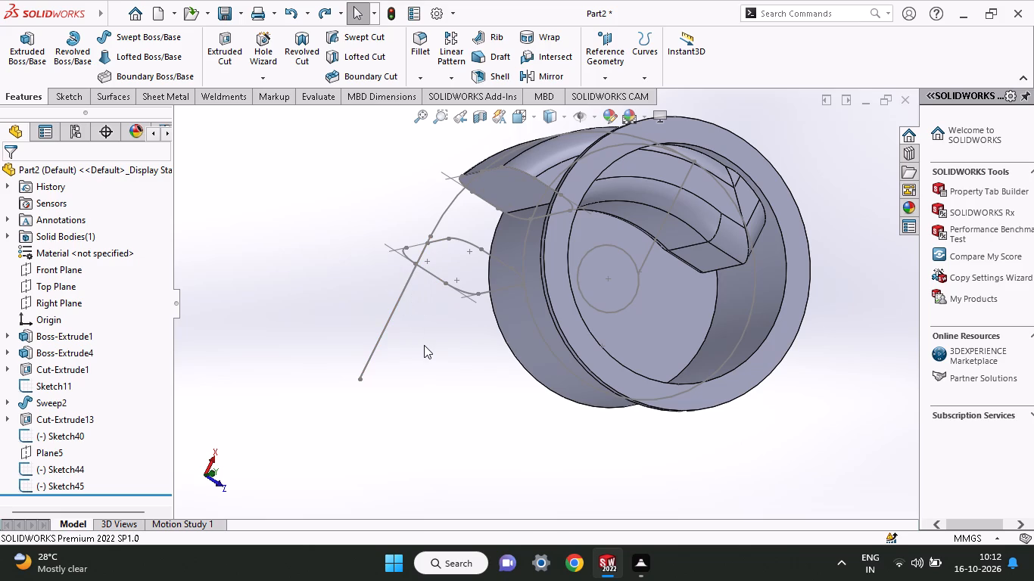
pyautogui.hotkey('ctrl', 'z')
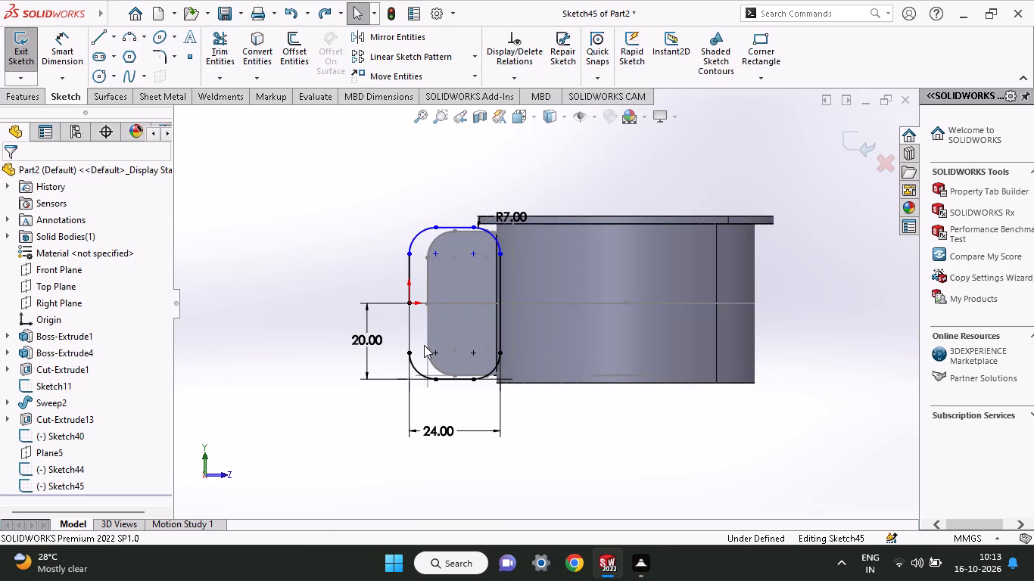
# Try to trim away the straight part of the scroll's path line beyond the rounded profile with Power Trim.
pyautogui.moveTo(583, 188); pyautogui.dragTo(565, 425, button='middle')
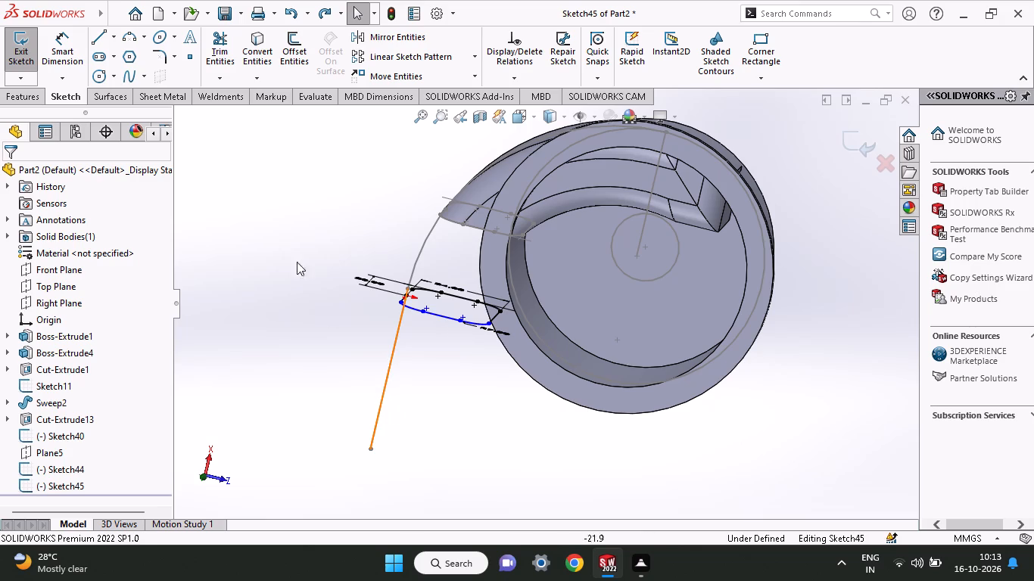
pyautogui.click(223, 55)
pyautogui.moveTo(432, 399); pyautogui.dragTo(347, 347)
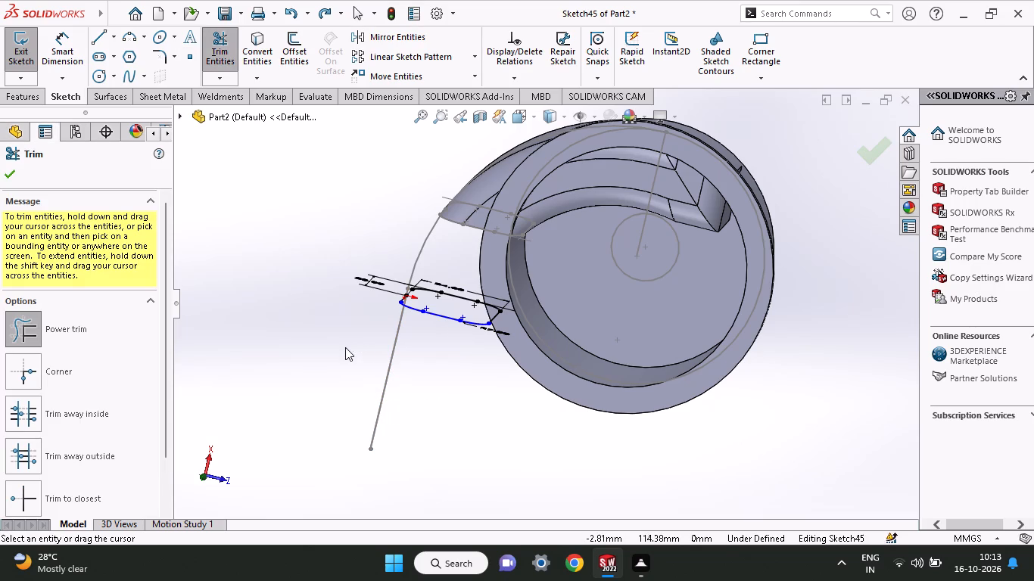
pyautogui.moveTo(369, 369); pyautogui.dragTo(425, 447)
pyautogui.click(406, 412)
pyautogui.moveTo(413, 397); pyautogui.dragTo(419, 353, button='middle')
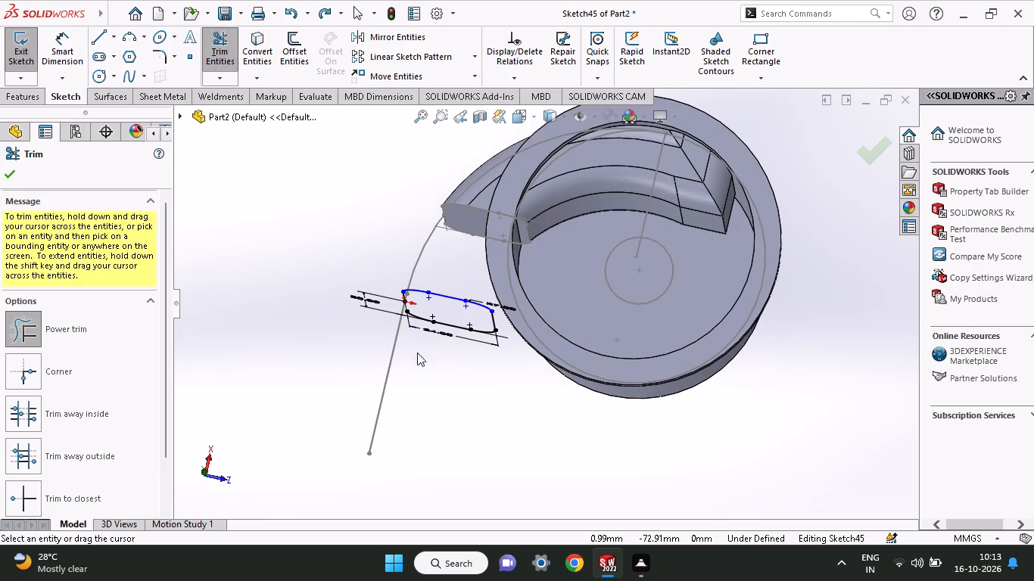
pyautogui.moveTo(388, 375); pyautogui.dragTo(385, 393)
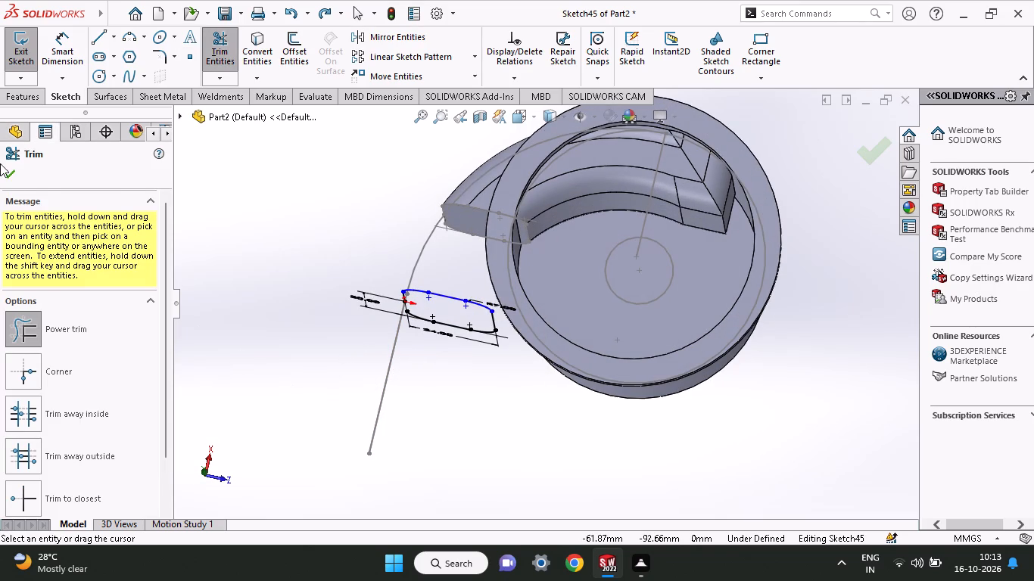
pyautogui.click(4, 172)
# Start a swept boss and try to pick the curved scroll line as its path with open- and closed-loop selection.
pyautogui.click(14, 102)
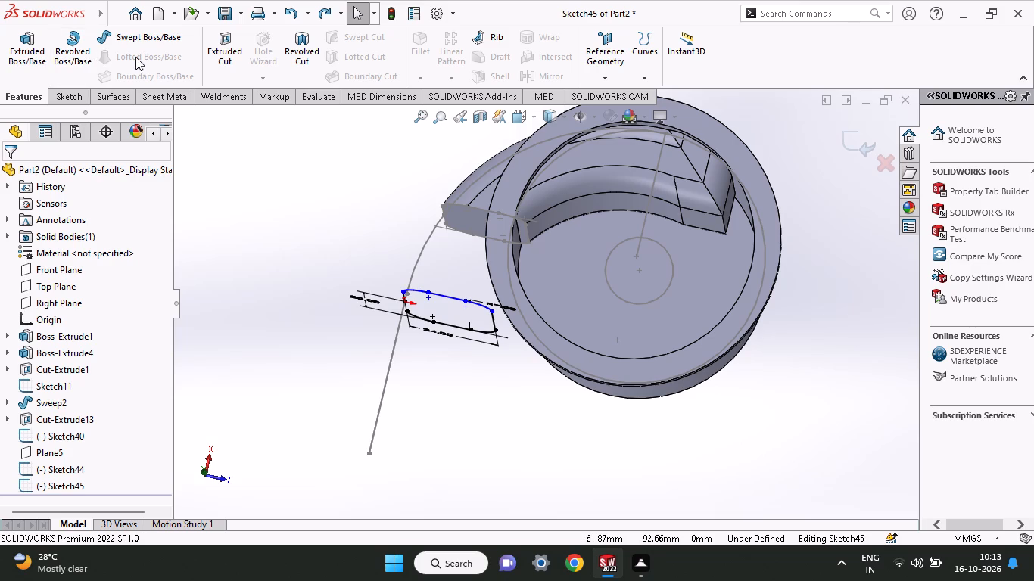
pyautogui.click(139, 36)
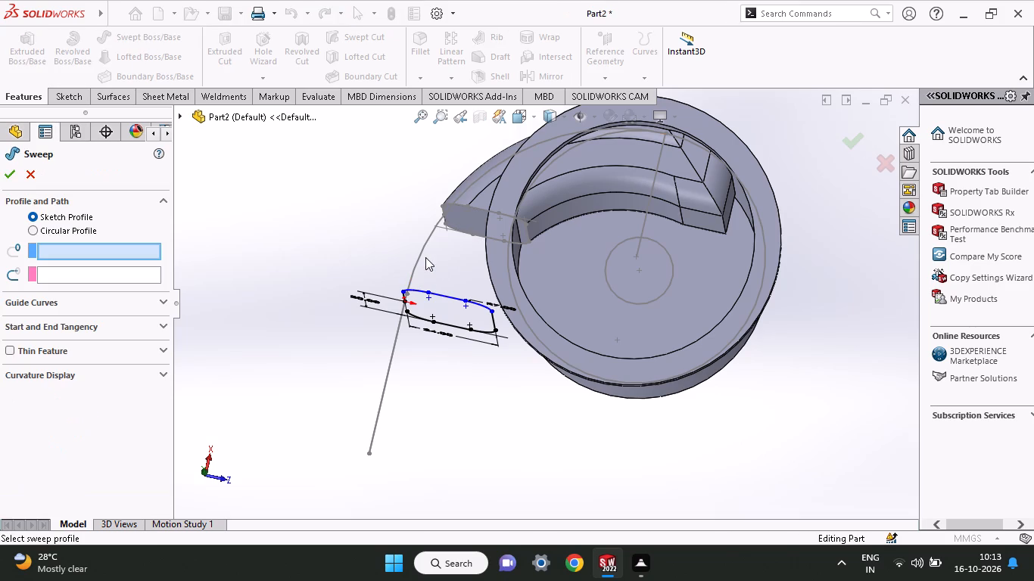
pyautogui.click(421, 251)
pyautogui.moveTo(437, 297); pyautogui.dragTo(503, 334, button='middle')
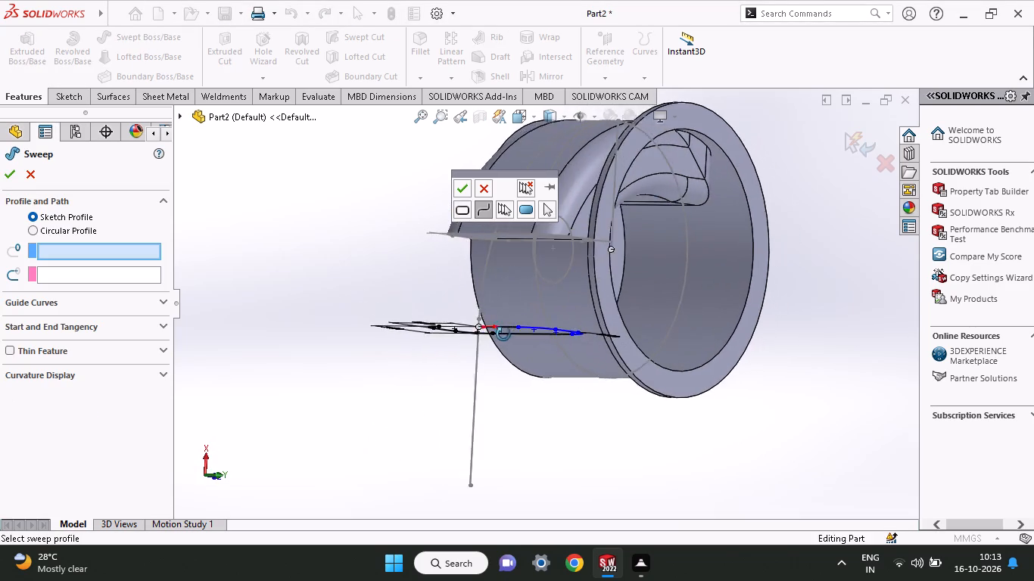
pyautogui.moveTo(503, 334); pyautogui.dragTo(508, 337, button='middle')
pyautogui.click(94, 269)
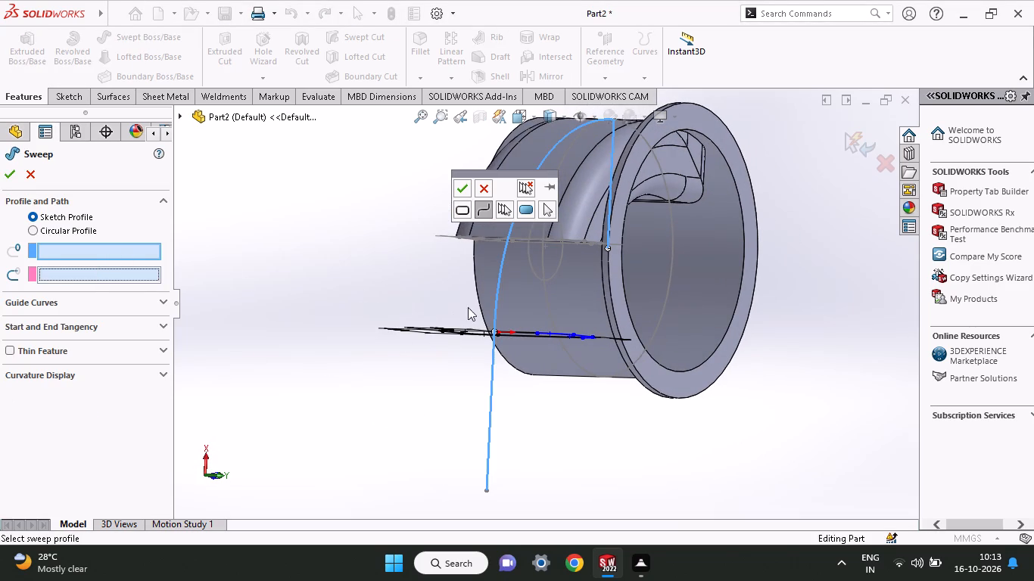
pyautogui.click(499, 297)
pyautogui.click(472, 211)
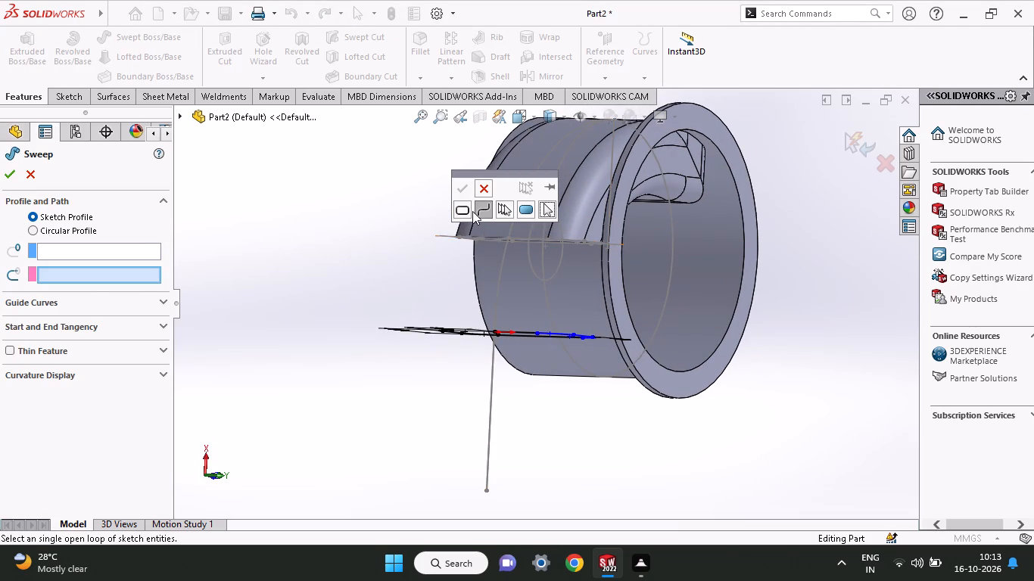
pyautogui.click(469, 208)
pyautogui.click(476, 208)
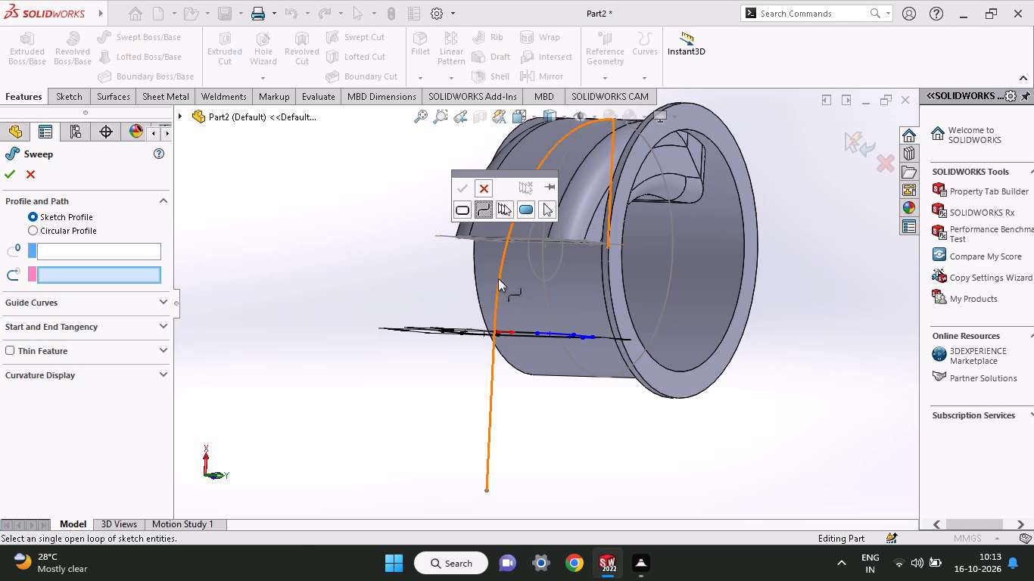
pyautogui.click(498, 278)
pyautogui.click(464, 204)
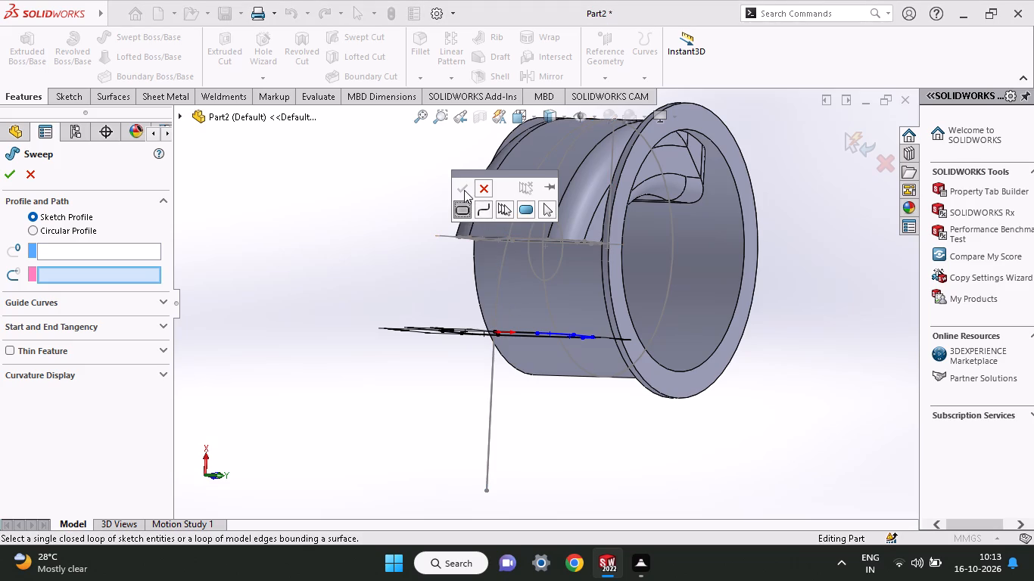
pyautogui.click(478, 210)
pyautogui.click(464, 191)
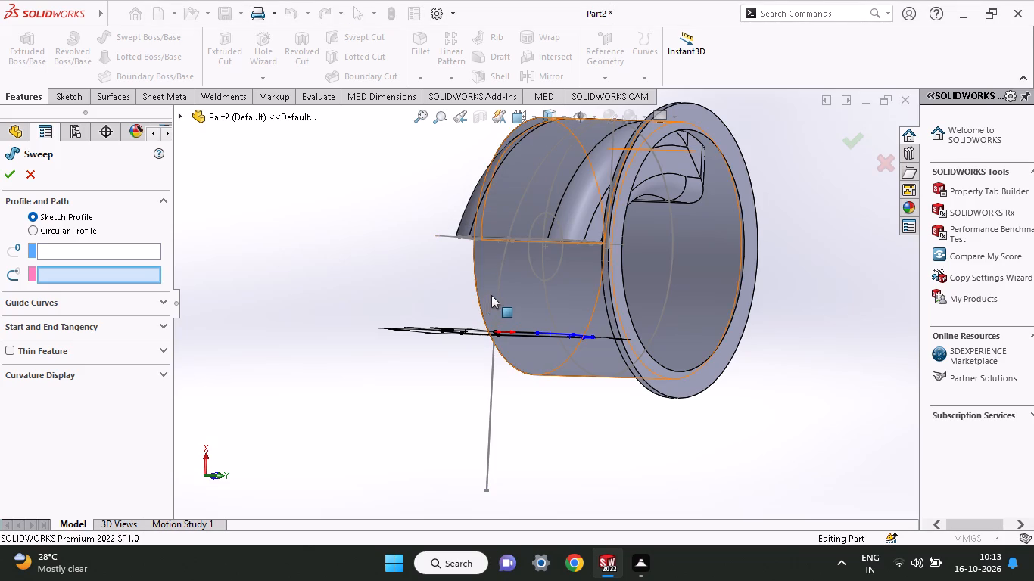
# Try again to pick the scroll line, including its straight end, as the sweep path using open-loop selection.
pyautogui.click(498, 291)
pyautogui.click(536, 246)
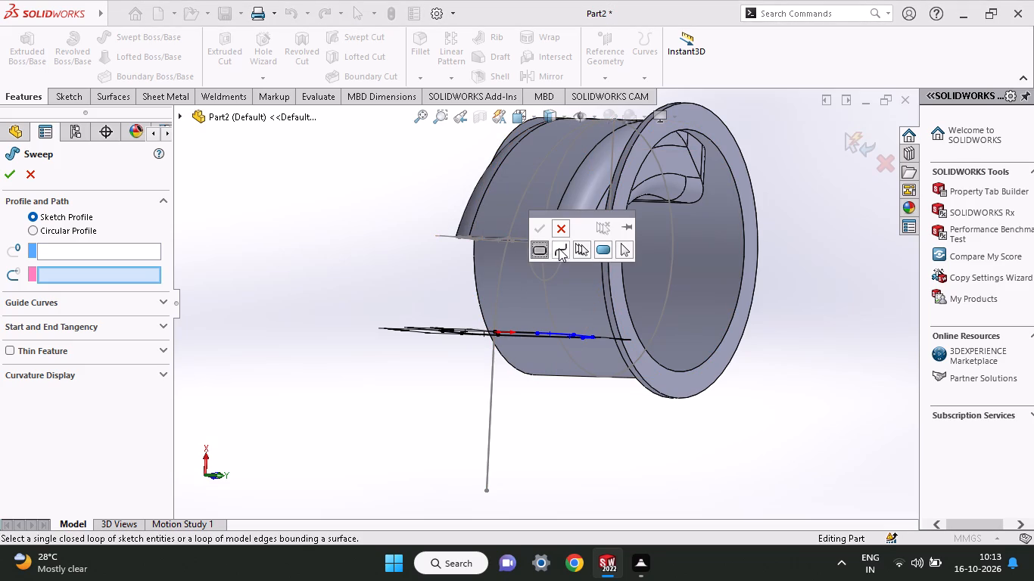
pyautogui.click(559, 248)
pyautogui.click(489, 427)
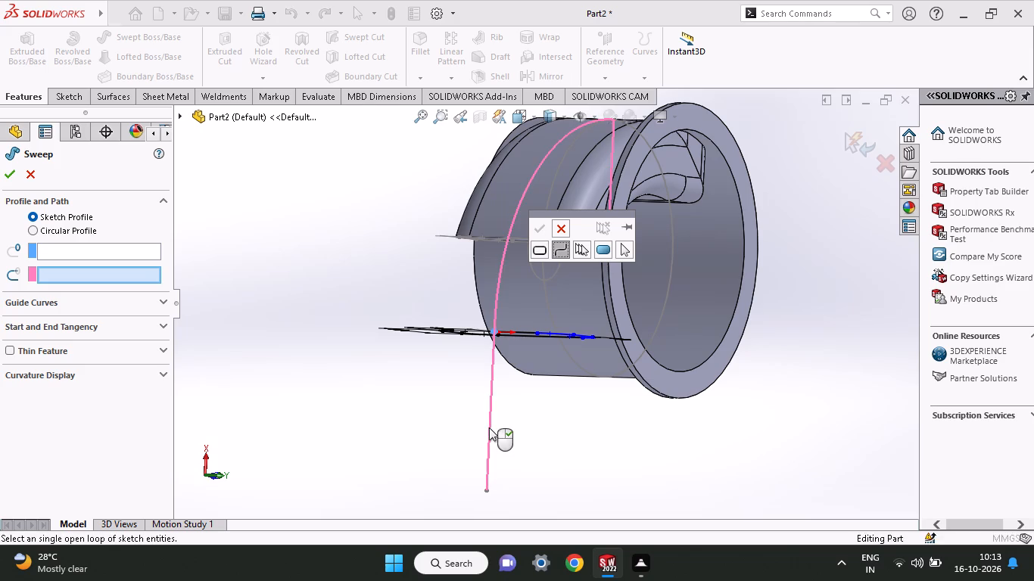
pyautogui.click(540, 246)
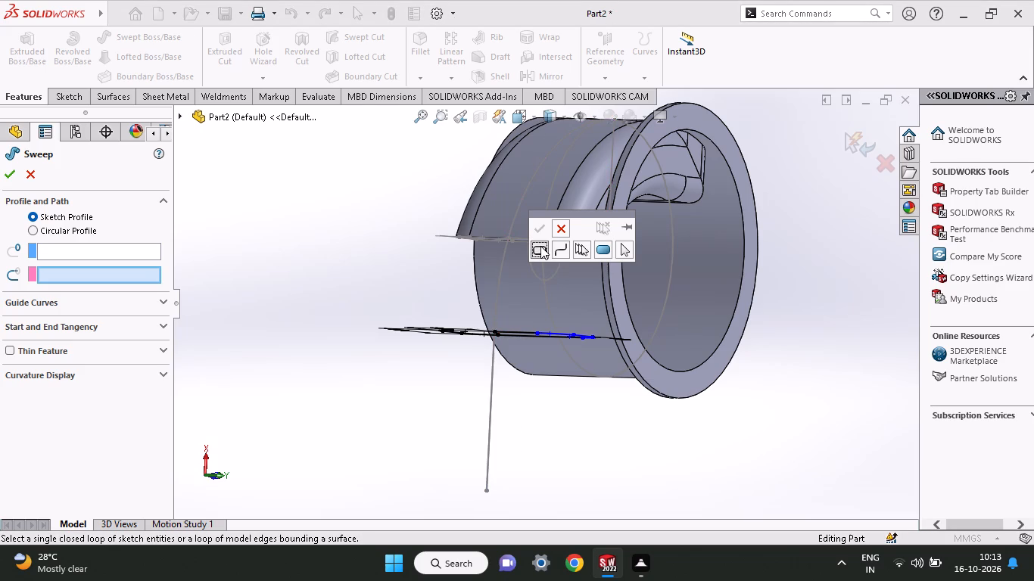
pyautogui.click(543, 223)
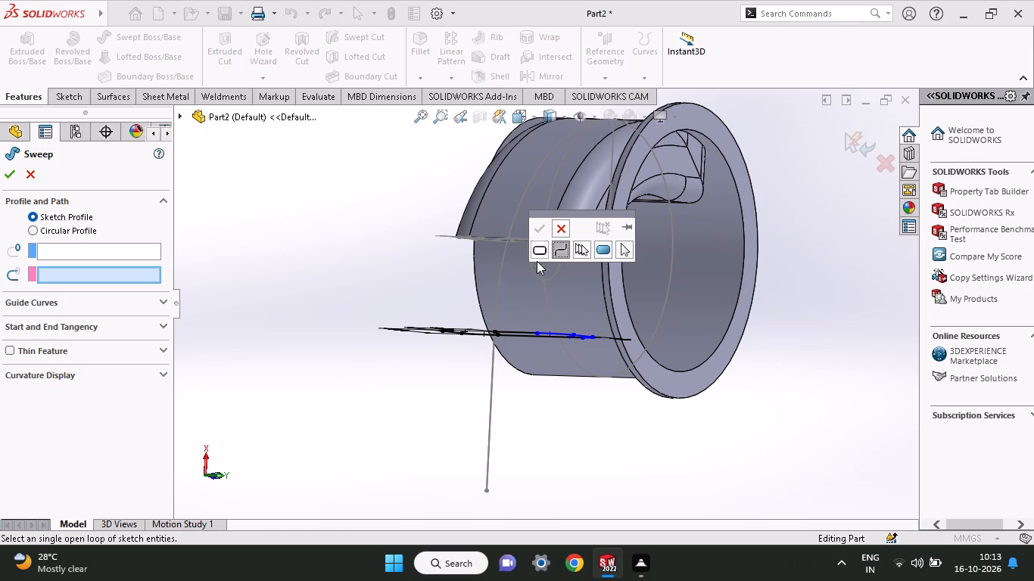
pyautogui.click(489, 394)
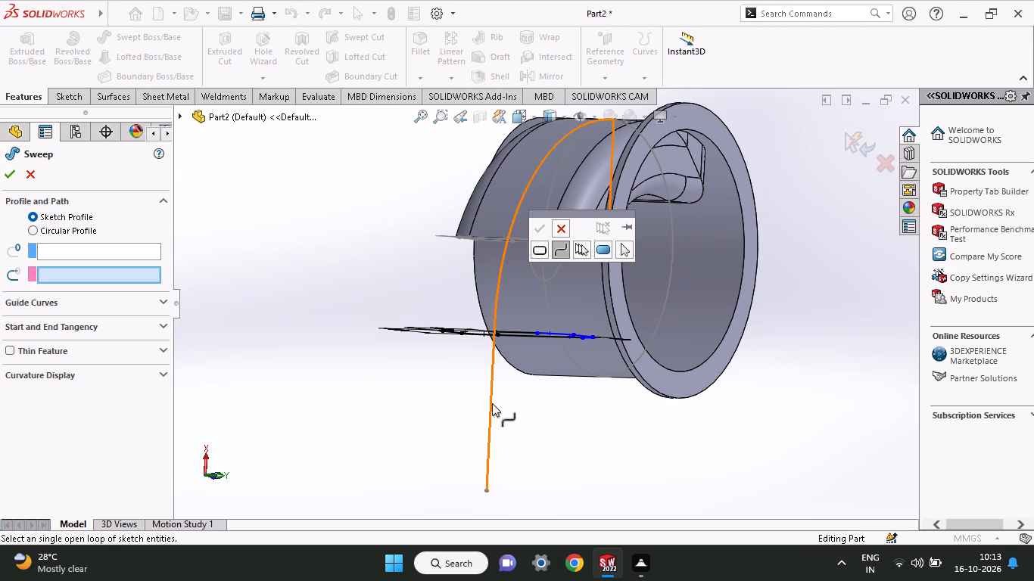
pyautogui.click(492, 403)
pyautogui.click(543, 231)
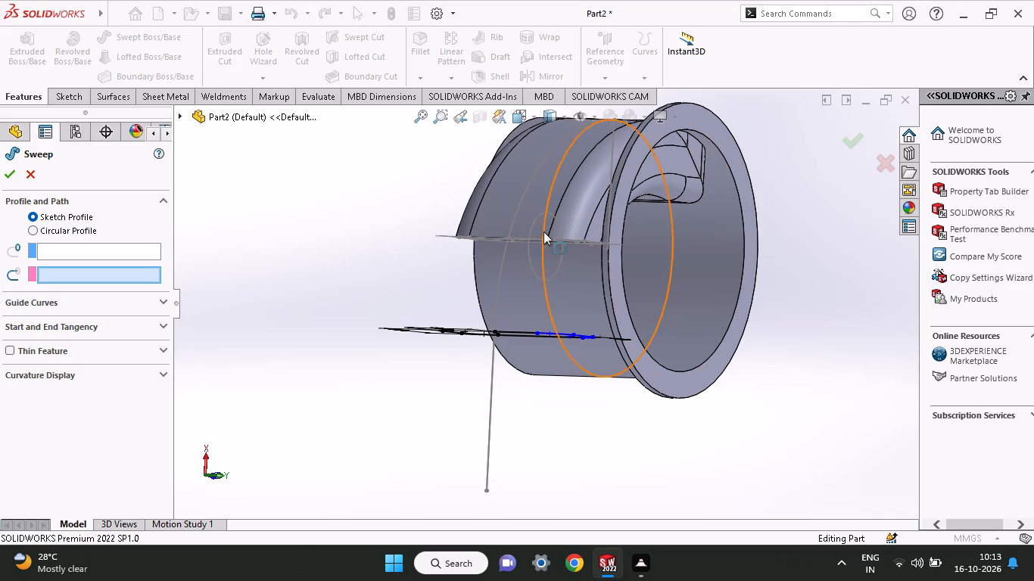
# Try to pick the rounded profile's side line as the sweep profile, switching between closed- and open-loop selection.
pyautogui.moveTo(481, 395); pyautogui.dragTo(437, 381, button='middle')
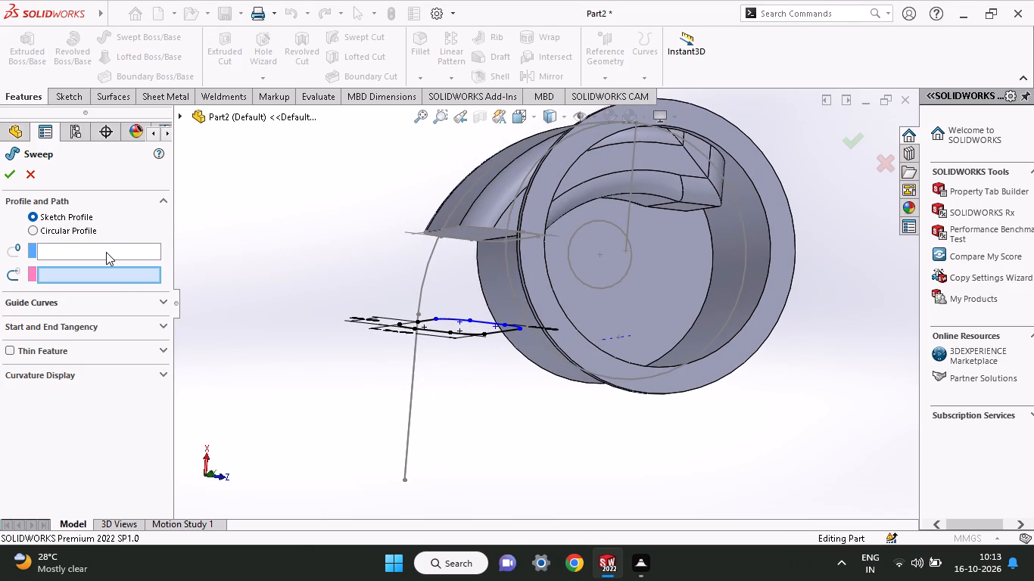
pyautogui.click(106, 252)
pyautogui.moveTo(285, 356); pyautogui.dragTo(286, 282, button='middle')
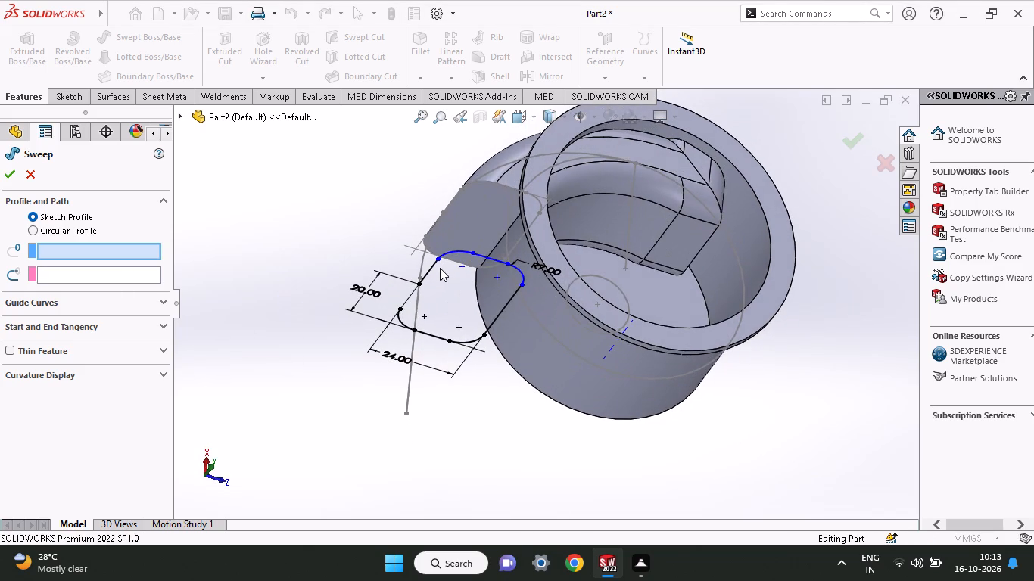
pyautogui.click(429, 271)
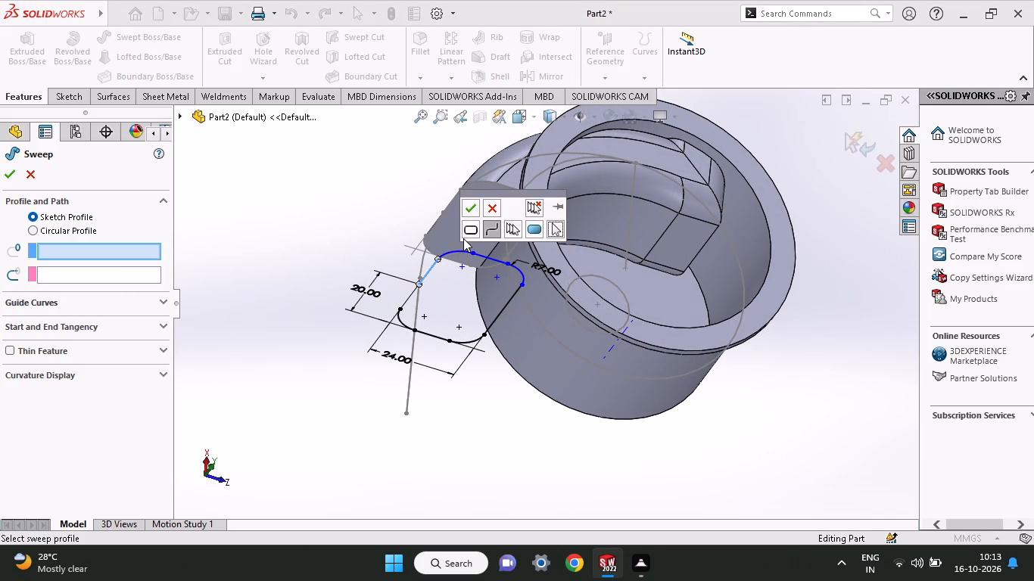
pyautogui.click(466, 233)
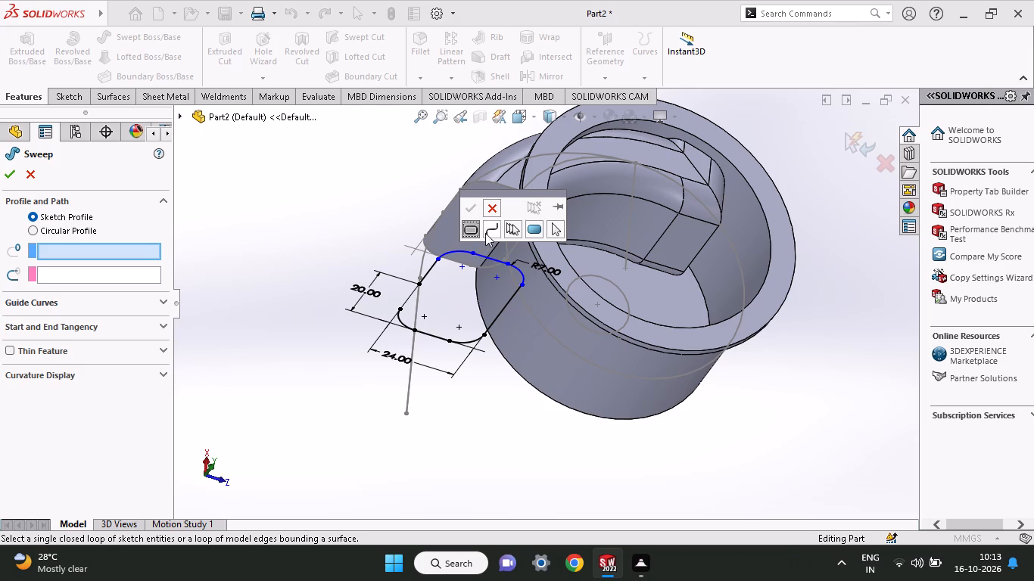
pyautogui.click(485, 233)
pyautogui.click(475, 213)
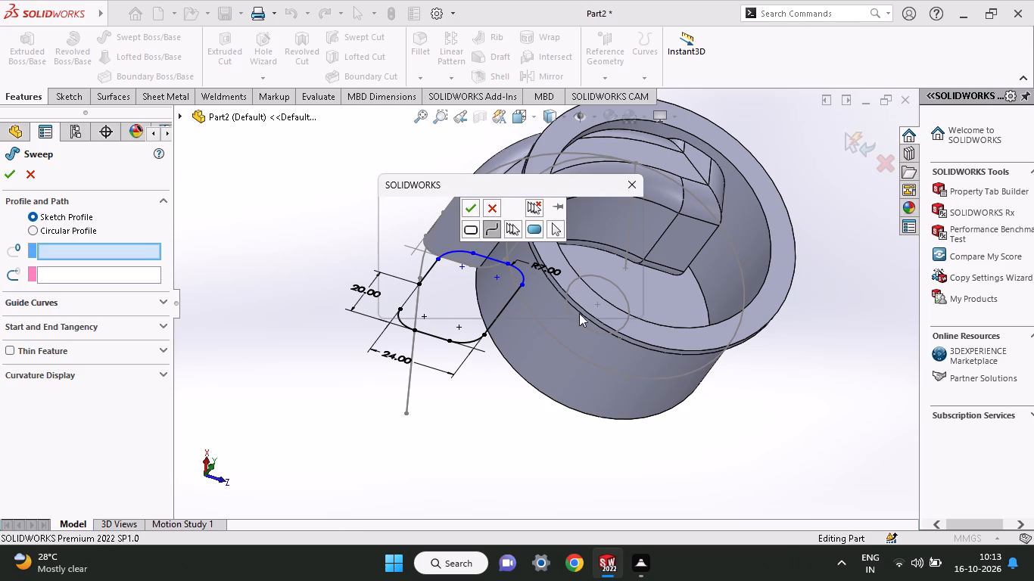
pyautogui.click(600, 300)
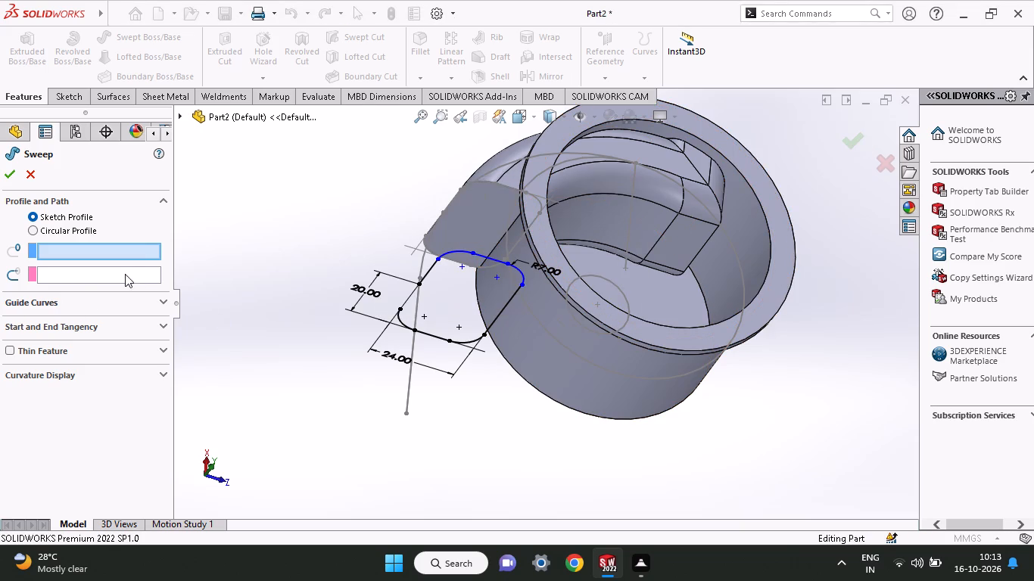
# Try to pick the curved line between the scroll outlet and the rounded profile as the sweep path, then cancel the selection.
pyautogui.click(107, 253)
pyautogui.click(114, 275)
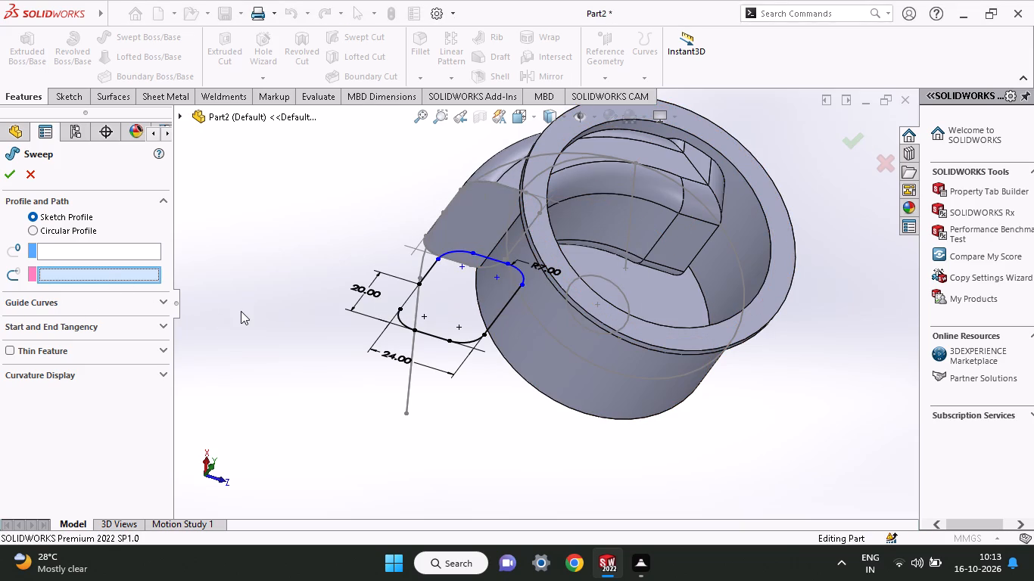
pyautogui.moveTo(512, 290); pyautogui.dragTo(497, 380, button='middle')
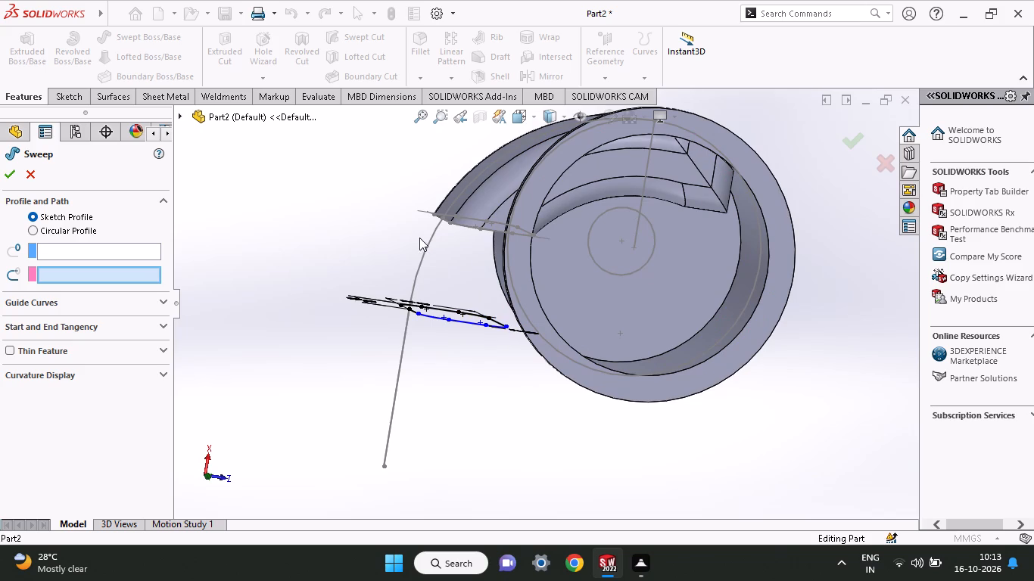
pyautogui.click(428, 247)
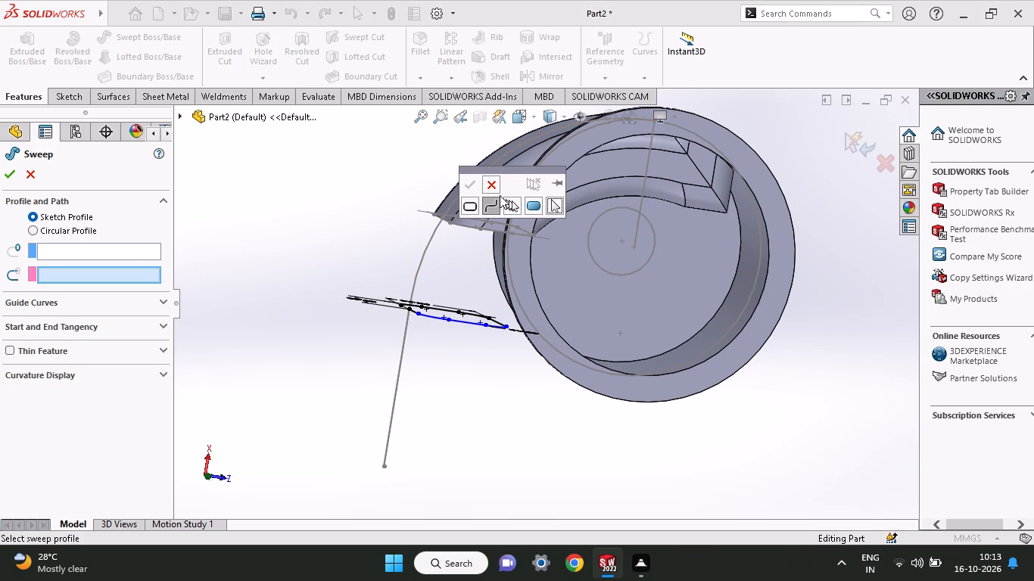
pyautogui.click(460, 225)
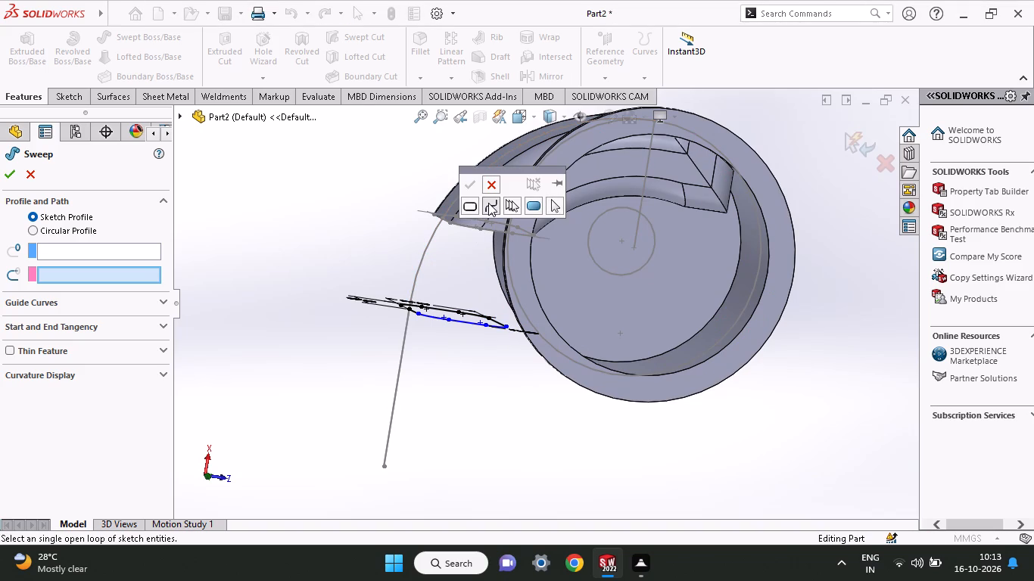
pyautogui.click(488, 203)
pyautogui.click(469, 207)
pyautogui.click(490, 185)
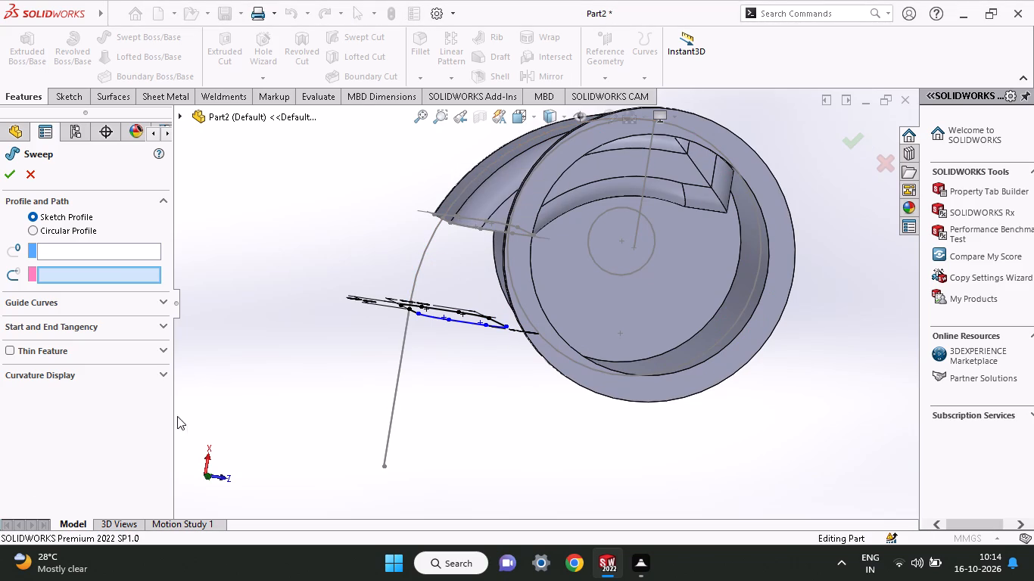
# Select the closed loop of the 24 mm wide rounded sketch as the sweep profile.
pyautogui.click(123, 253)
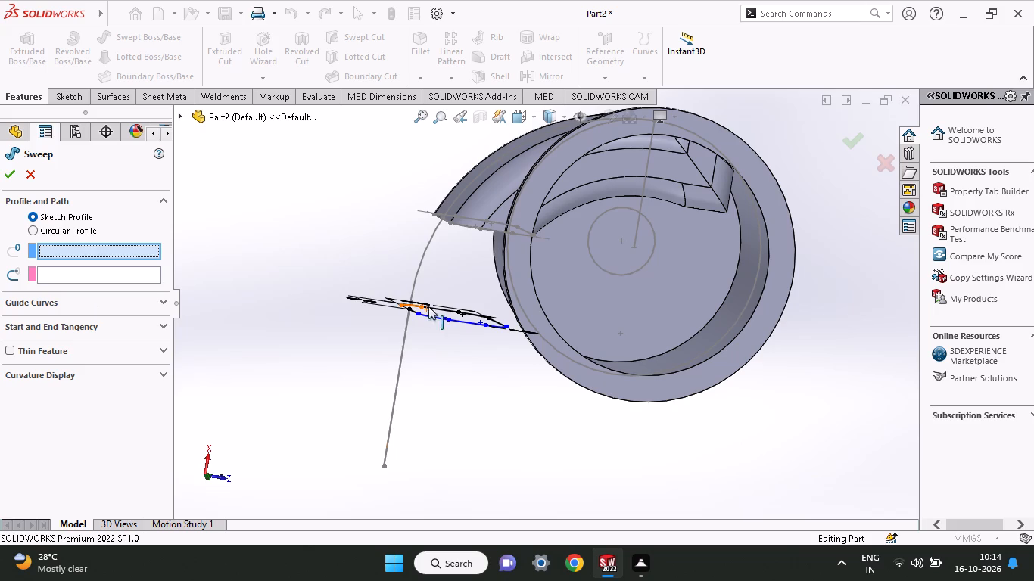
pyautogui.moveTo(481, 343); pyautogui.dragTo(483, 258, button='middle')
pyautogui.click(496, 322)
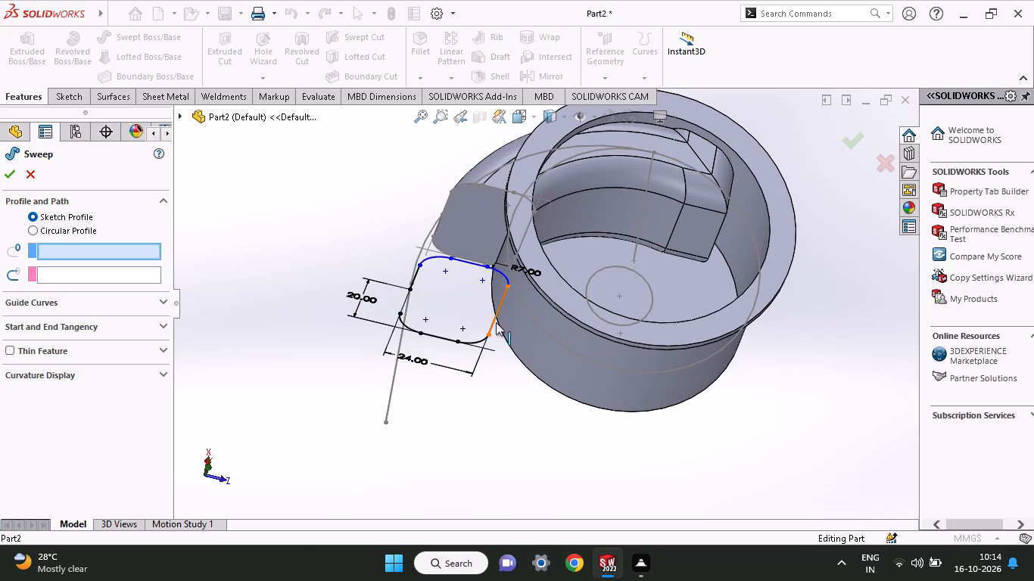
pyautogui.click(530, 388)
pyautogui.click(537, 377)
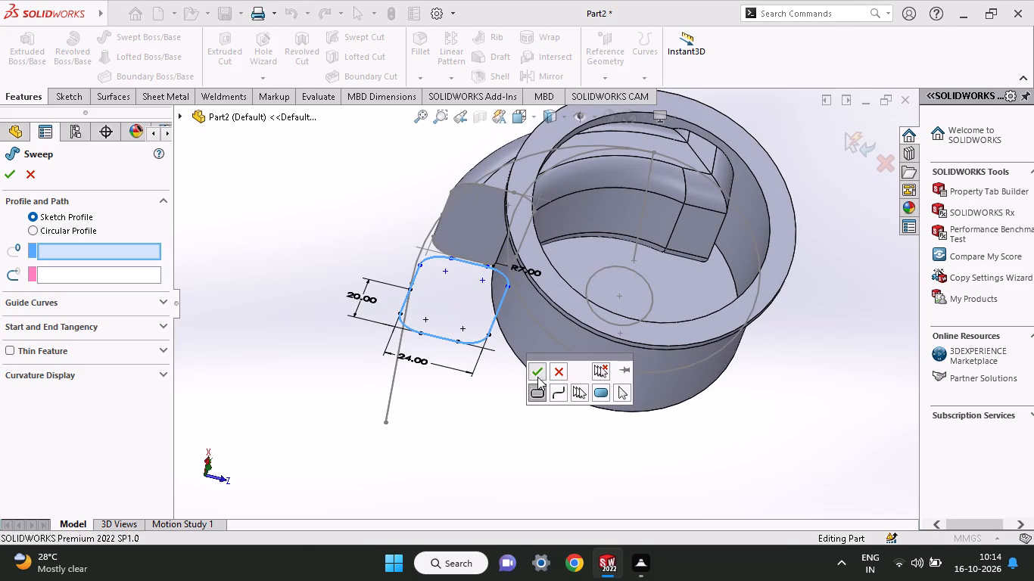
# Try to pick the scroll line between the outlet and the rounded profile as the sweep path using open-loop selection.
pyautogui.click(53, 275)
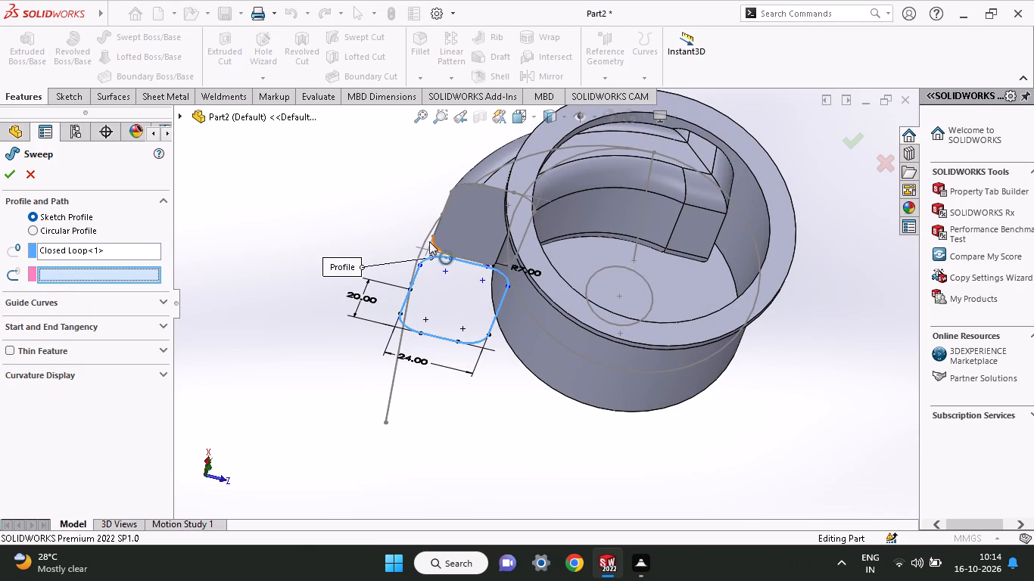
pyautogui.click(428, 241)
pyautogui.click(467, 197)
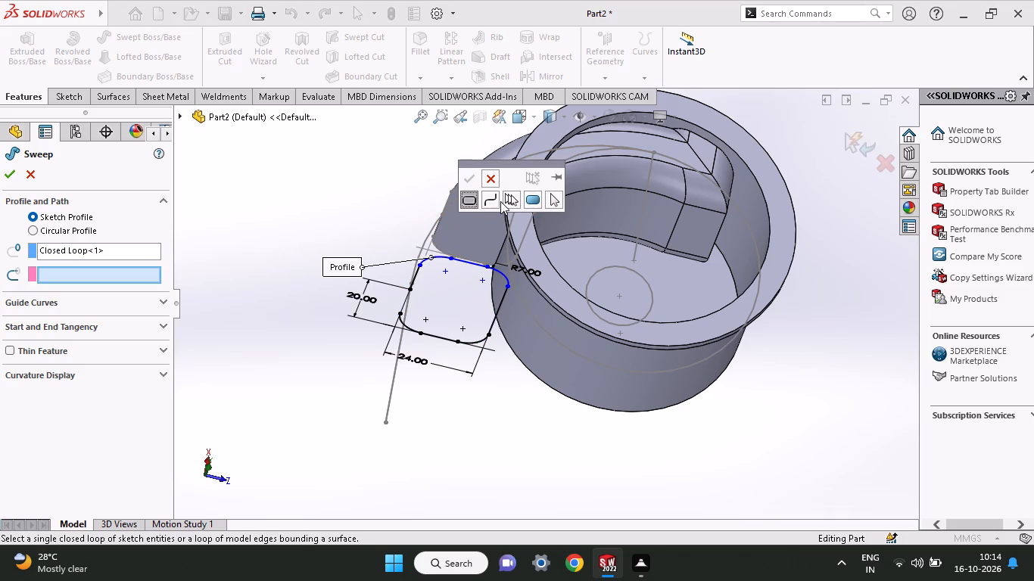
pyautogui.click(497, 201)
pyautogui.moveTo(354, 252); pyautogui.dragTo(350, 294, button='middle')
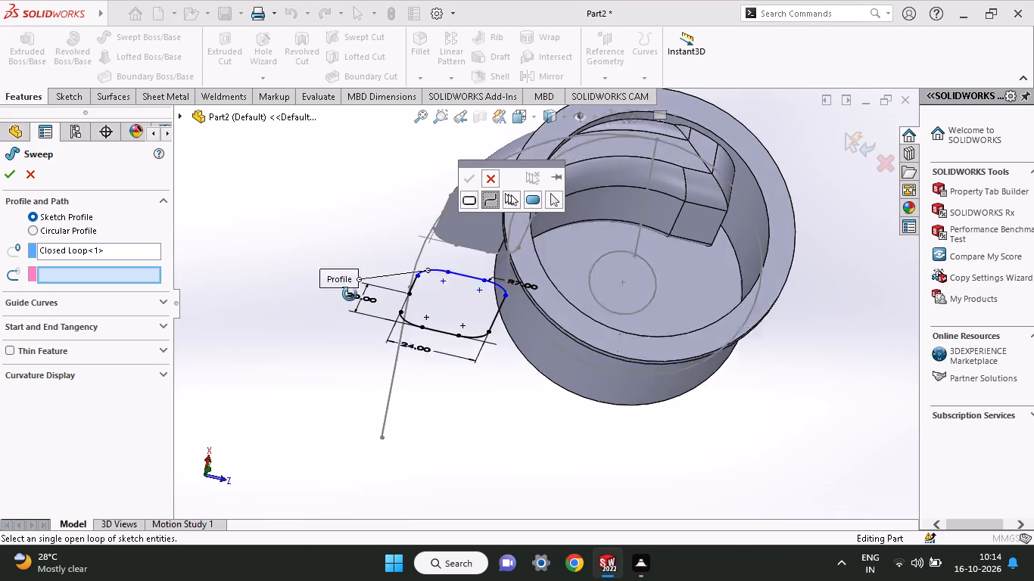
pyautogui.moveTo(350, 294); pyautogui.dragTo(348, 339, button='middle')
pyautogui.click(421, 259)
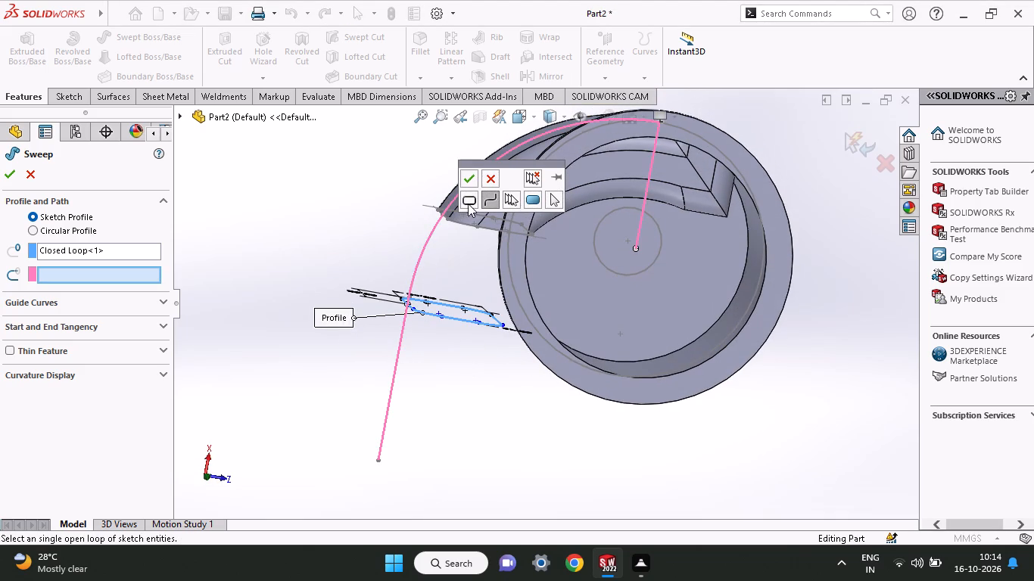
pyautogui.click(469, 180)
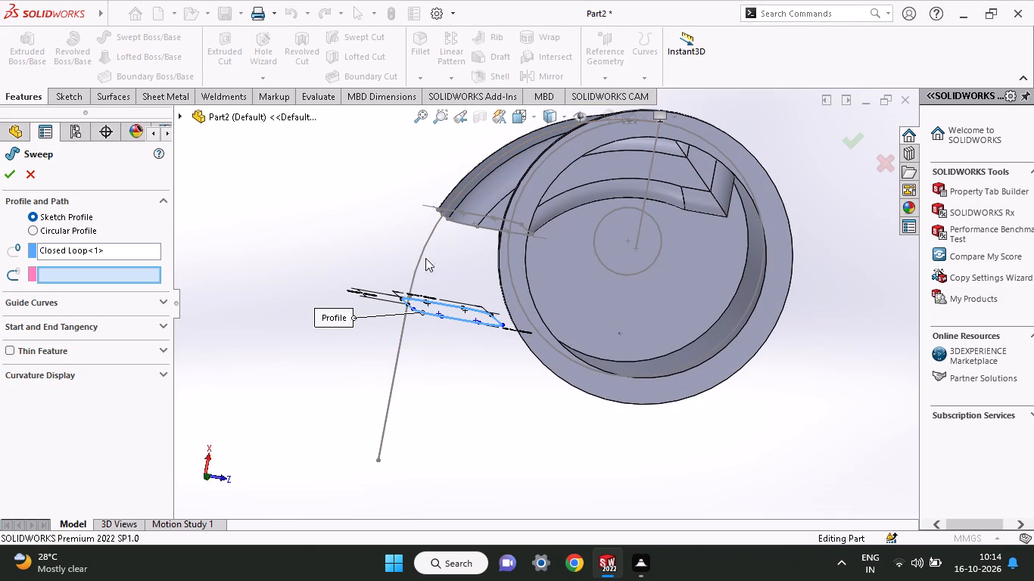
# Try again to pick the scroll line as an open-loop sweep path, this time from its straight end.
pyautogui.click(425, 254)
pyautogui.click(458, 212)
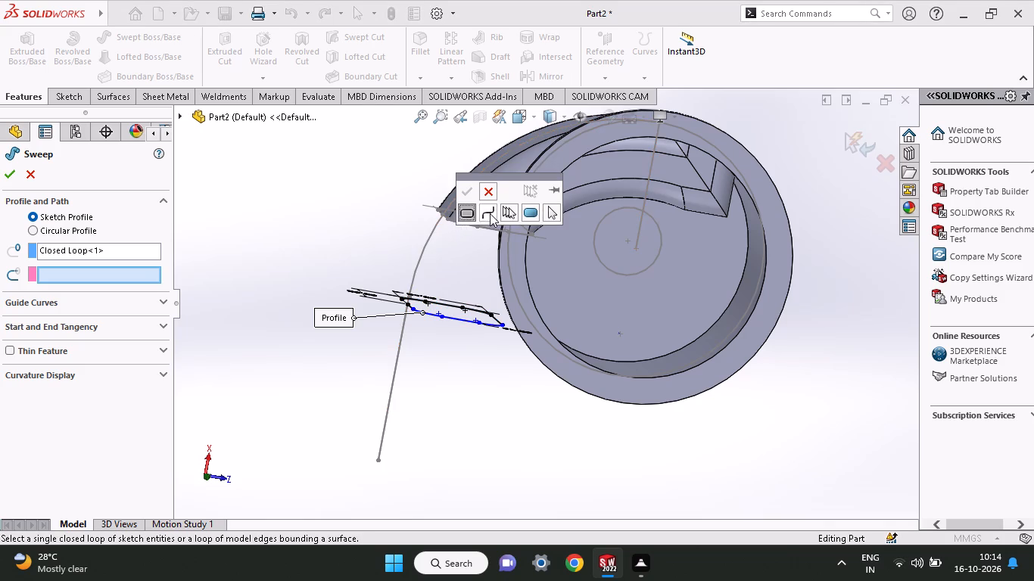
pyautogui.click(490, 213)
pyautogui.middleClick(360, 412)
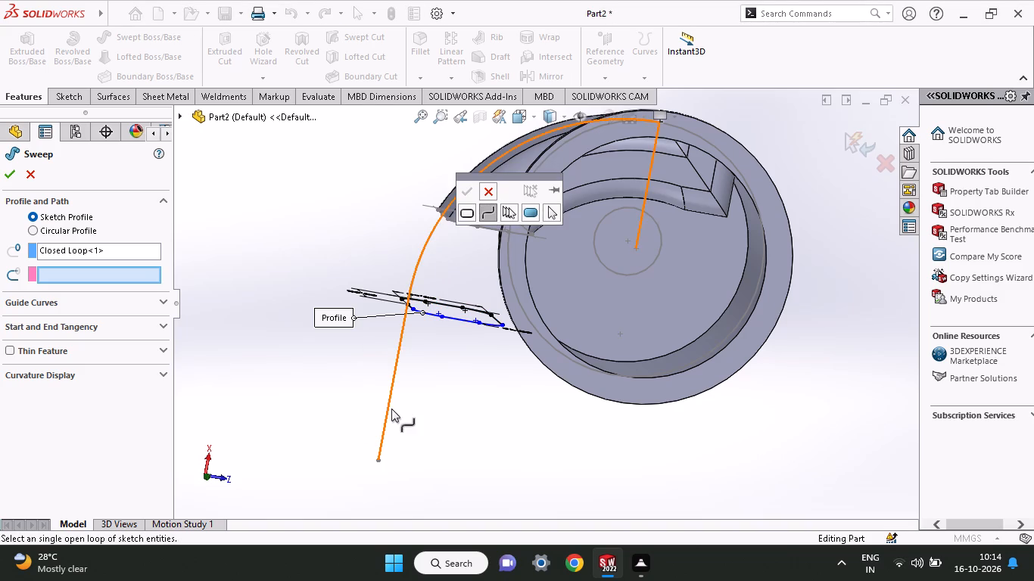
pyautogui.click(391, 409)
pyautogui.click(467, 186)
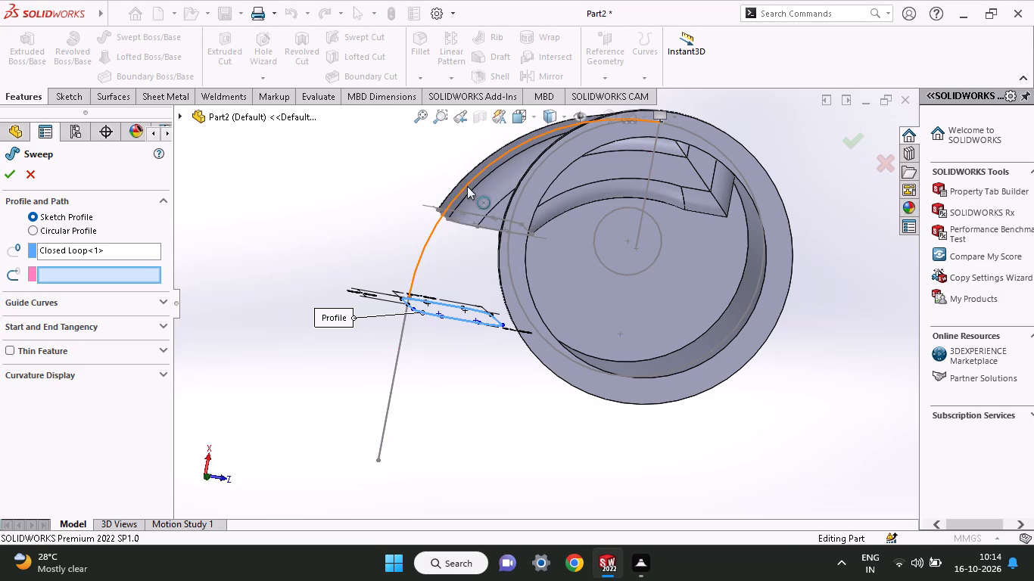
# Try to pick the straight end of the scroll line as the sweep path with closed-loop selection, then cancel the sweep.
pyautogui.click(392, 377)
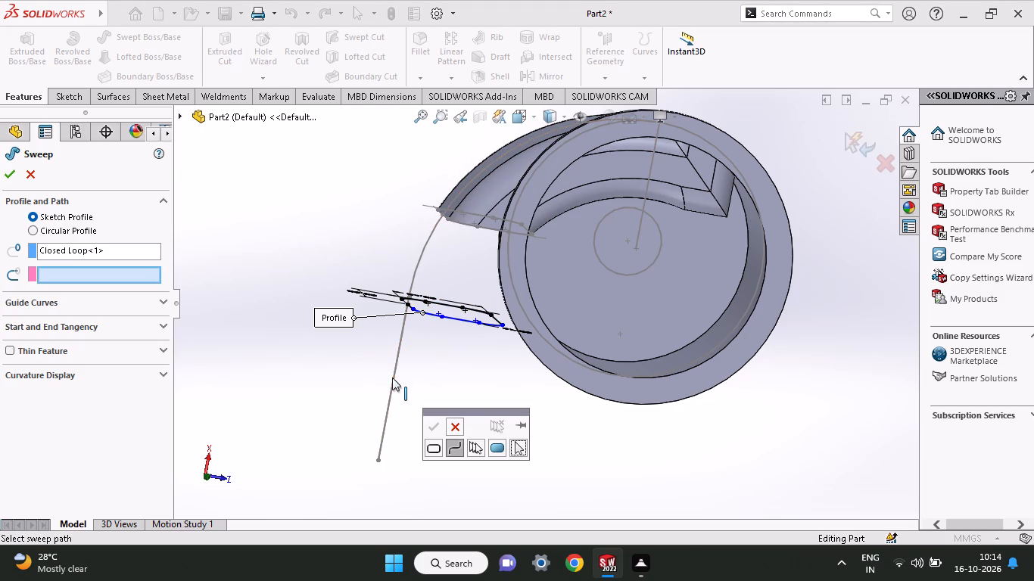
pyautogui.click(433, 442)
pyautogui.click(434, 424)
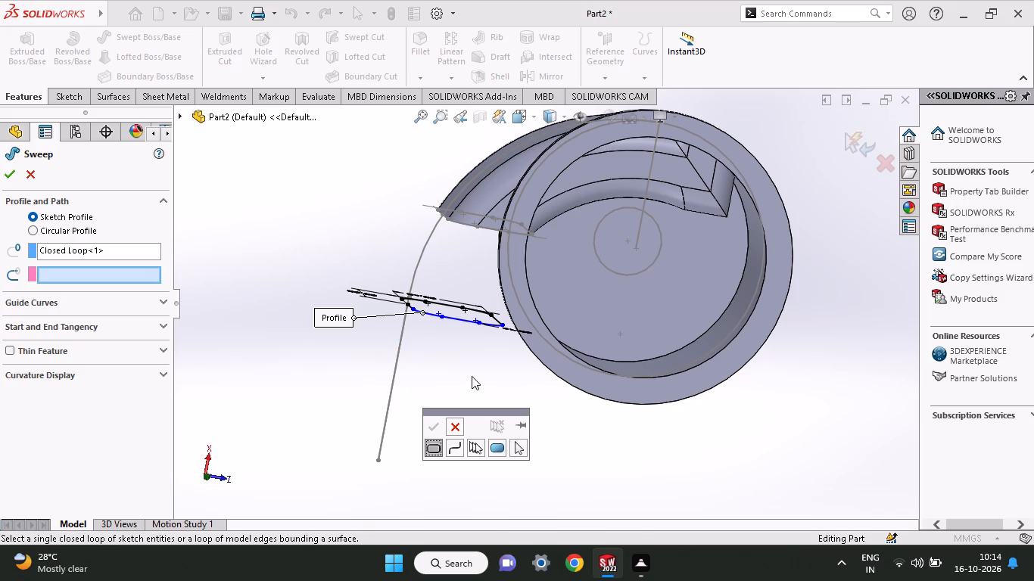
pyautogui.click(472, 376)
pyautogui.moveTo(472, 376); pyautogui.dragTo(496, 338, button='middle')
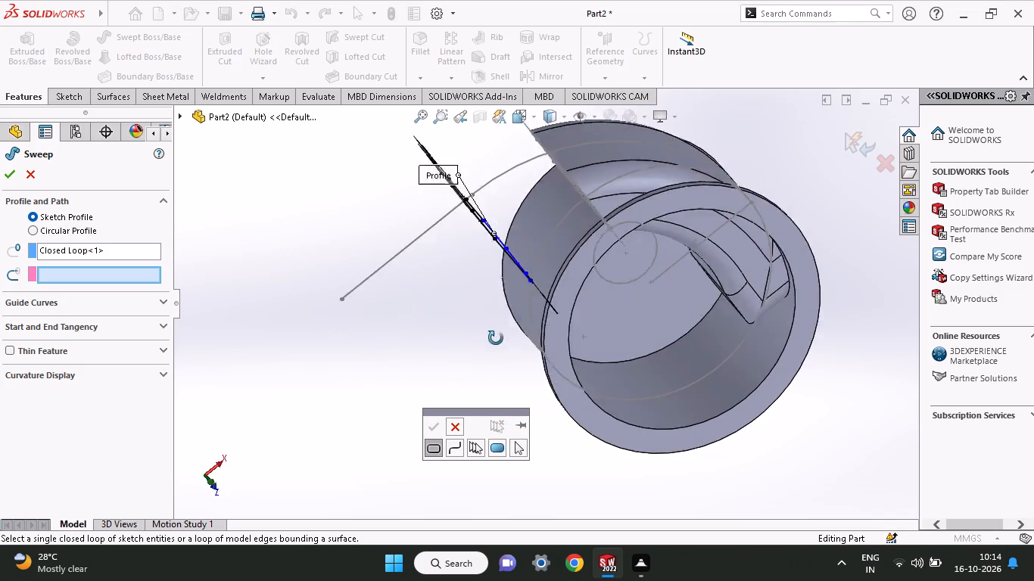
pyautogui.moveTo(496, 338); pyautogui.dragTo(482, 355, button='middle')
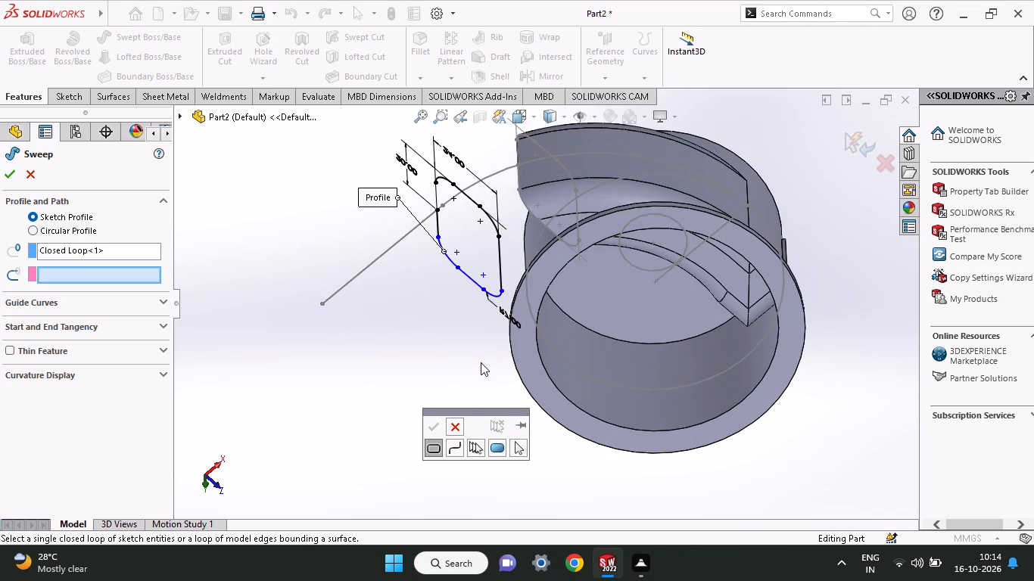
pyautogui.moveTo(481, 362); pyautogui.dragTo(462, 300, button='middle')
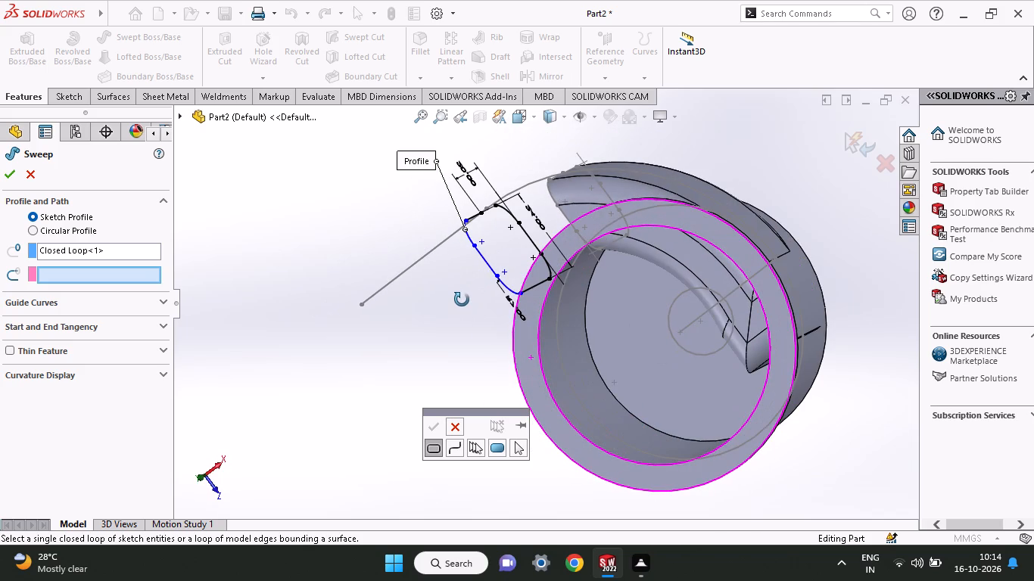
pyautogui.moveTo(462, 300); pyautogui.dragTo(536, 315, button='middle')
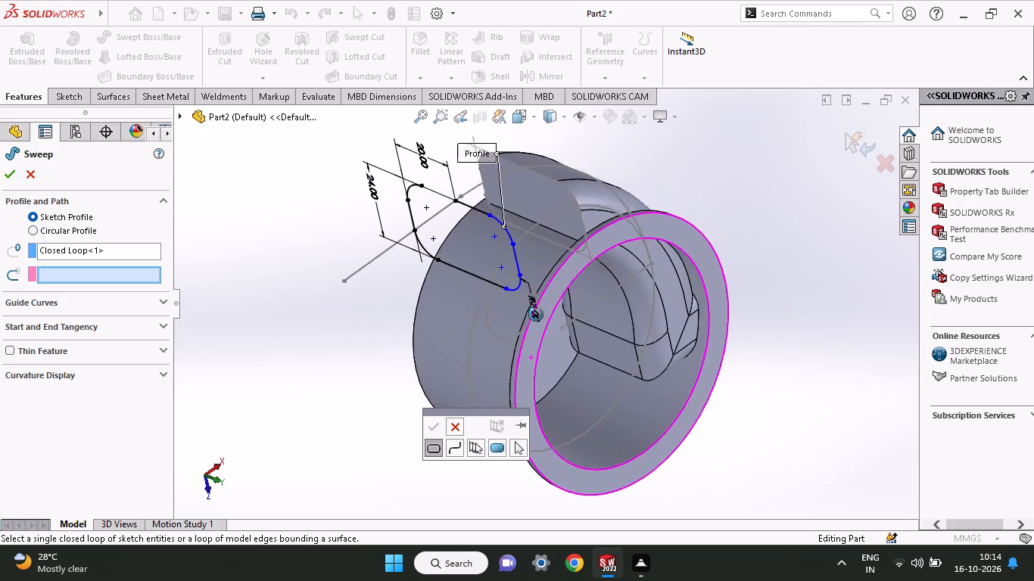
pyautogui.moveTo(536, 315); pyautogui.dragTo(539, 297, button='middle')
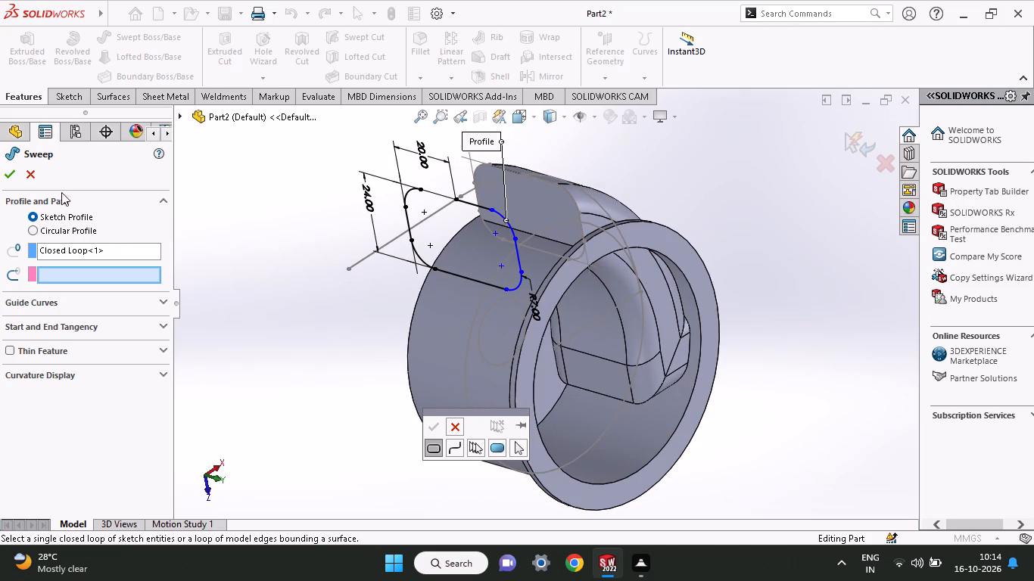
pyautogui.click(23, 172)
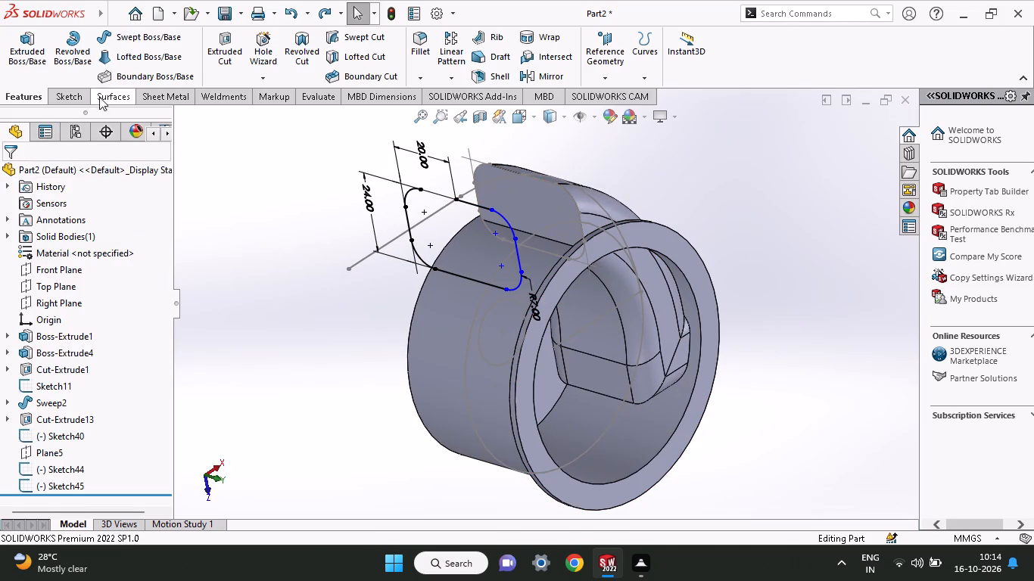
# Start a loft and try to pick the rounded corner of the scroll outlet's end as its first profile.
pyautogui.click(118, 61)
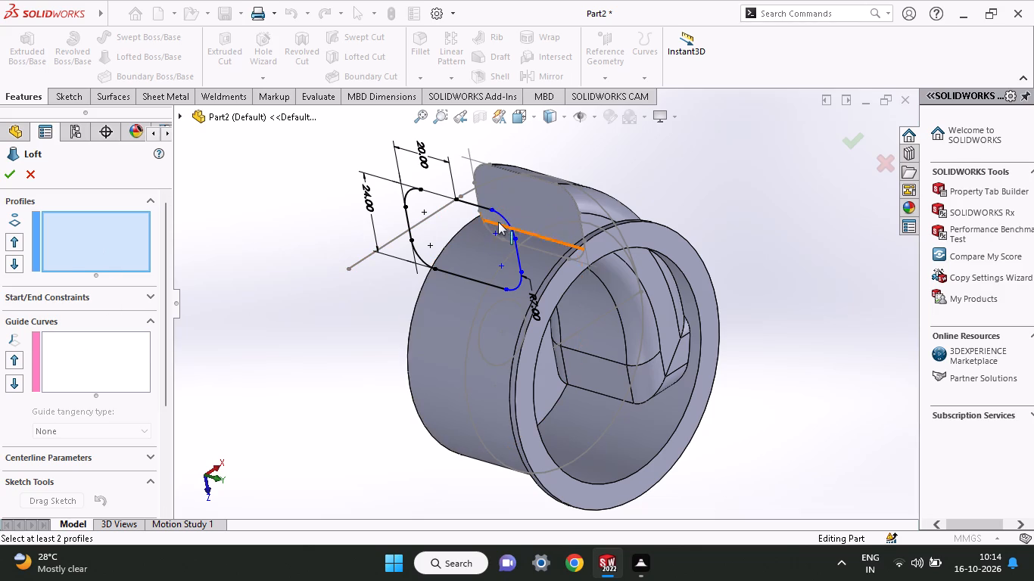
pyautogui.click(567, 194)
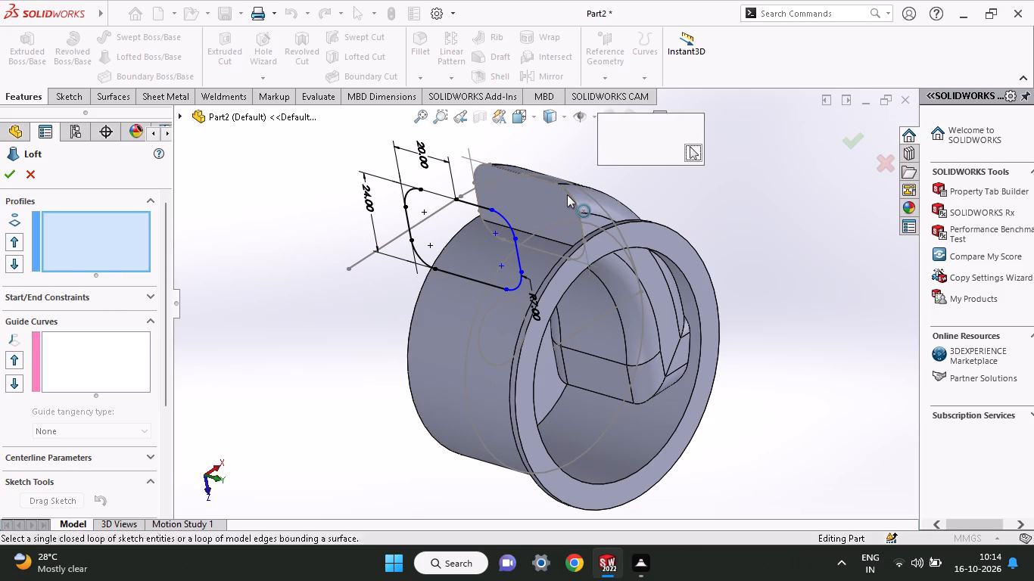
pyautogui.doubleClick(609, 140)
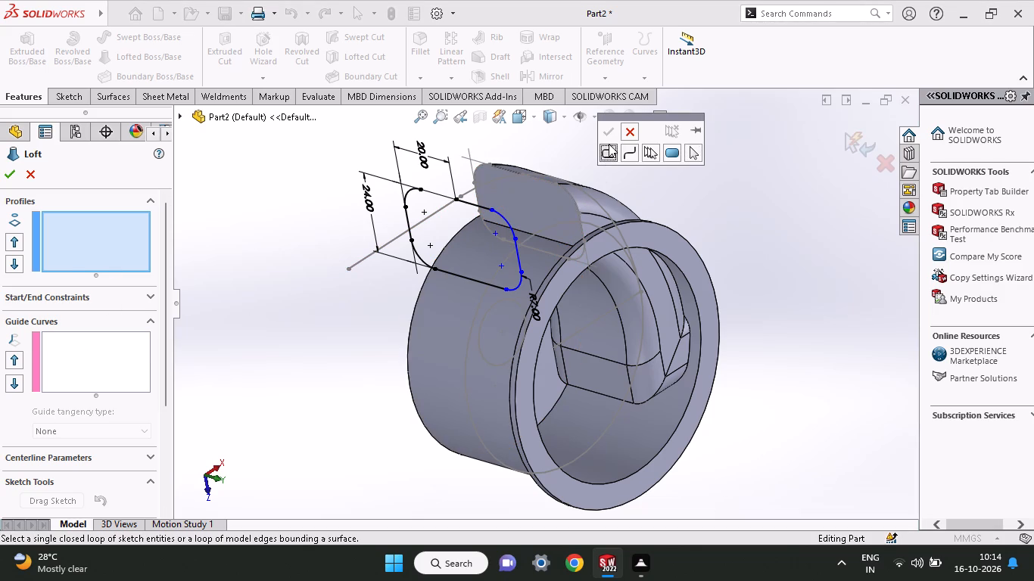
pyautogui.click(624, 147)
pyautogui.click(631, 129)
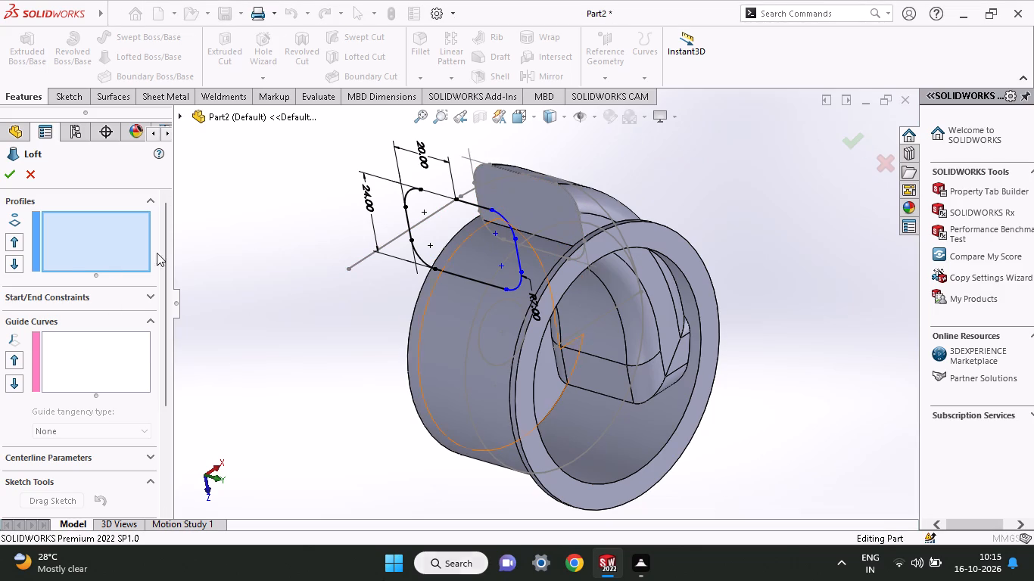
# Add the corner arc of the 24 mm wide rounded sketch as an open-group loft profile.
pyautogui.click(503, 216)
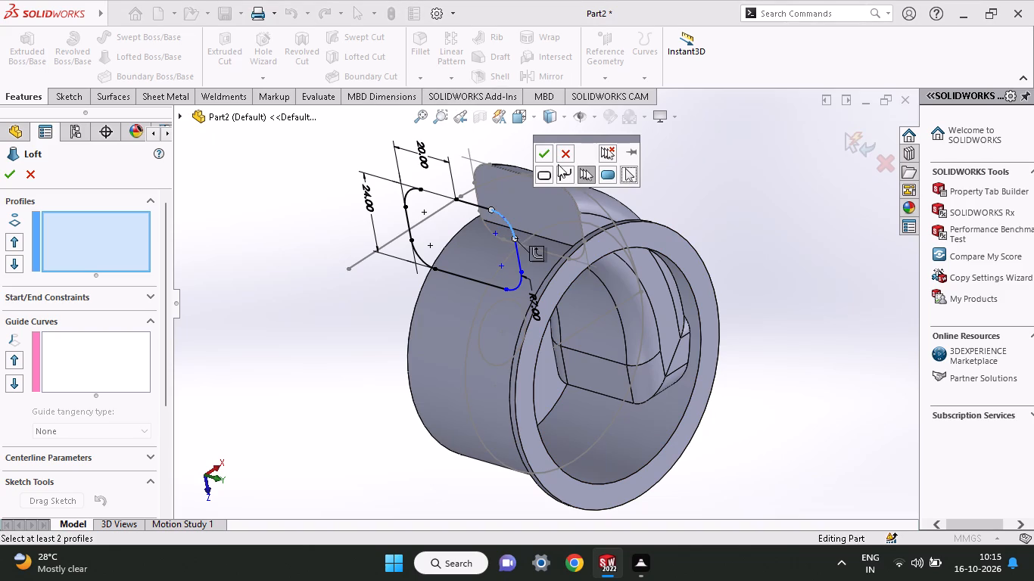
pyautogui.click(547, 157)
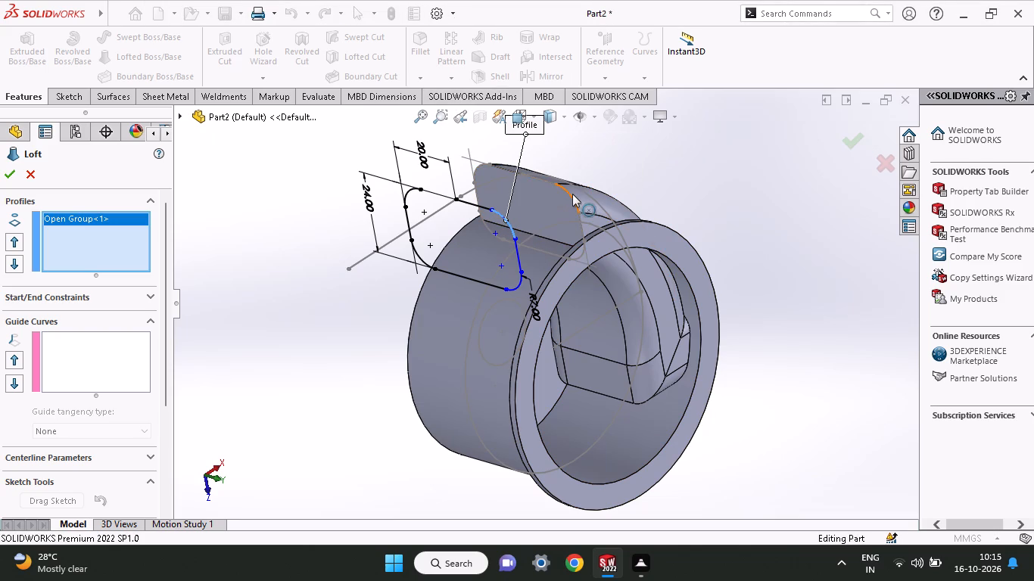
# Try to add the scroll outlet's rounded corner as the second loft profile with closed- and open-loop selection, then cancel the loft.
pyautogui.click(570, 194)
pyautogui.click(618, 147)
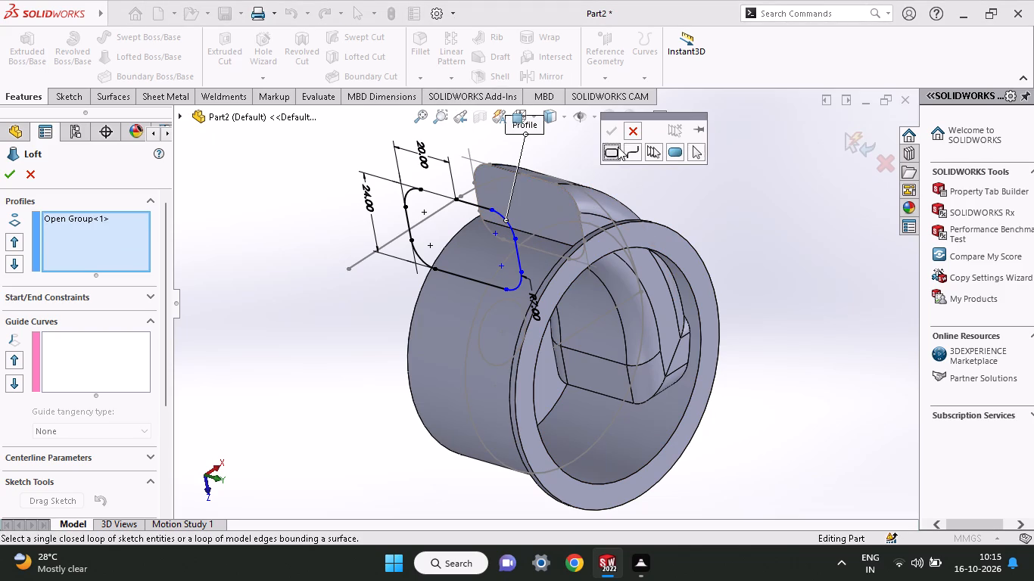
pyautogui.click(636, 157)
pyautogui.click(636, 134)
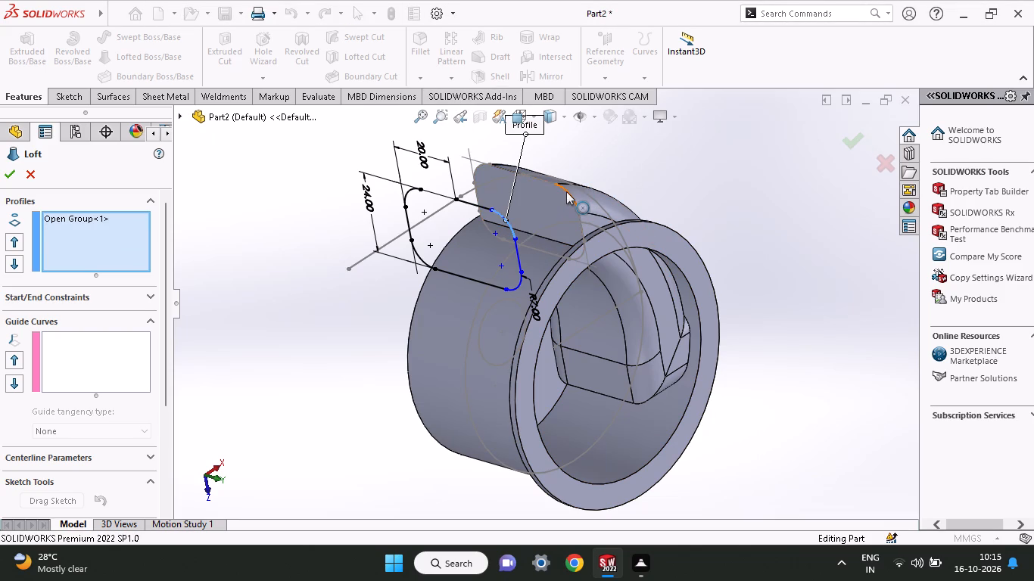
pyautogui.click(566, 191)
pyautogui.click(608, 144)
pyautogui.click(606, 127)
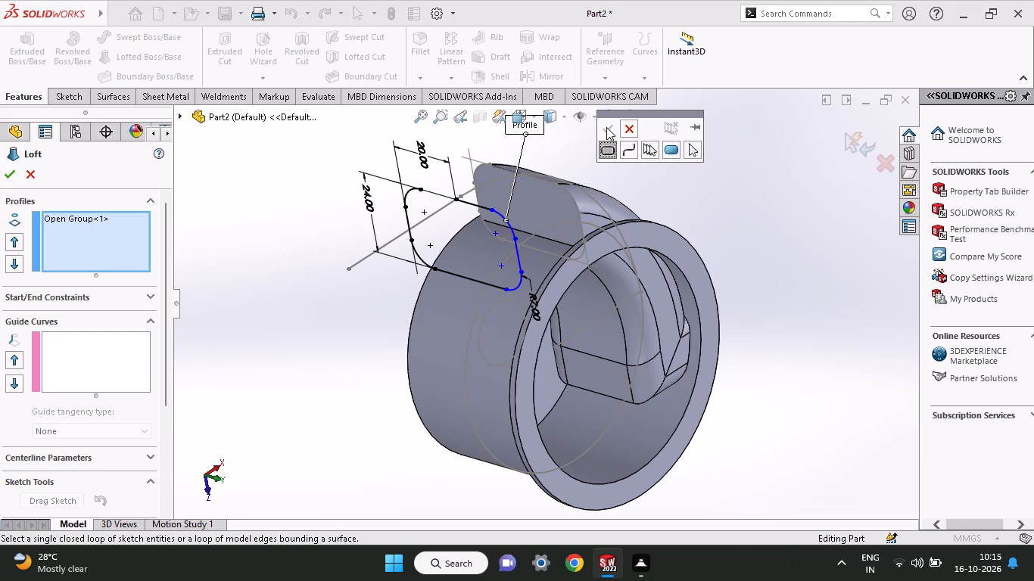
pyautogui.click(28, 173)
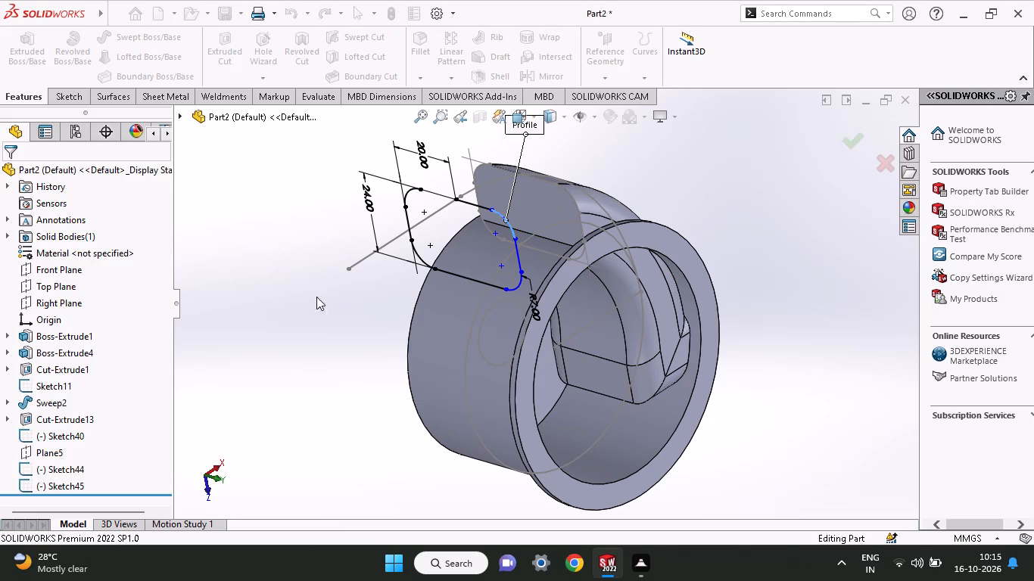
# Start a new loft and try to pick Sketch44 at the scroll outlet as a profile, switching between open- and closed-loop selection.
pyautogui.moveTo(397, 283); pyautogui.dragTo(374, 311, button='middle')
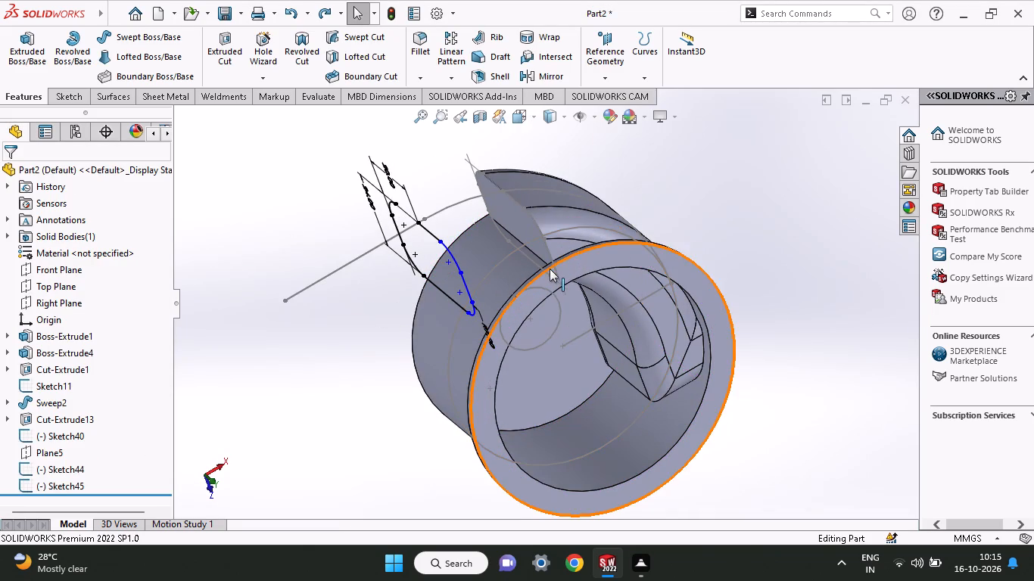
pyautogui.click(553, 273)
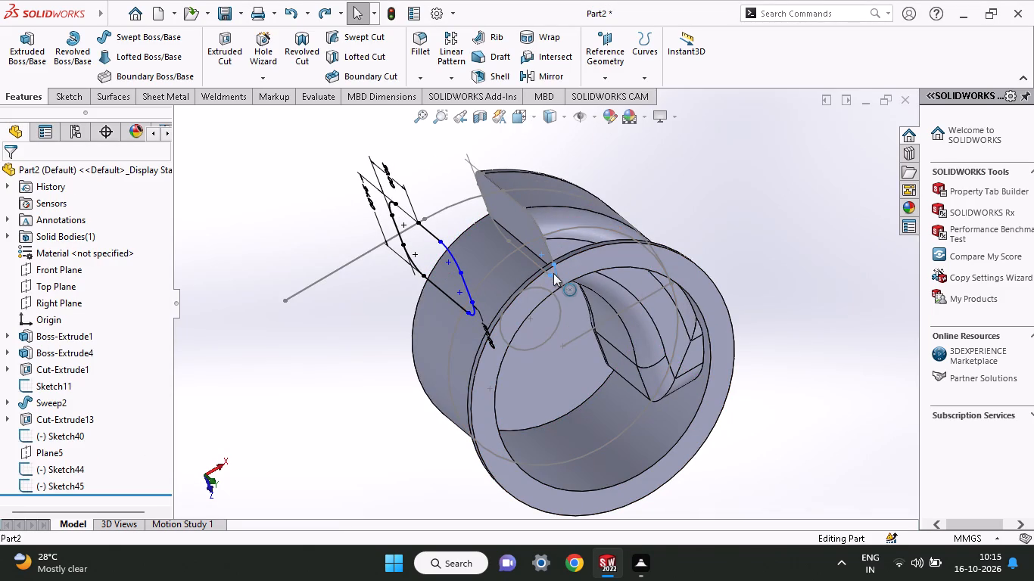
pyautogui.click(565, 160)
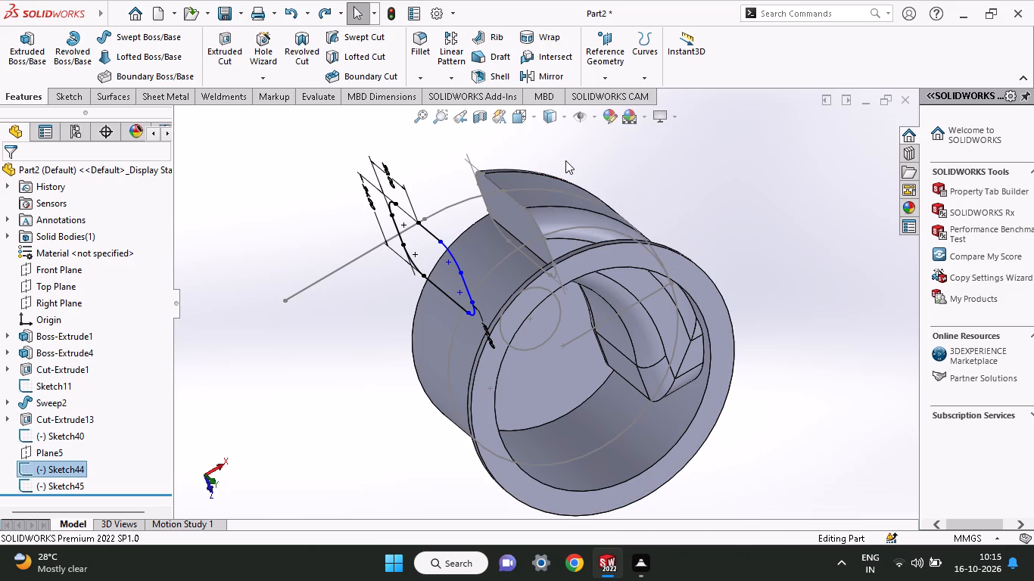
pyautogui.click(72, 468)
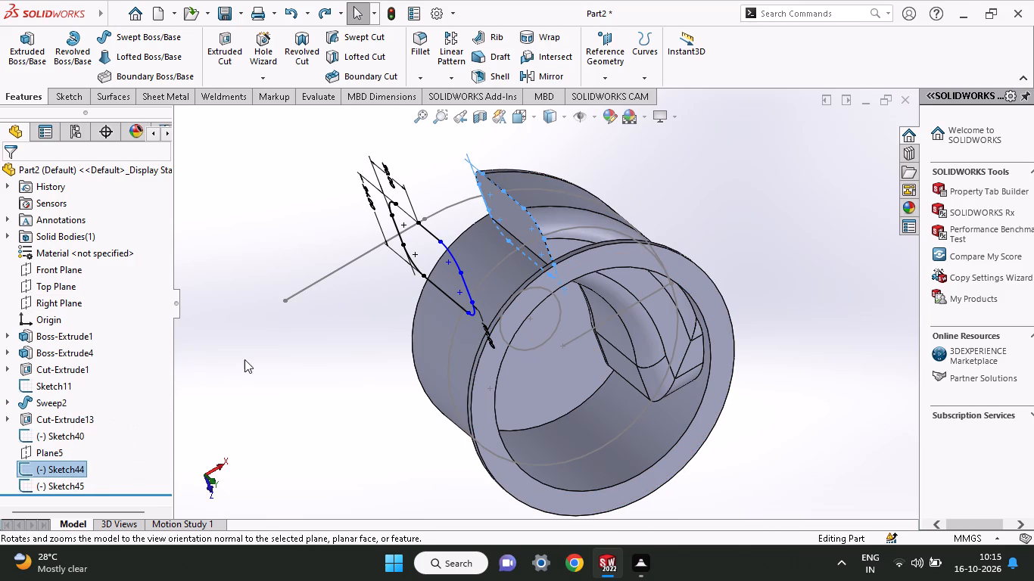
pyautogui.click(157, 48)
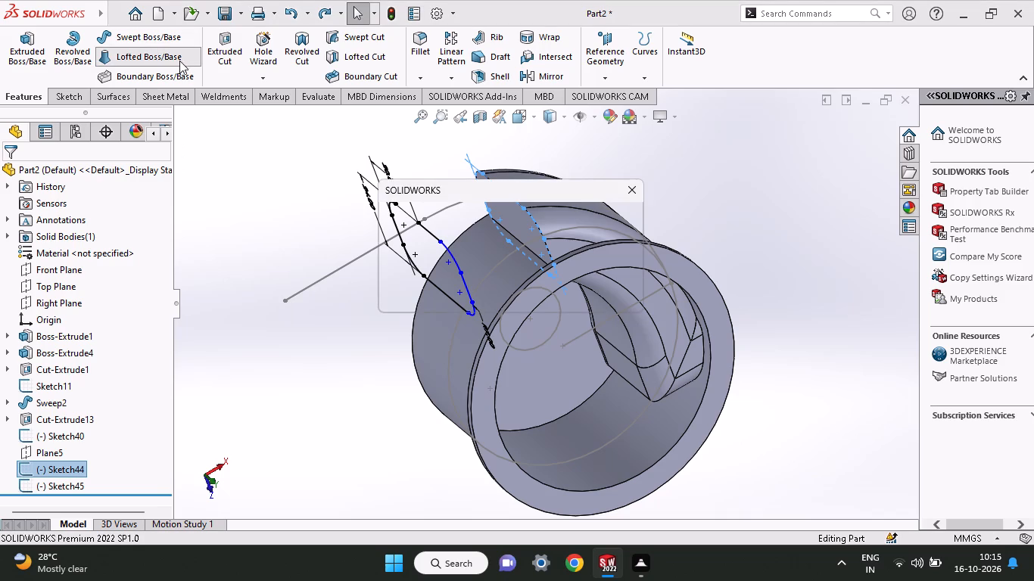
pyautogui.click(600, 300)
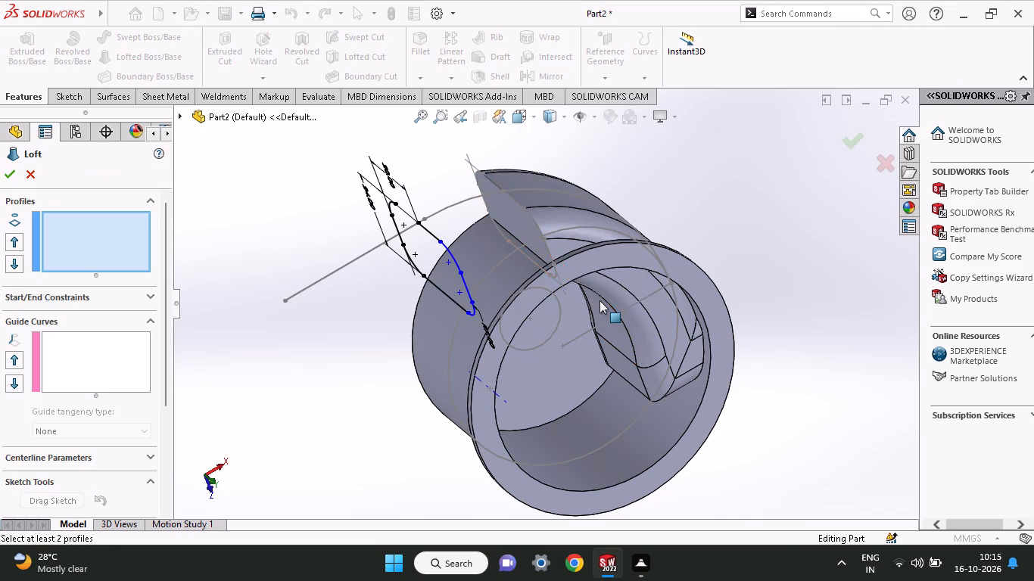
pyautogui.click(179, 117)
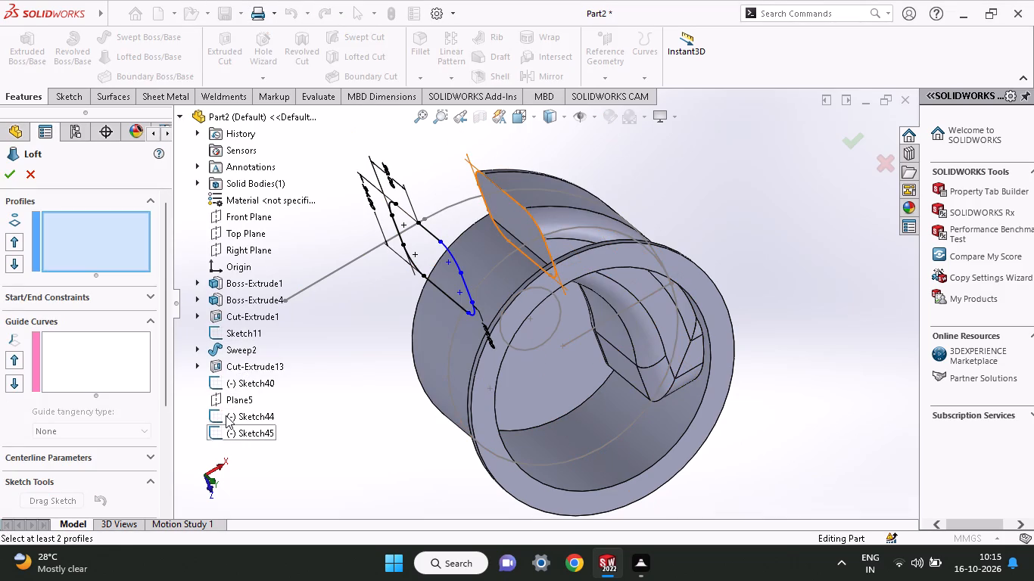
pyautogui.click(226, 415)
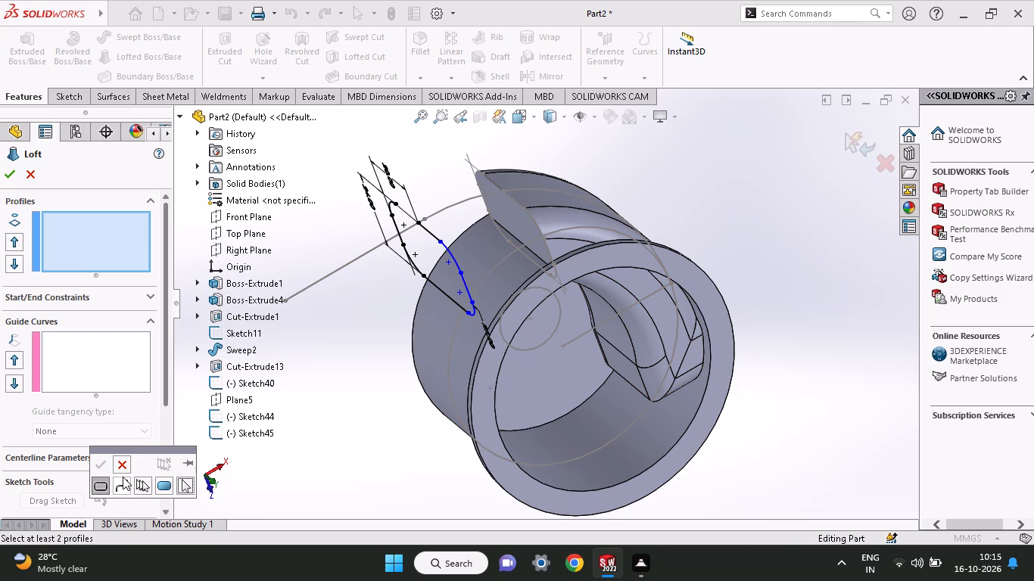
pyautogui.click(123, 477)
pyautogui.click(103, 486)
pyautogui.click(112, 485)
pyautogui.click(116, 466)
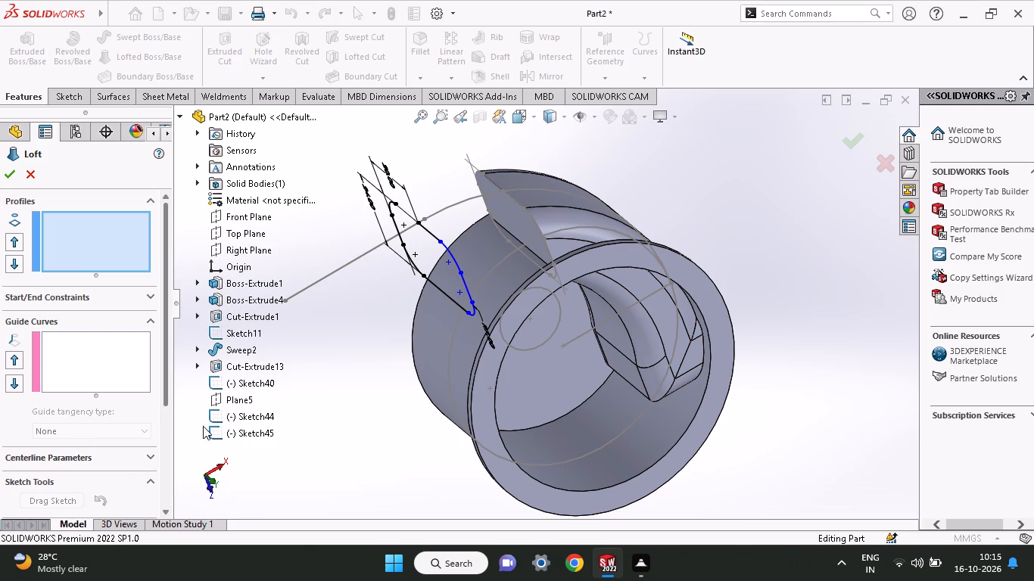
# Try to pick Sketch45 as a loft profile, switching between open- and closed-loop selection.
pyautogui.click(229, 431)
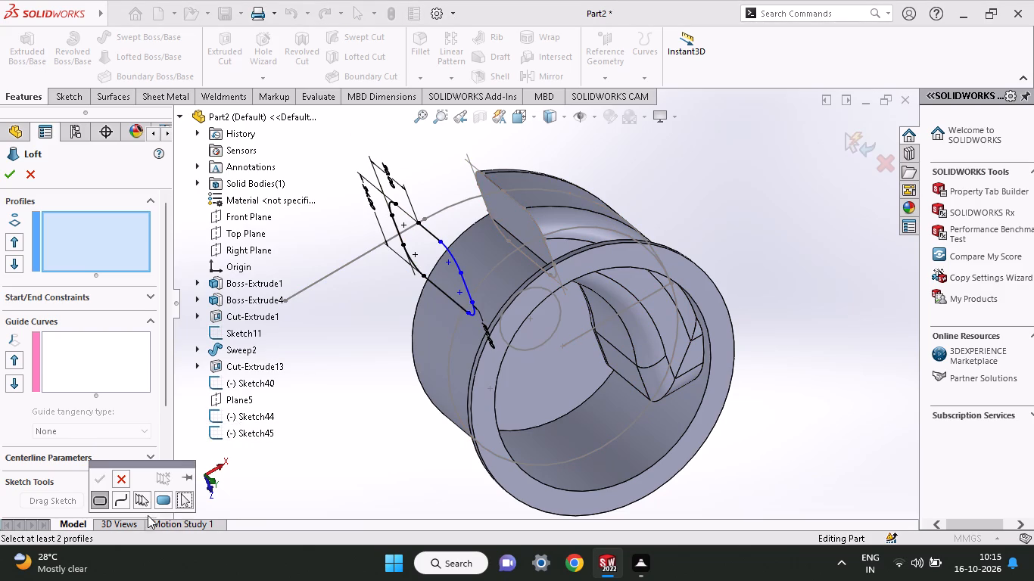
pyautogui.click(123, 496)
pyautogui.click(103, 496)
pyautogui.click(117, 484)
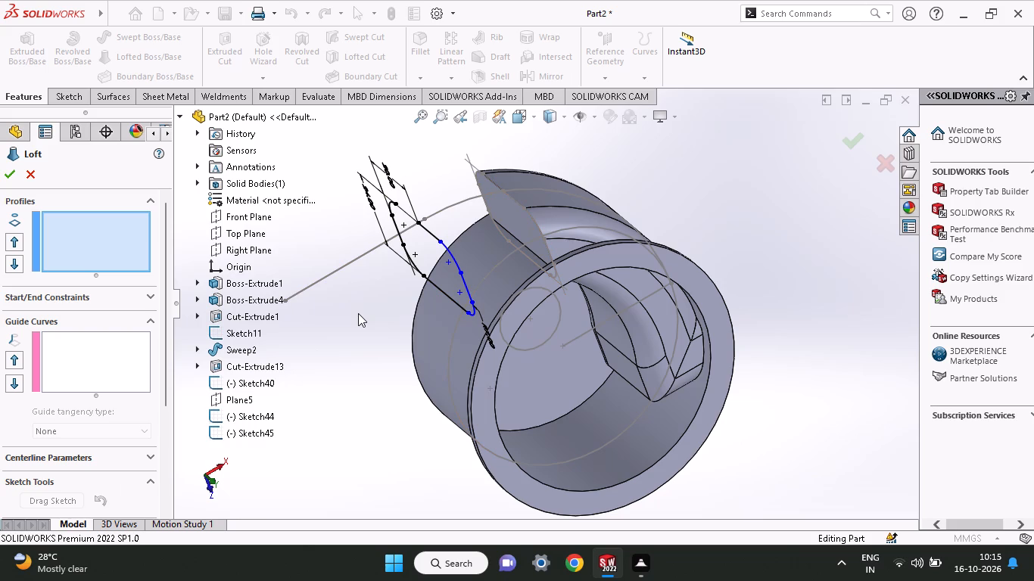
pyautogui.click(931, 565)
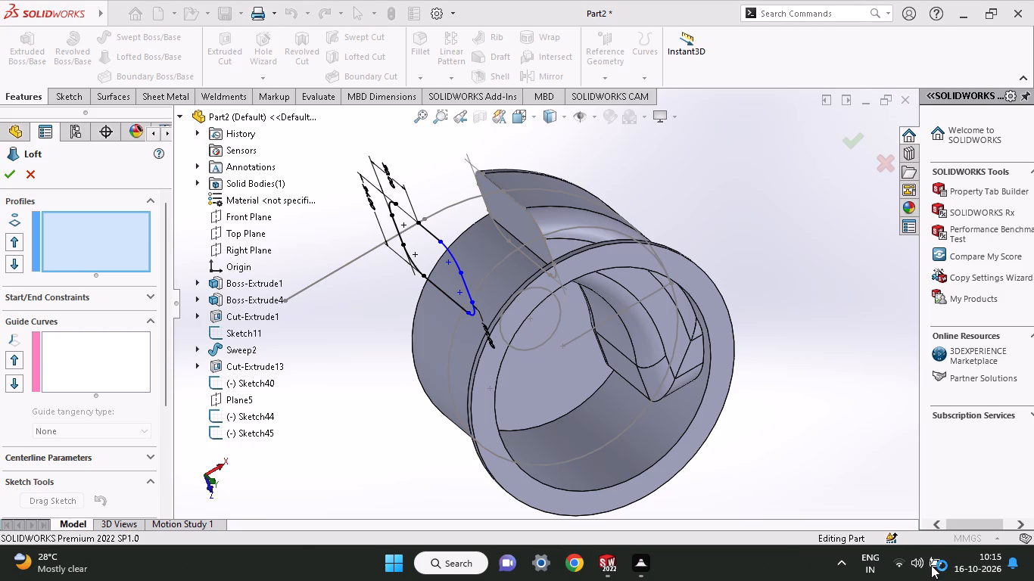
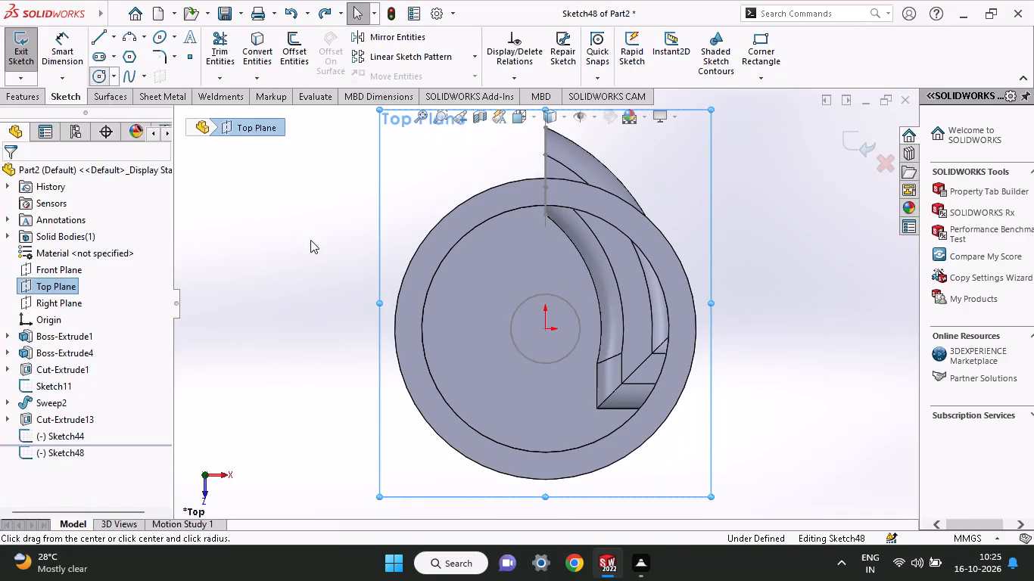
# Sketch a circle centred on the origin on the Top Plane and dimension its diameter to 68 mm.
pyautogui.click(541, 326)
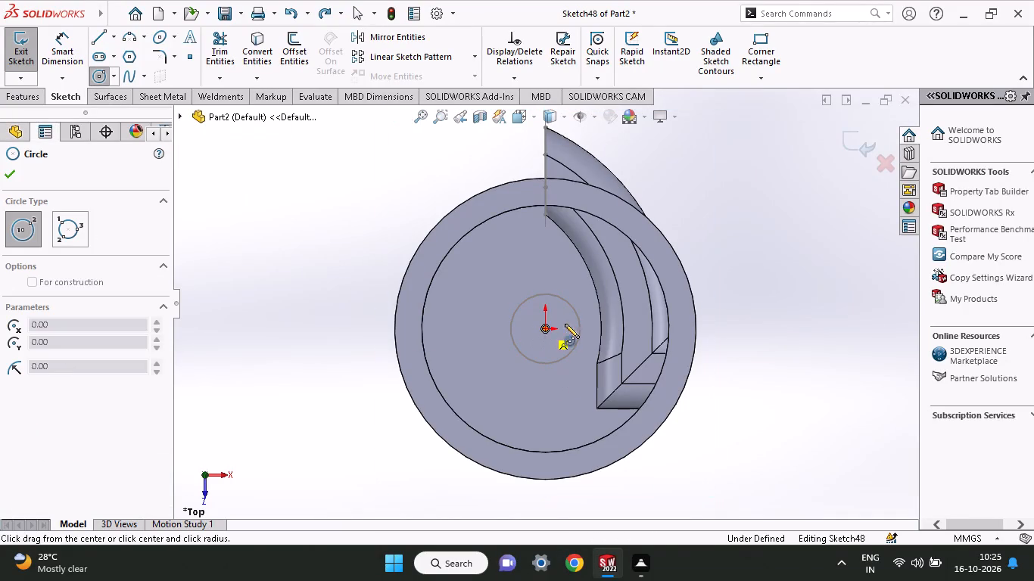
pyautogui.click(672, 278)
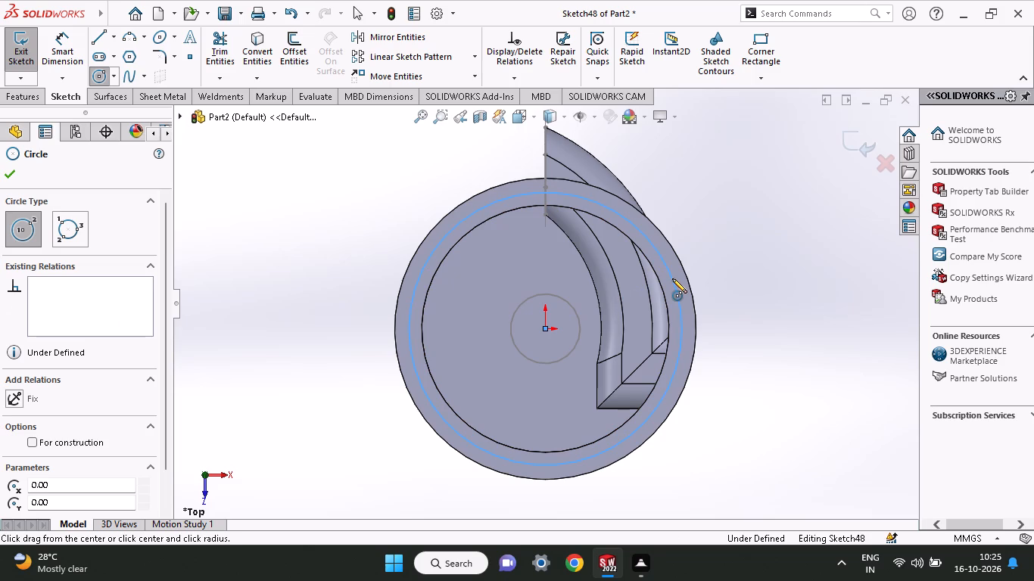
pyautogui.click(42, 36)
pyautogui.click(618, 213)
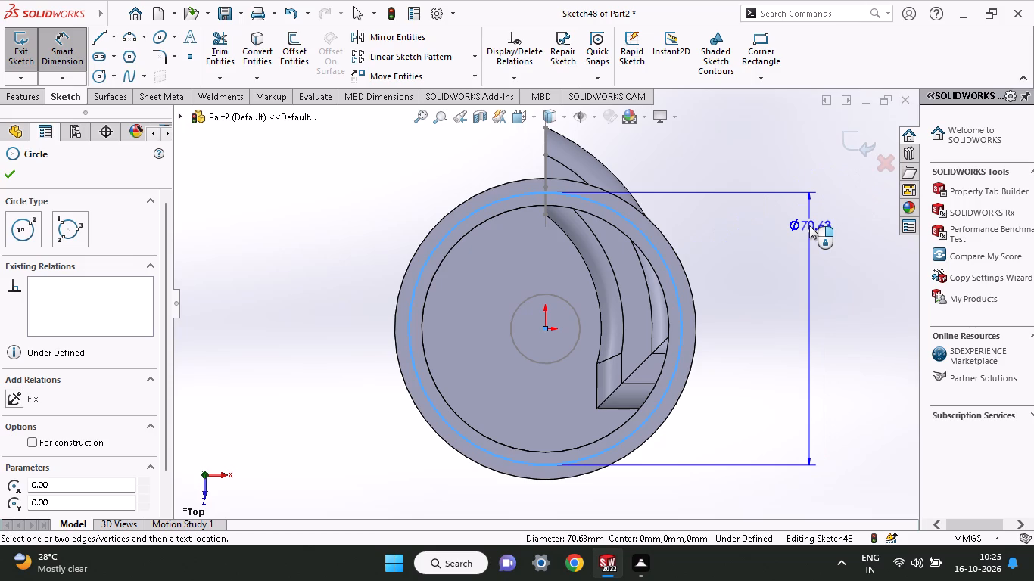
pyautogui.click(783, 262)
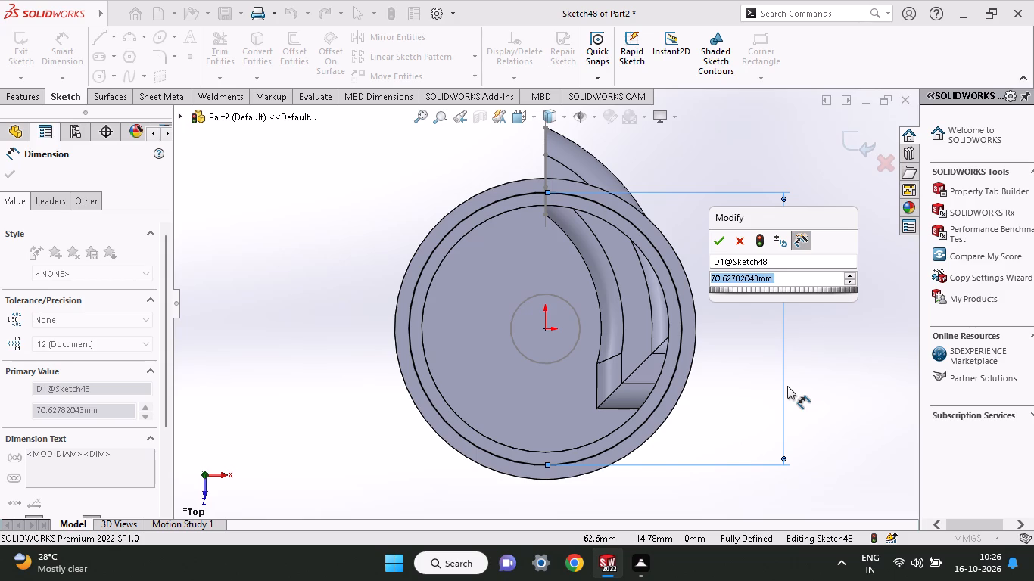
pyautogui.write('68')
pyautogui.press('Return')
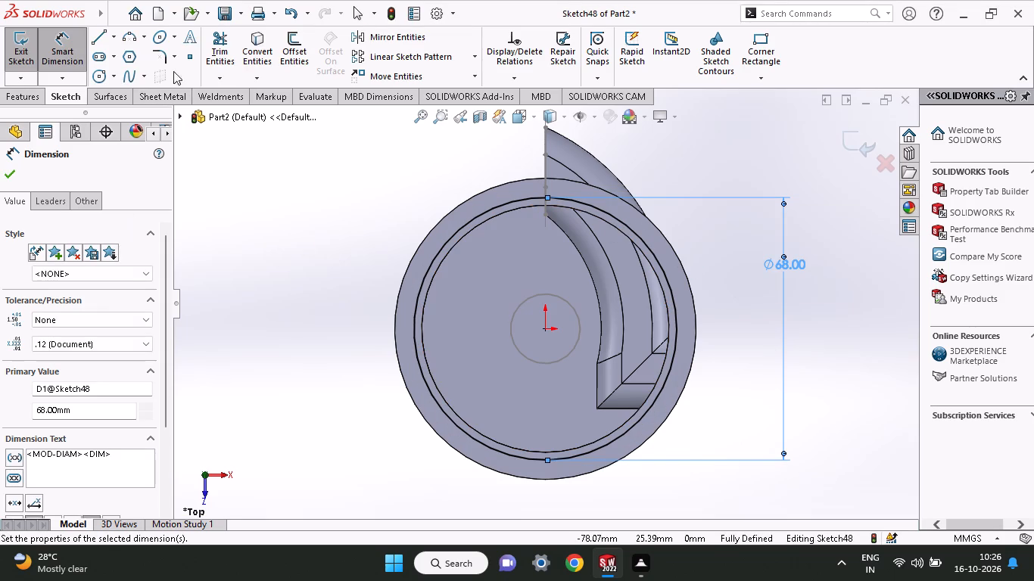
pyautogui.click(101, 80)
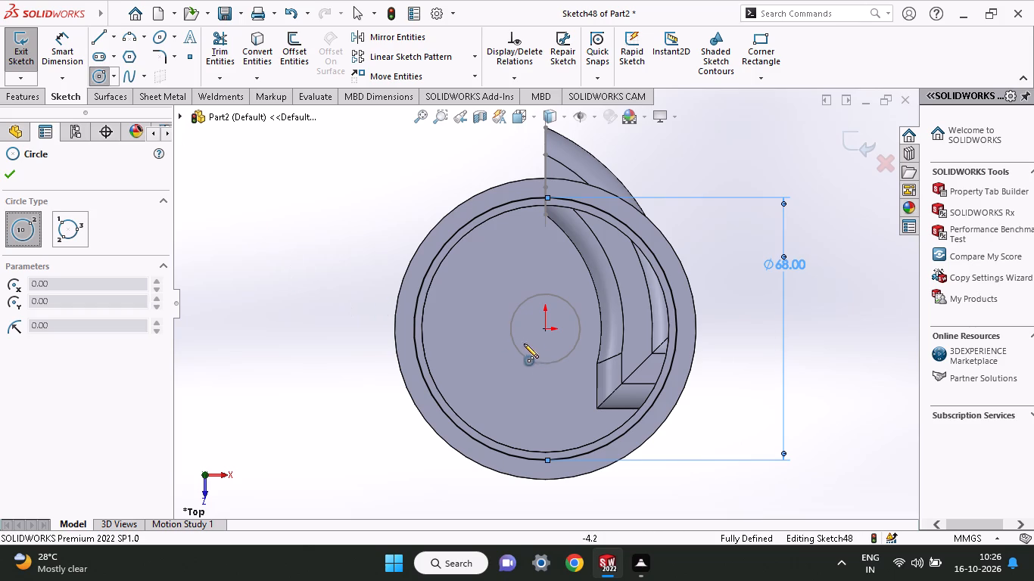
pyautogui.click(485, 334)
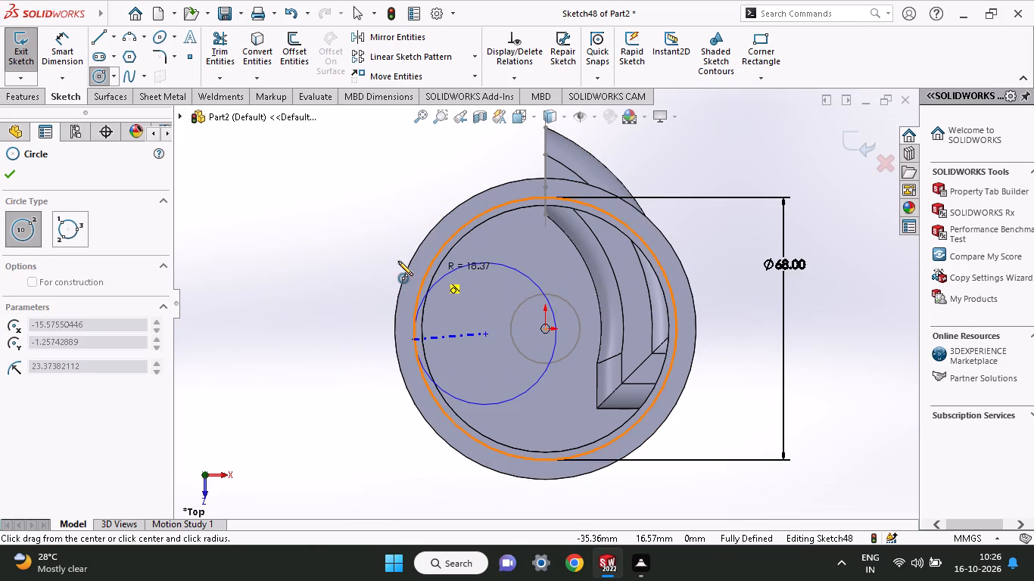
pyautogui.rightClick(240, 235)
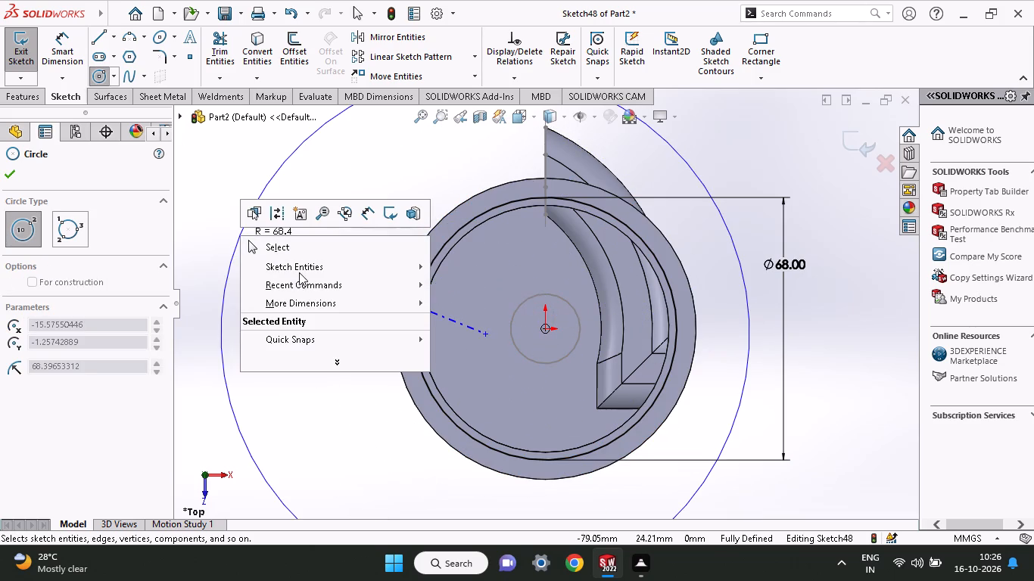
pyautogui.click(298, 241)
# Sketch a larger circle centred about 13 mm left of the origin, level with it, and dimension its diameter to 114 mm.
pyautogui.click(98, 85)
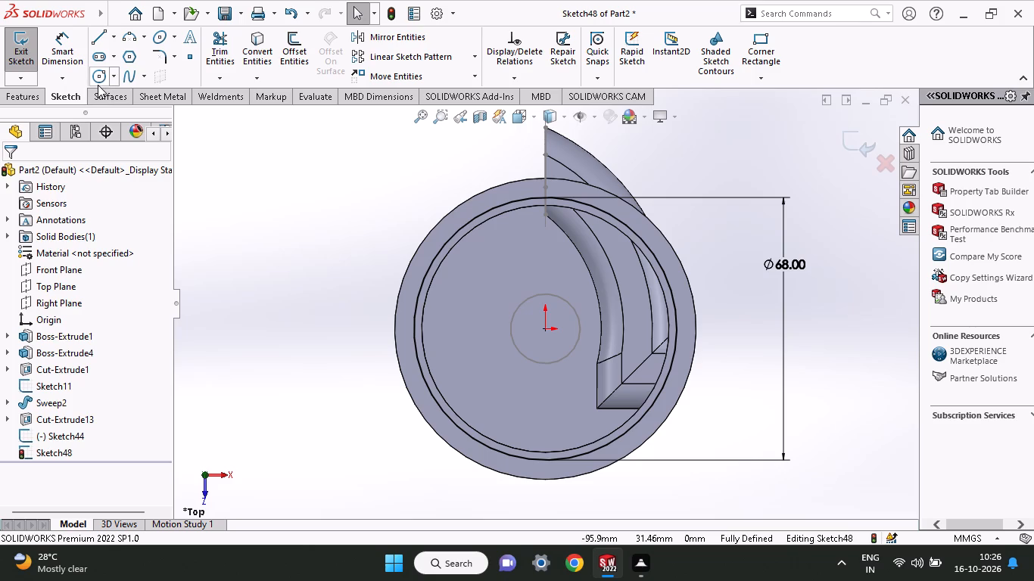
pyautogui.click(494, 325)
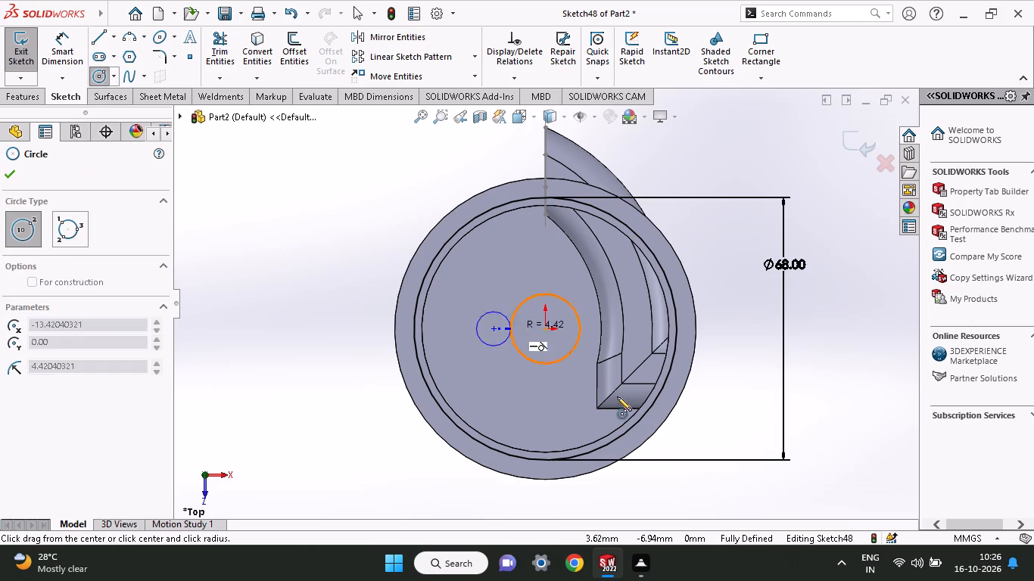
pyautogui.click(704, 402)
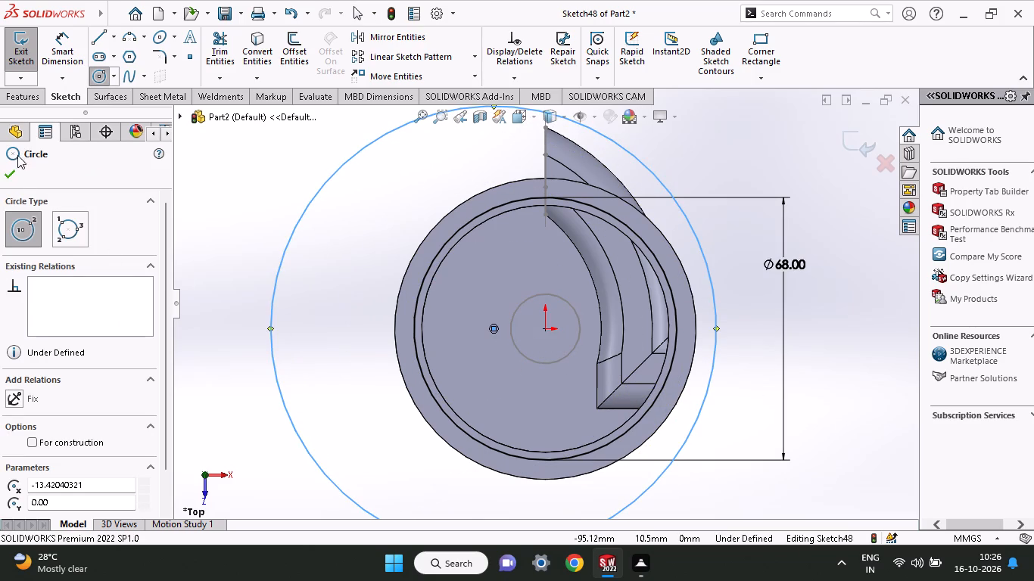
pyautogui.click(9, 166)
pyautogui.click(66, 51)
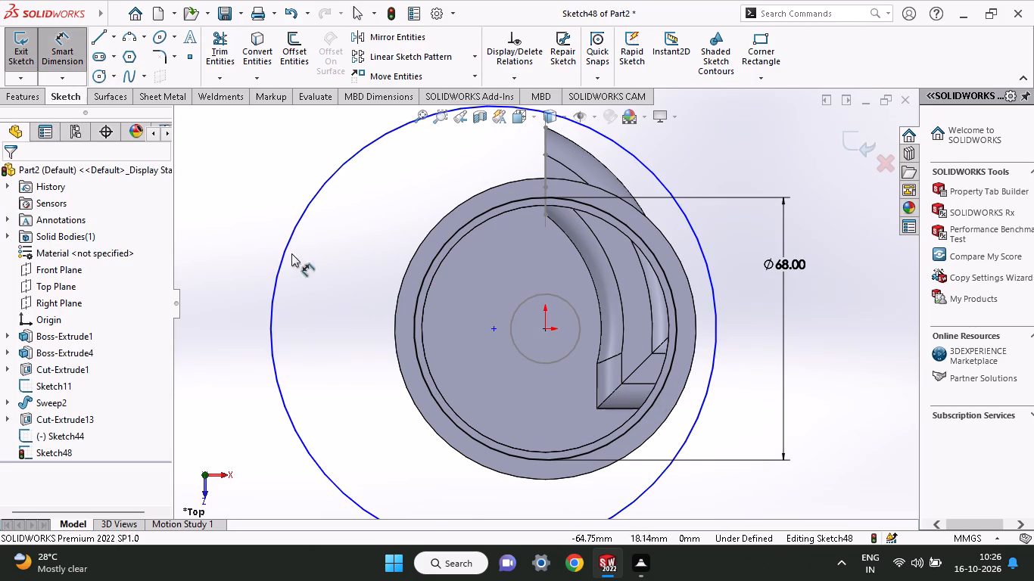
pyautogui.click(284, 244)
pyautogui.click(254, 213)
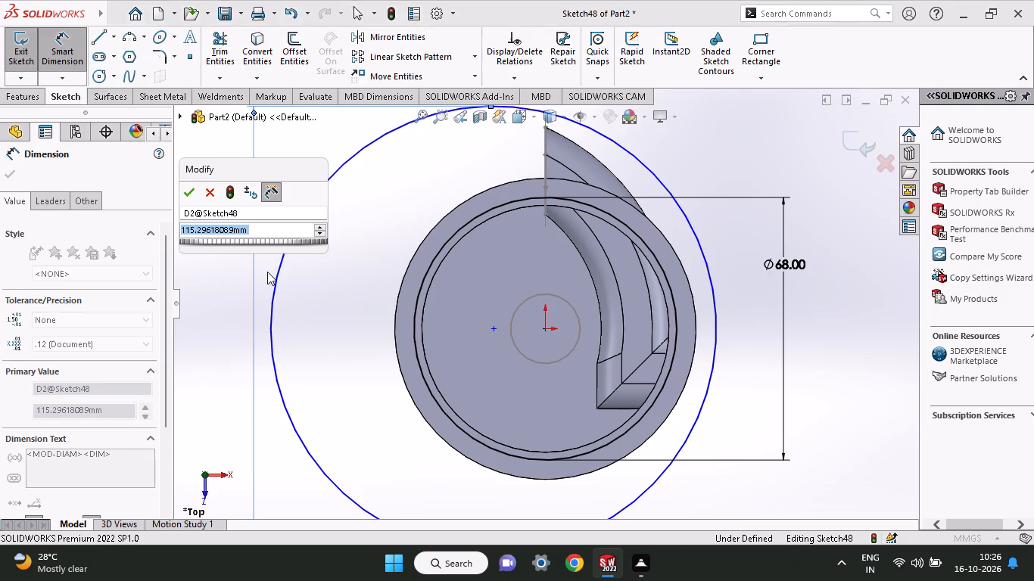
pyautogui.write('57')
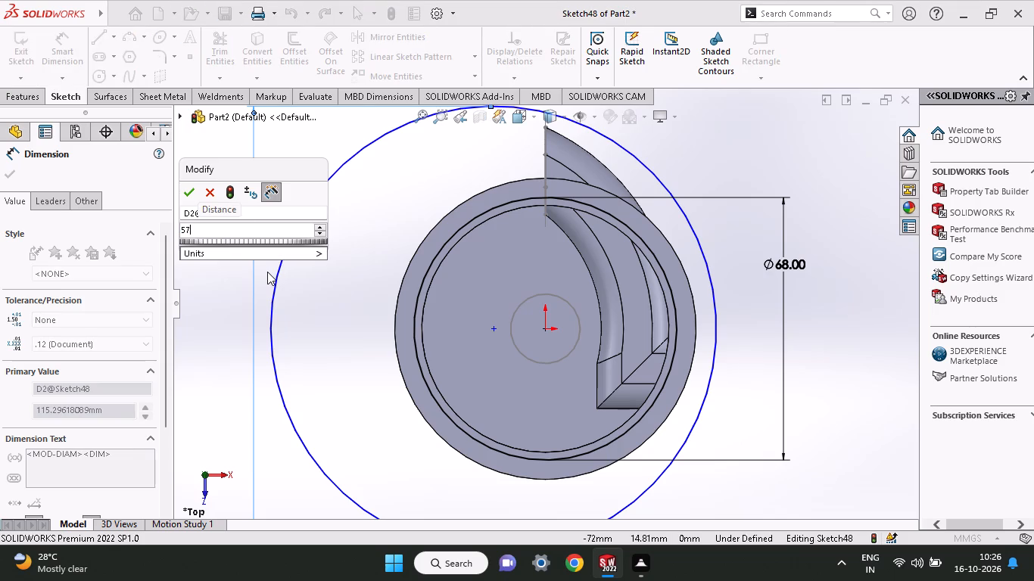
pyautogui.hotkey('shift', '+')
pyautogui.write('57')
pyautogui.press('Return')
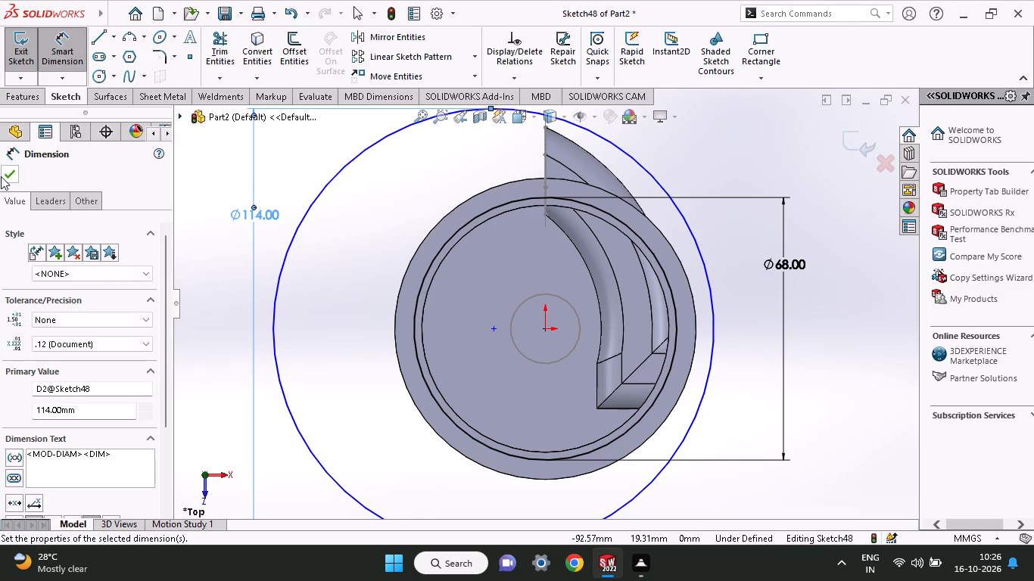
pyautogui.click(1, 176)
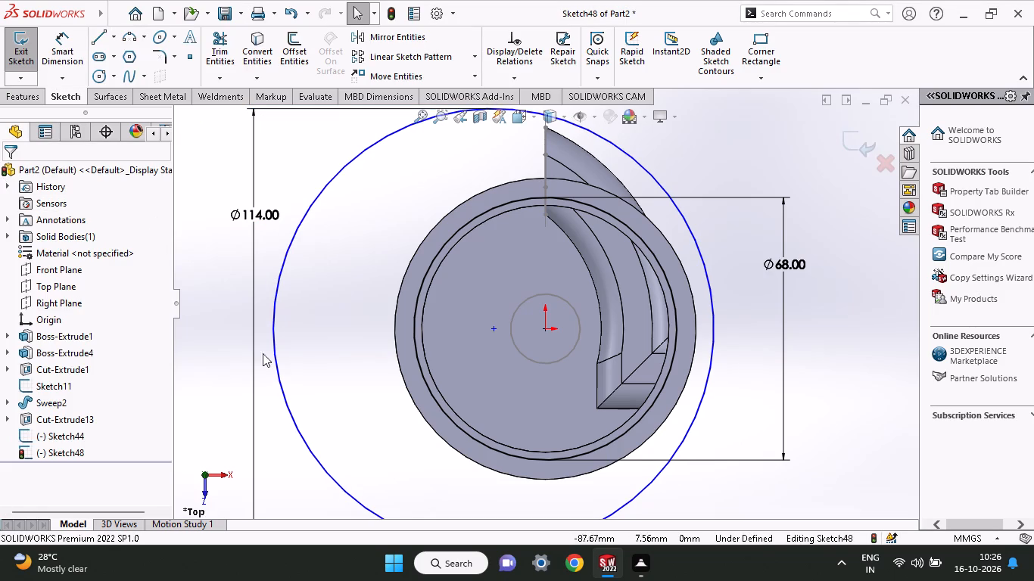
# Add a tangent relation between the 114 mm circle and the 68 mm circle.
pyautogui.keyDown('shift'); pyautogui.click(702, 411); pyautogui.keyUp('shift')
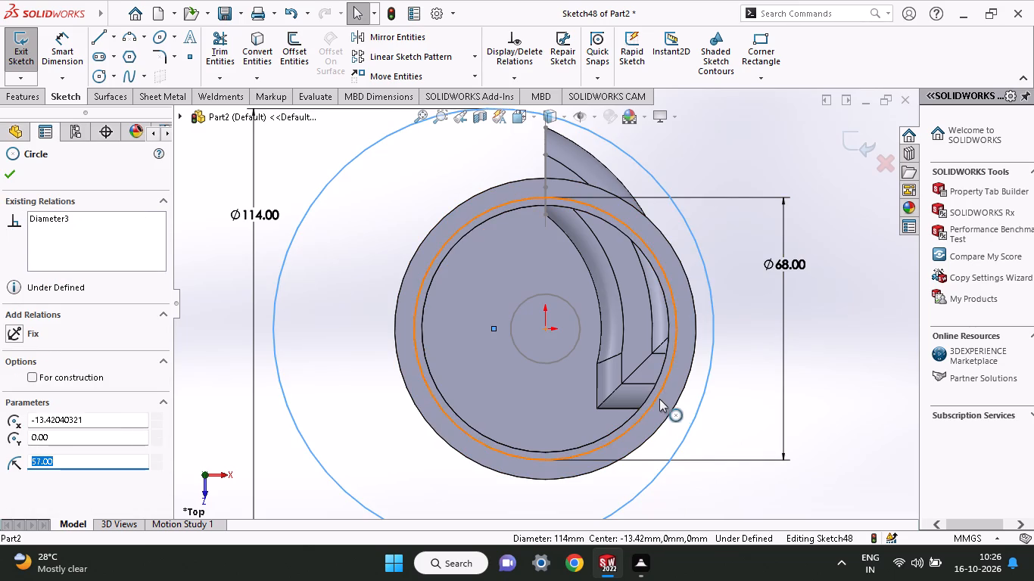
pyautogui.keyDown('shift'); pyautogui.click(659, 399); pyautogui.keyUp('shift')
pyautogui.click(16, 431)
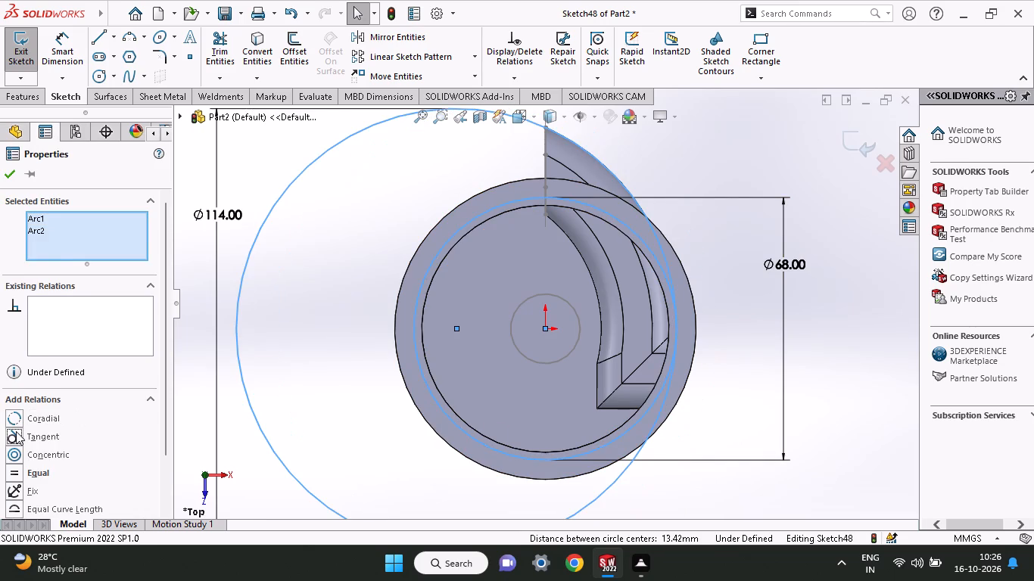
pyautogui.click(15, 172)
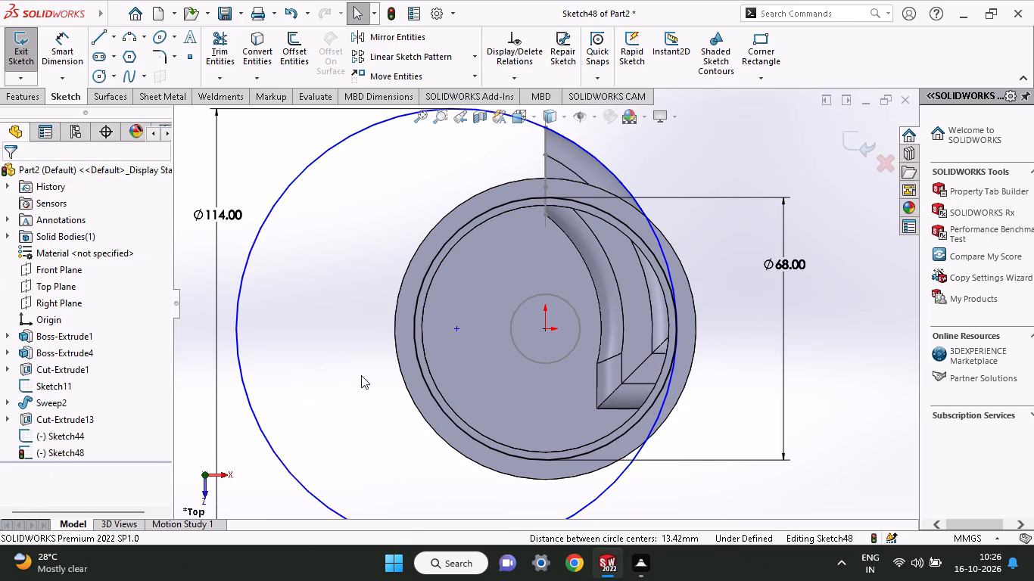
# Sketch a corner rectangle from the origin up and to the right, extending beyond both circles.
pyautogui.keyDown('ctrl'); pyautogui.scroll(2, 361, 375); pyautogui.keyUp('ctrl')
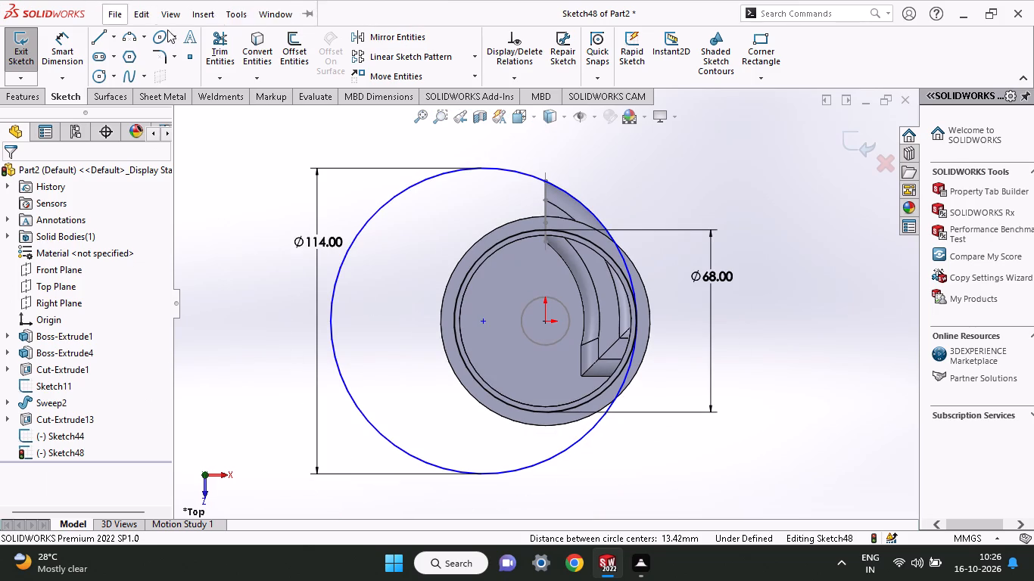
pyautogui.click(761, 49)
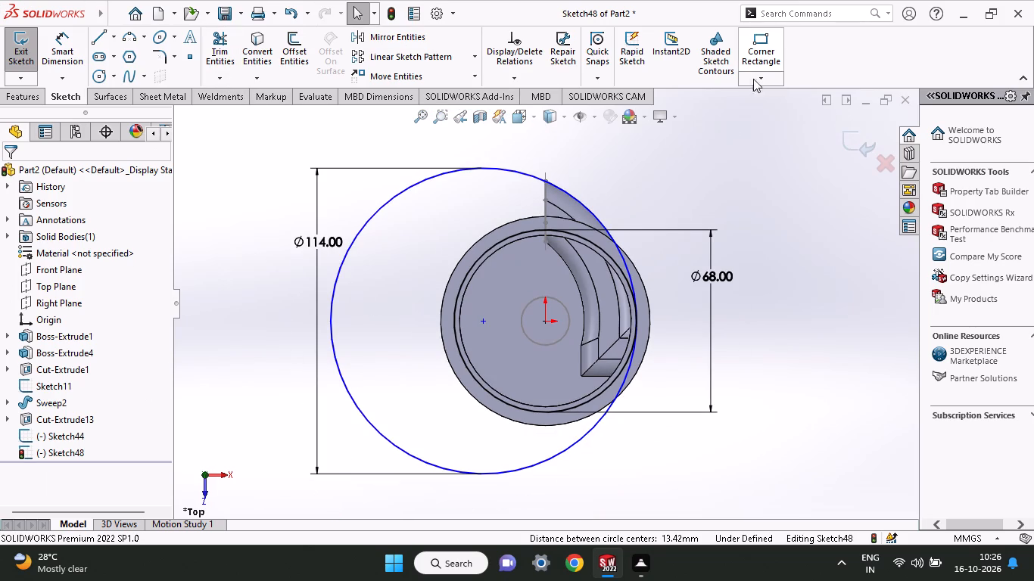
pyautogui.click(546, 322)
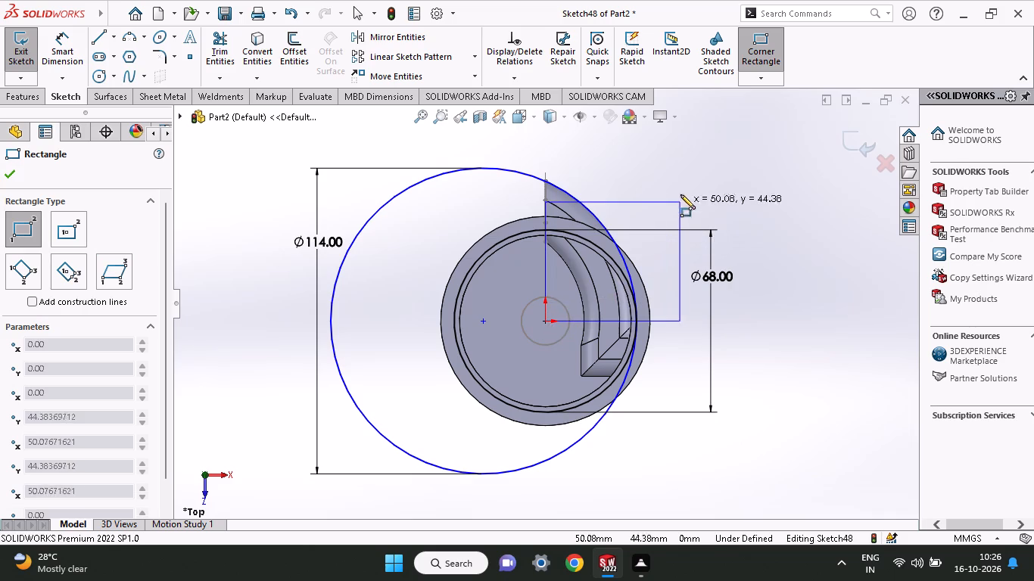
pyautogui.click(677, 151)
pyautogui.rightClick(749, 198)
pyautogui.click(768, 213)
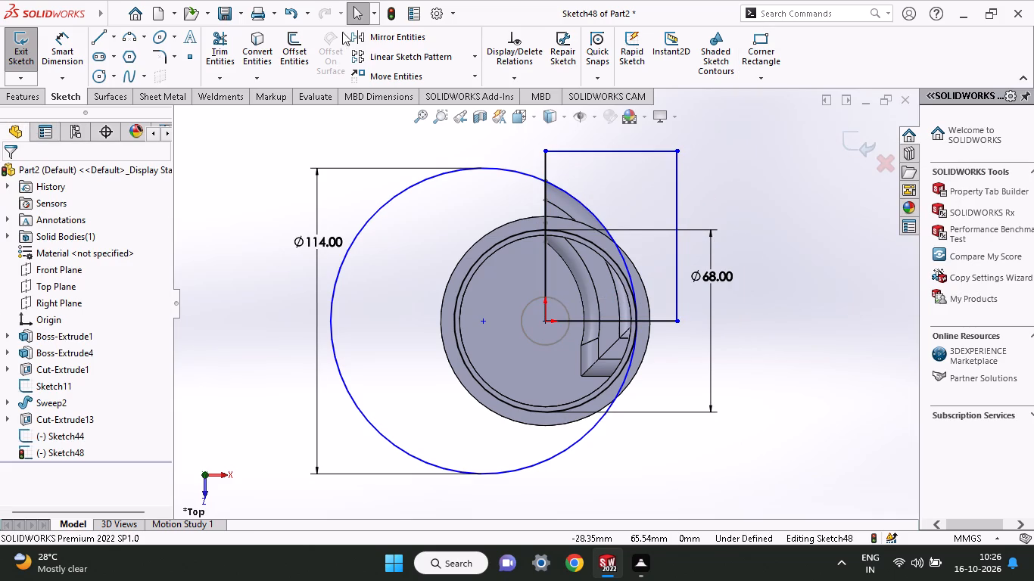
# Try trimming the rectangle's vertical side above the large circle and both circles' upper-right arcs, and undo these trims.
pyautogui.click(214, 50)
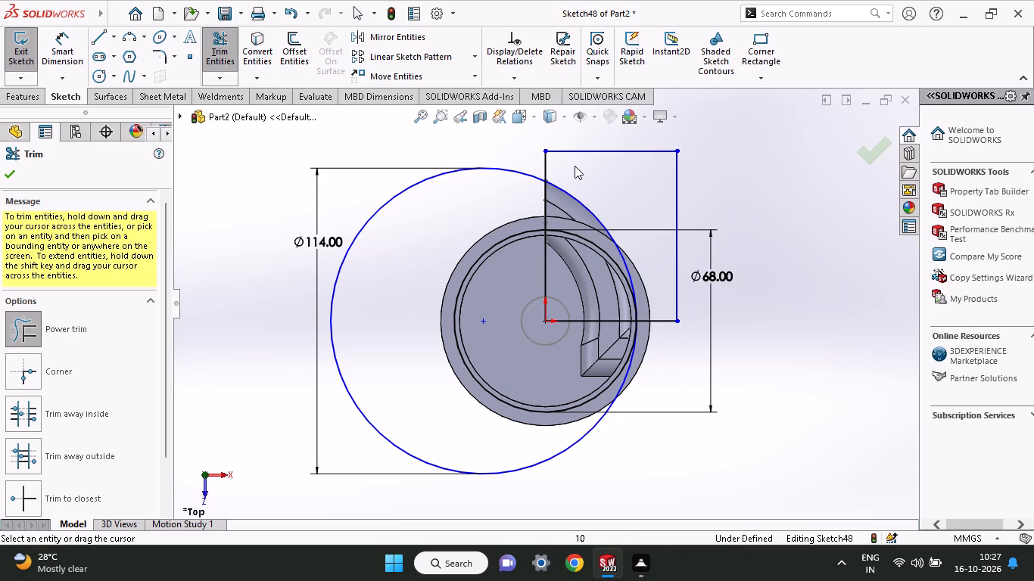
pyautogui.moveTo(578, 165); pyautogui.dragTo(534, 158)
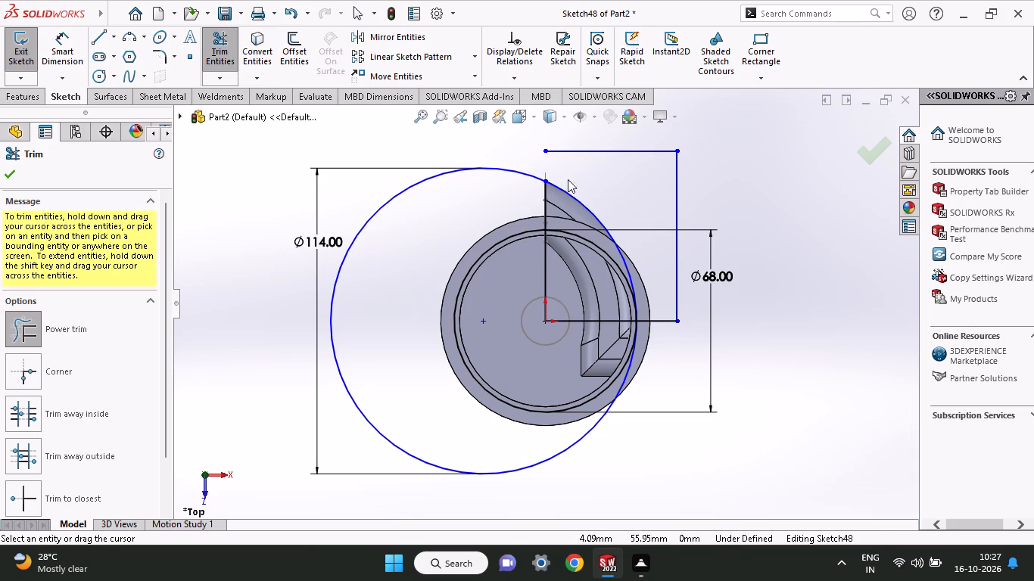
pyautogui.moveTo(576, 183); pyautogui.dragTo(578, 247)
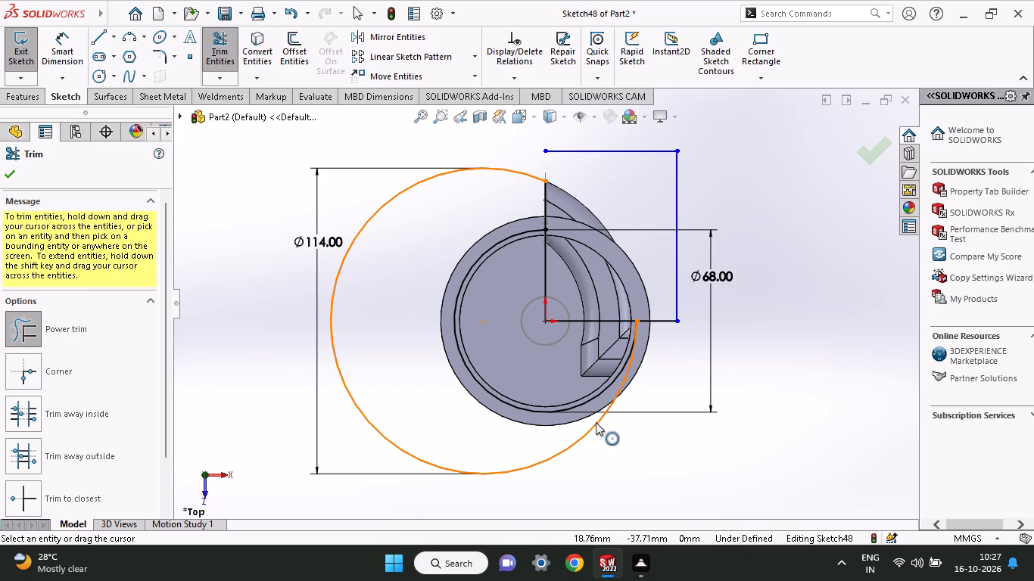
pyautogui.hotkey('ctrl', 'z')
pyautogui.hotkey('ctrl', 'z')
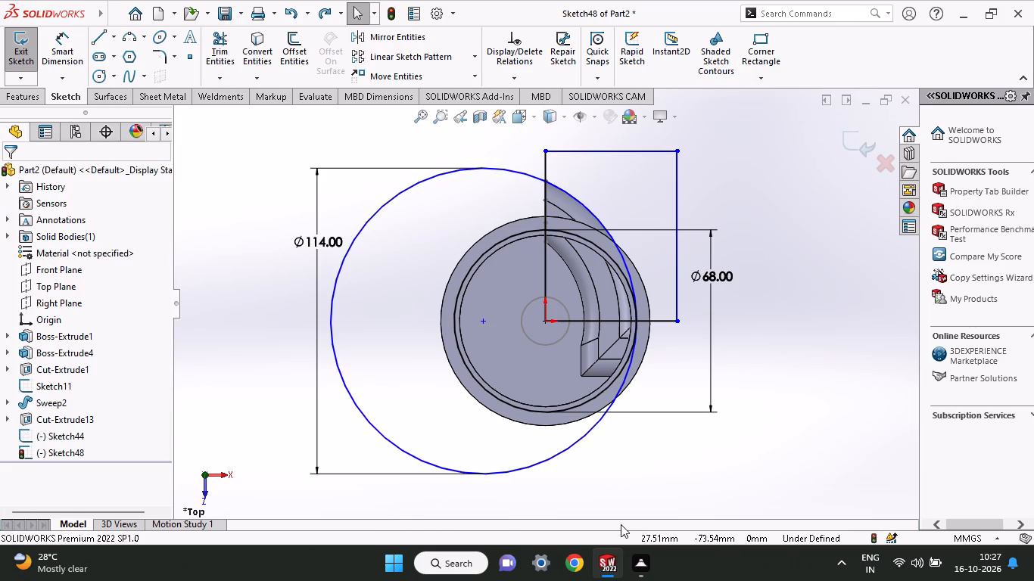
# Trim the 114 mm circle outside the rectangle, keeping only its arc within the upper-right quadrant.
pyautogui.click(213, 52)
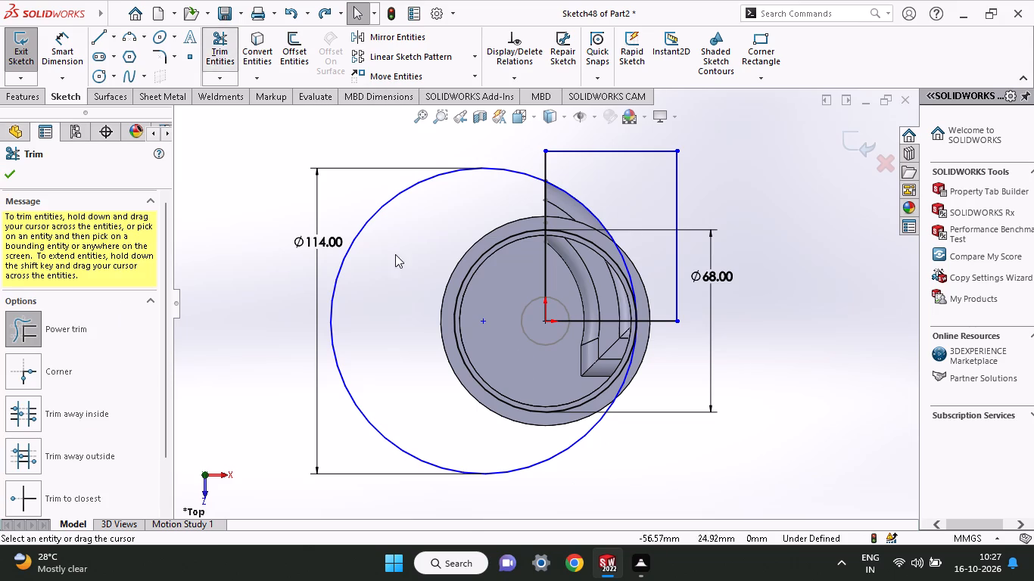
pyautogui.moveTo(380, 184); pyautogui.dragTo(407, 255)
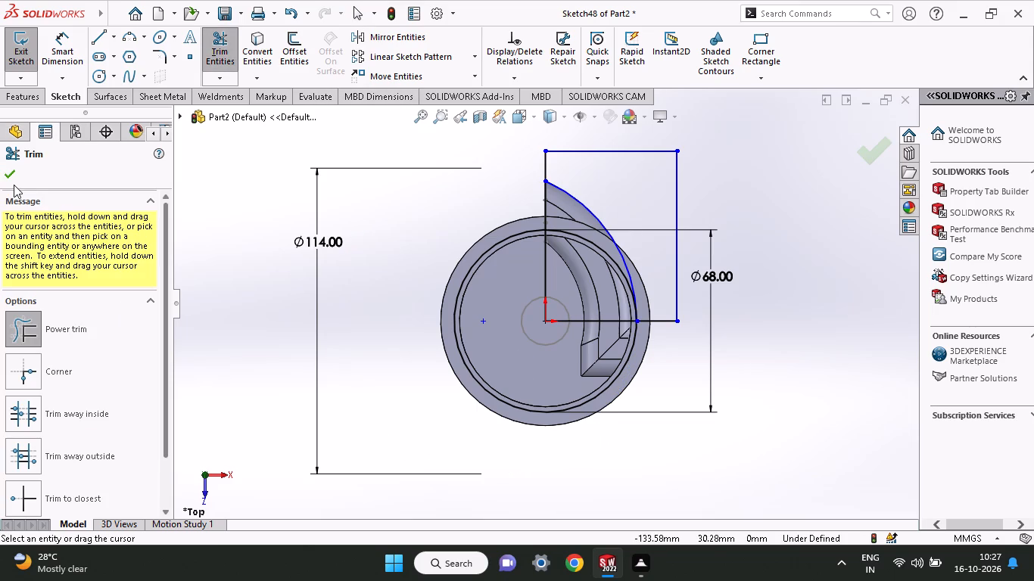
pyautogui.click(11, 183)
pyautogui.click(11, 176)
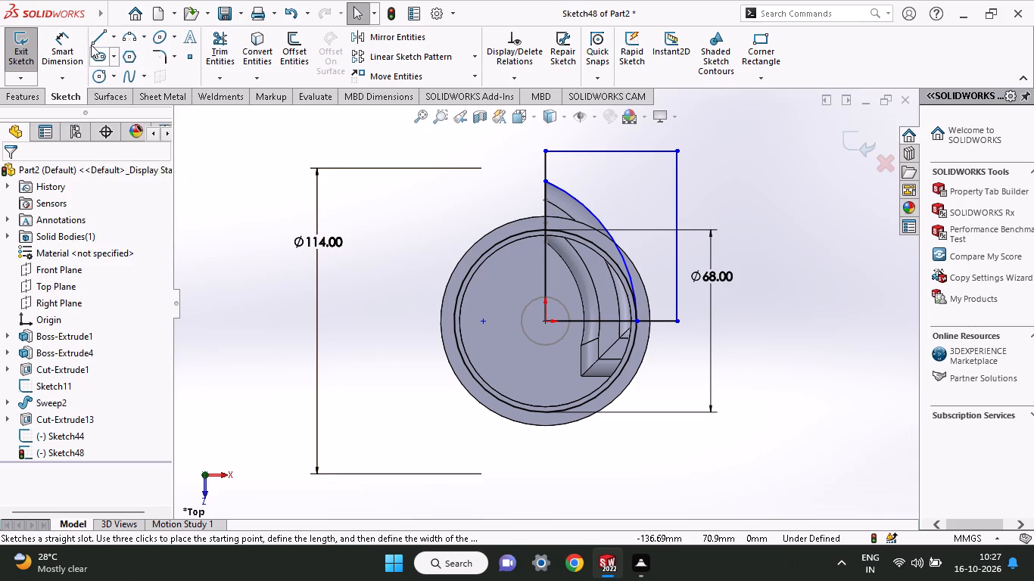
# Draw a short horizontal line leftward from the upper end of the remaining large arc.
pyautogui.click(91, 45)
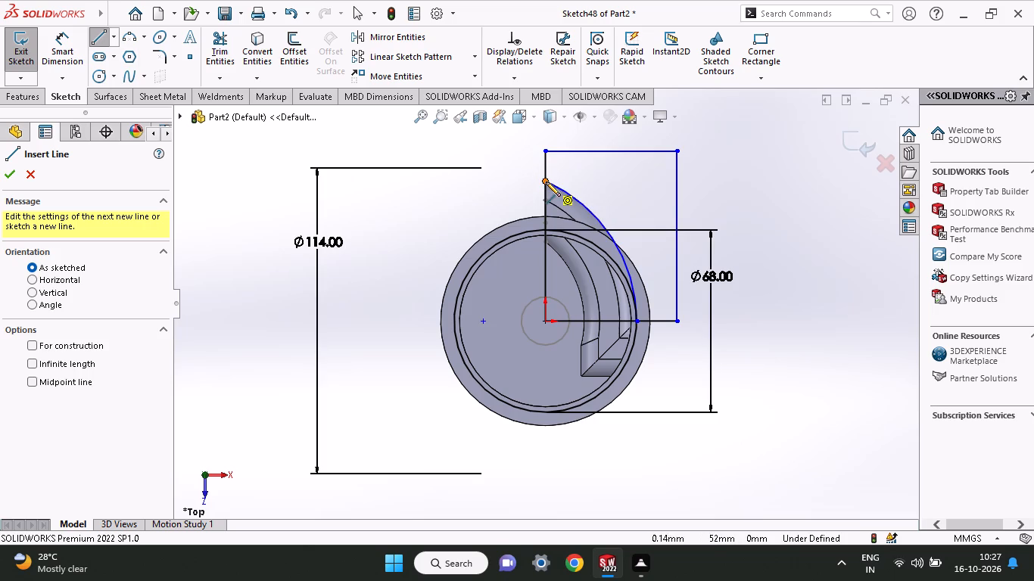
pyautogui.click(546, 182)
pyautogui.click(507, 180)
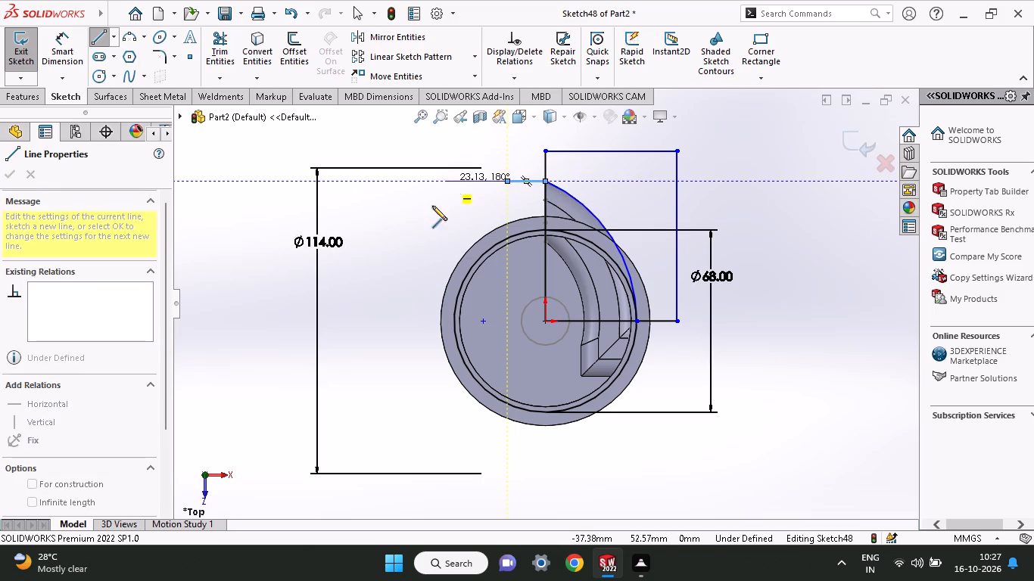
pyautogui.rightClick(426, 219)
pyautogui.click(438, 230)
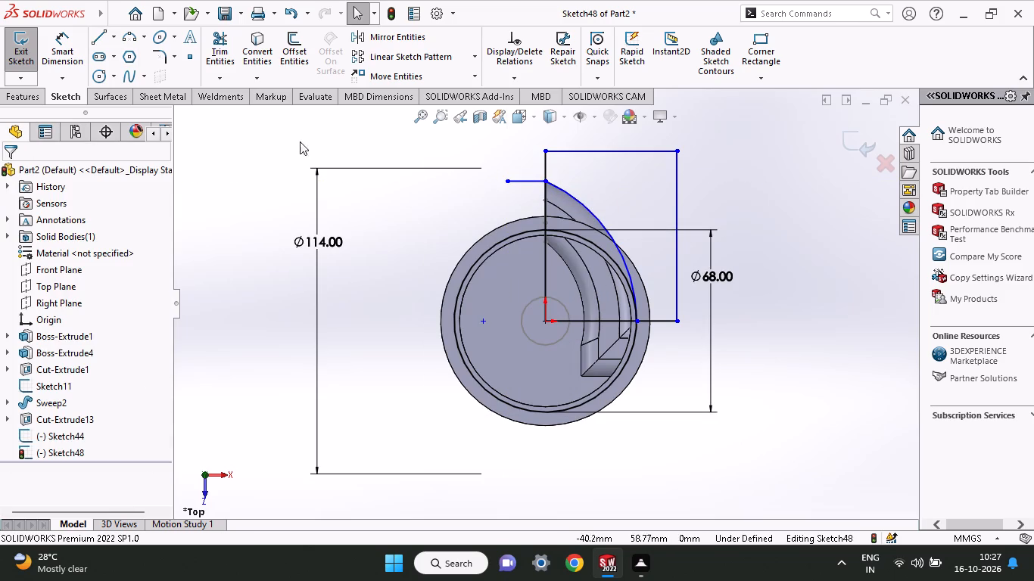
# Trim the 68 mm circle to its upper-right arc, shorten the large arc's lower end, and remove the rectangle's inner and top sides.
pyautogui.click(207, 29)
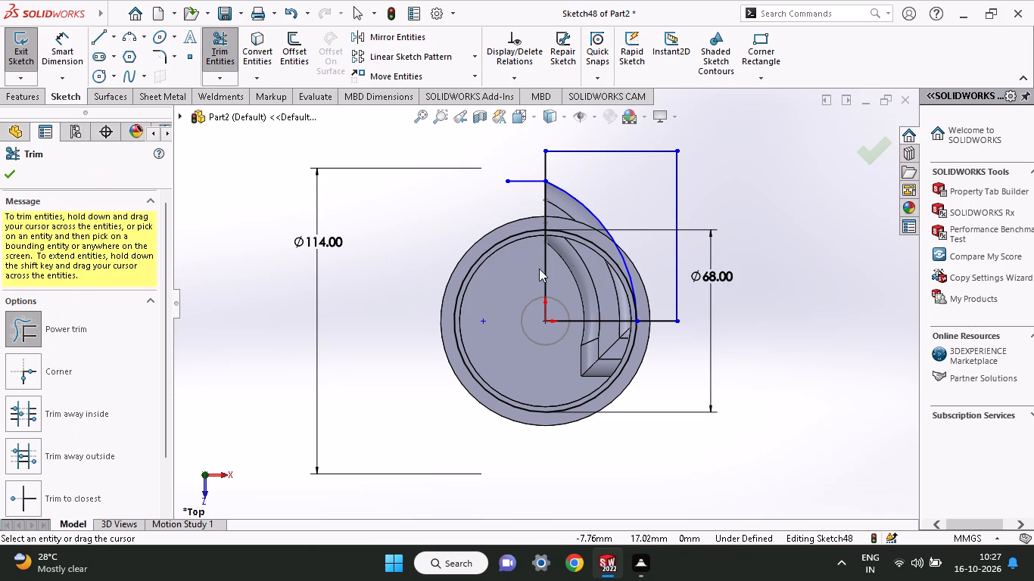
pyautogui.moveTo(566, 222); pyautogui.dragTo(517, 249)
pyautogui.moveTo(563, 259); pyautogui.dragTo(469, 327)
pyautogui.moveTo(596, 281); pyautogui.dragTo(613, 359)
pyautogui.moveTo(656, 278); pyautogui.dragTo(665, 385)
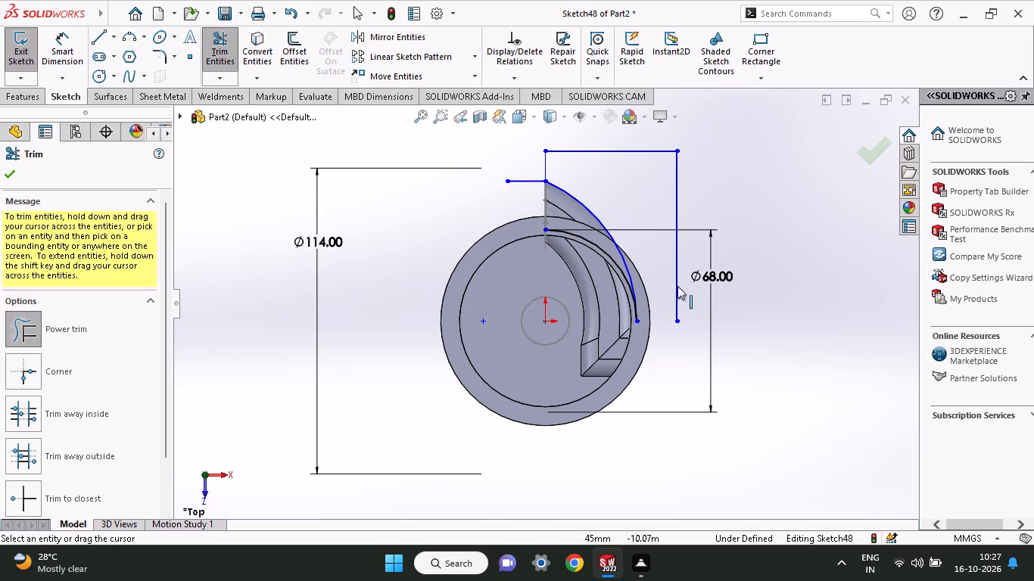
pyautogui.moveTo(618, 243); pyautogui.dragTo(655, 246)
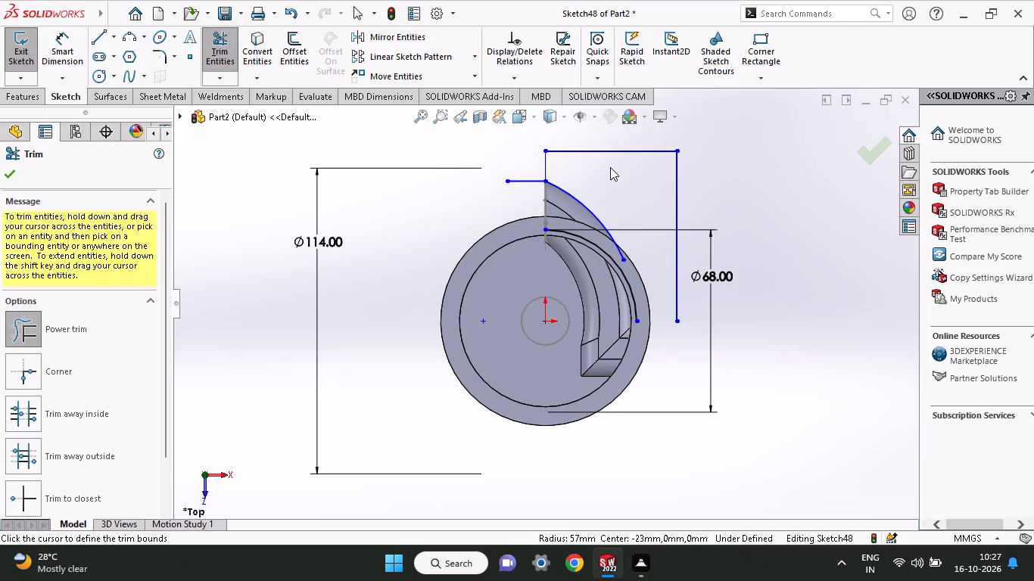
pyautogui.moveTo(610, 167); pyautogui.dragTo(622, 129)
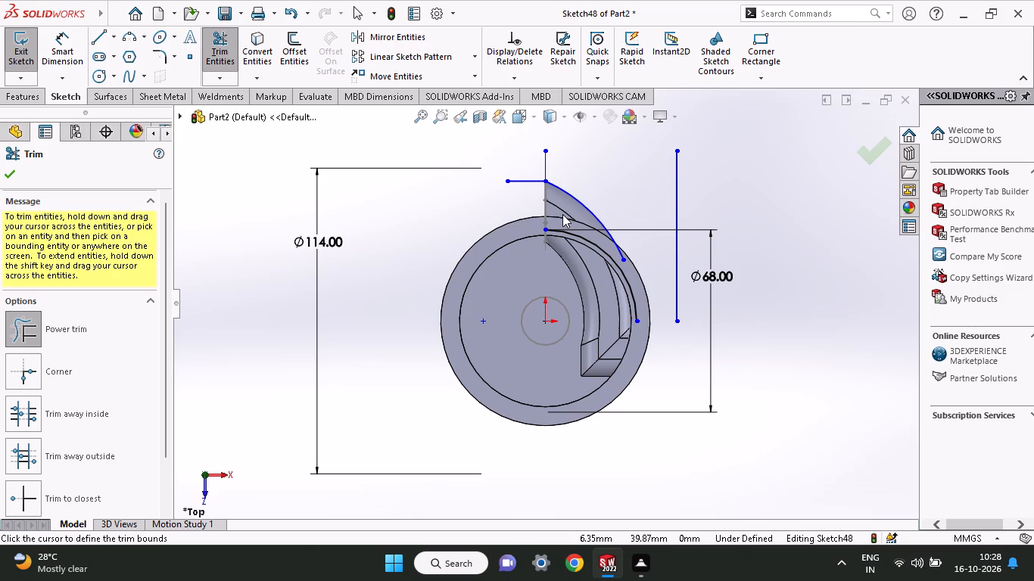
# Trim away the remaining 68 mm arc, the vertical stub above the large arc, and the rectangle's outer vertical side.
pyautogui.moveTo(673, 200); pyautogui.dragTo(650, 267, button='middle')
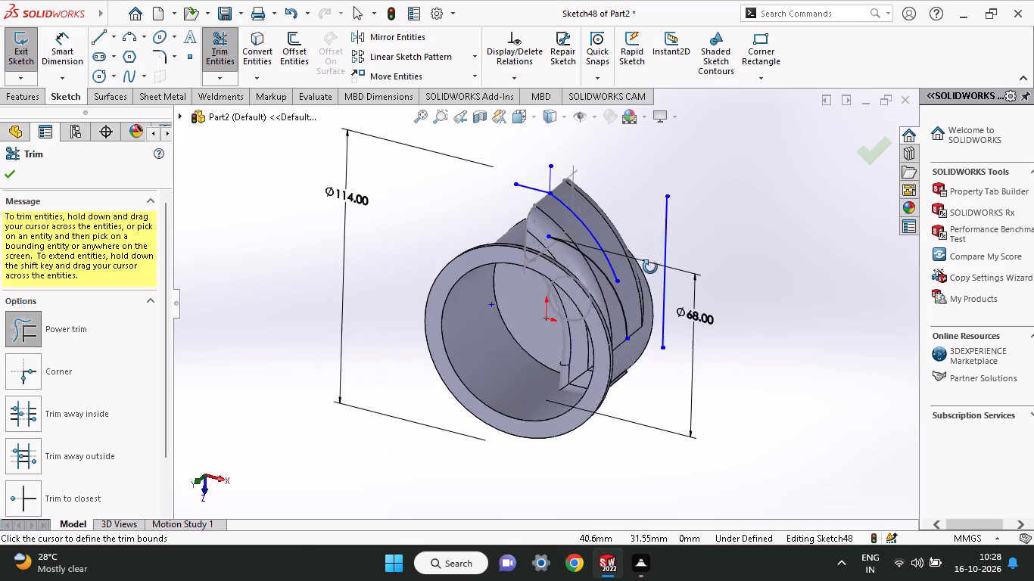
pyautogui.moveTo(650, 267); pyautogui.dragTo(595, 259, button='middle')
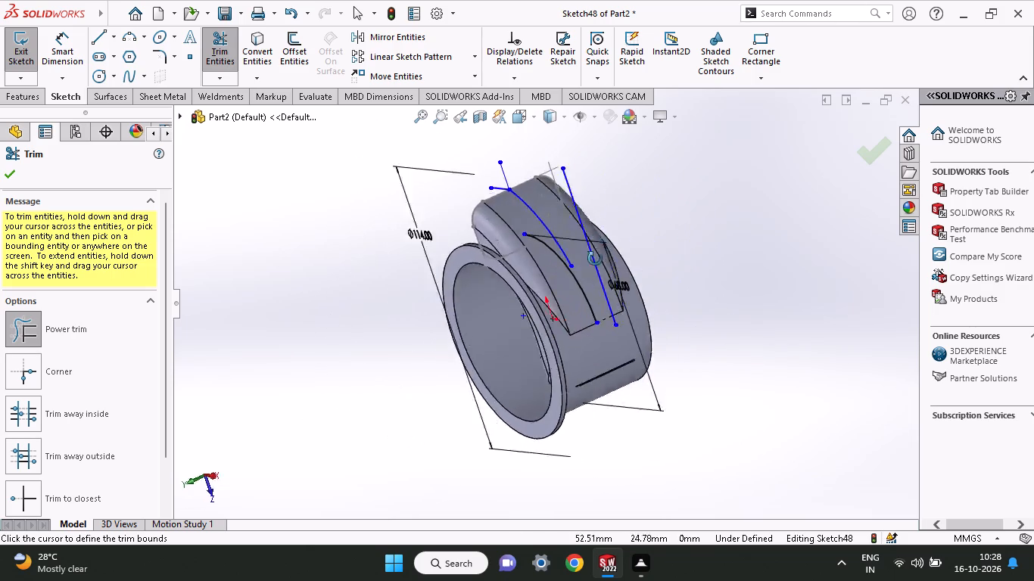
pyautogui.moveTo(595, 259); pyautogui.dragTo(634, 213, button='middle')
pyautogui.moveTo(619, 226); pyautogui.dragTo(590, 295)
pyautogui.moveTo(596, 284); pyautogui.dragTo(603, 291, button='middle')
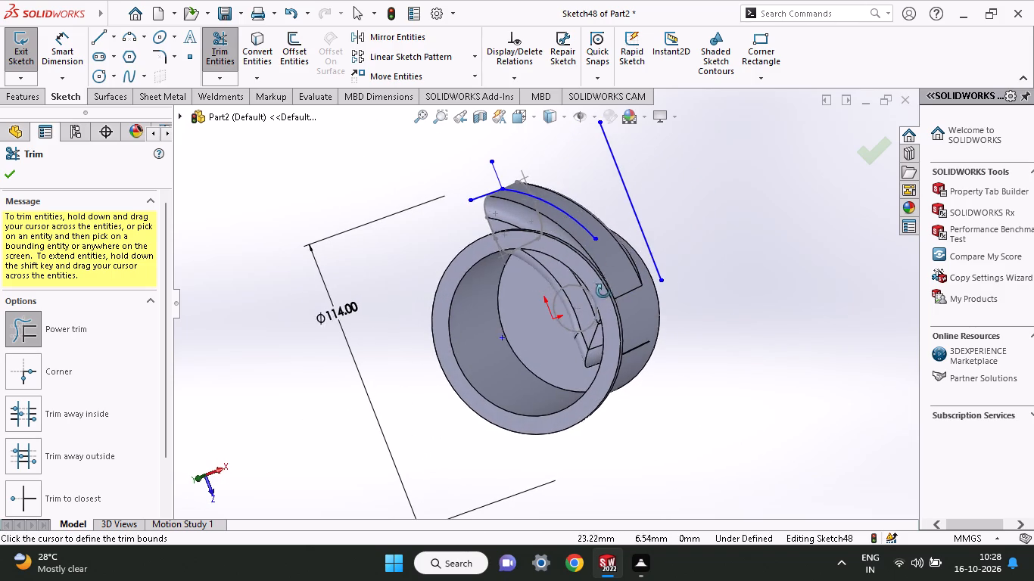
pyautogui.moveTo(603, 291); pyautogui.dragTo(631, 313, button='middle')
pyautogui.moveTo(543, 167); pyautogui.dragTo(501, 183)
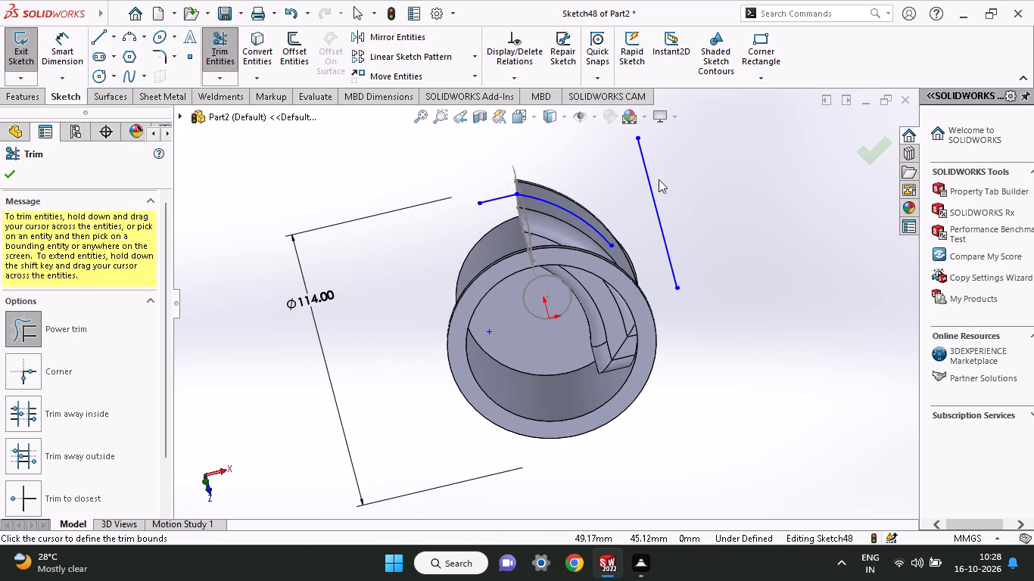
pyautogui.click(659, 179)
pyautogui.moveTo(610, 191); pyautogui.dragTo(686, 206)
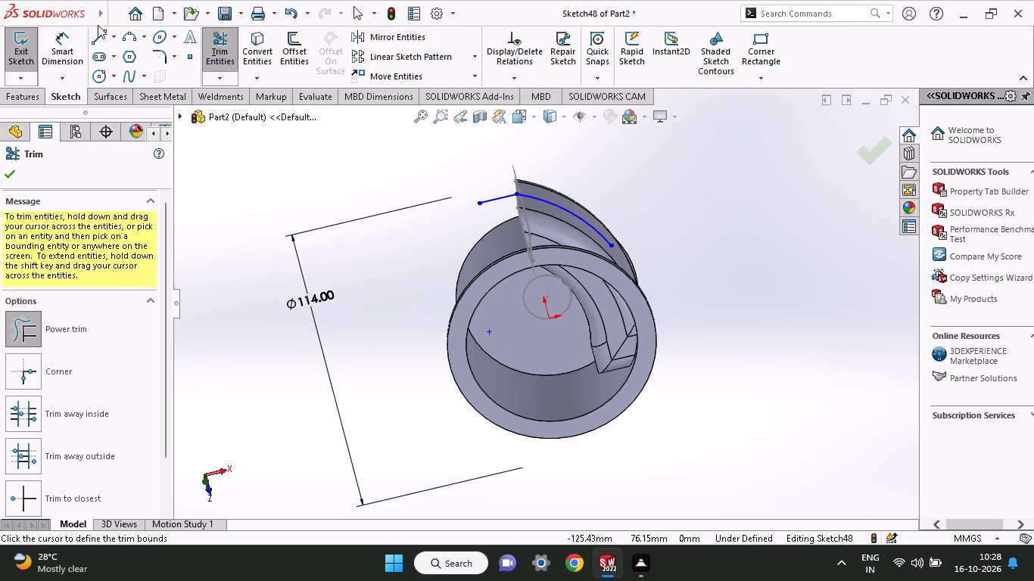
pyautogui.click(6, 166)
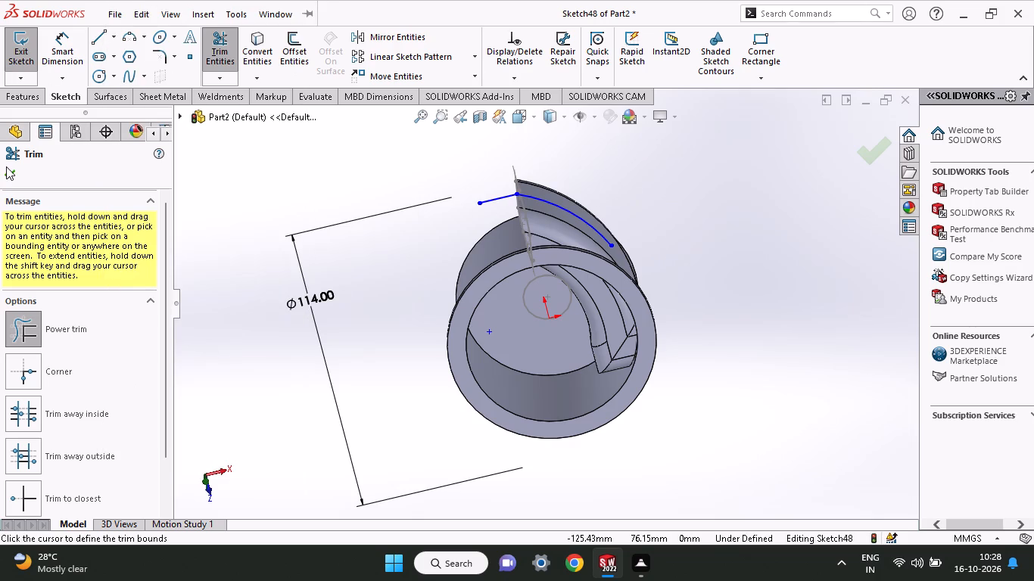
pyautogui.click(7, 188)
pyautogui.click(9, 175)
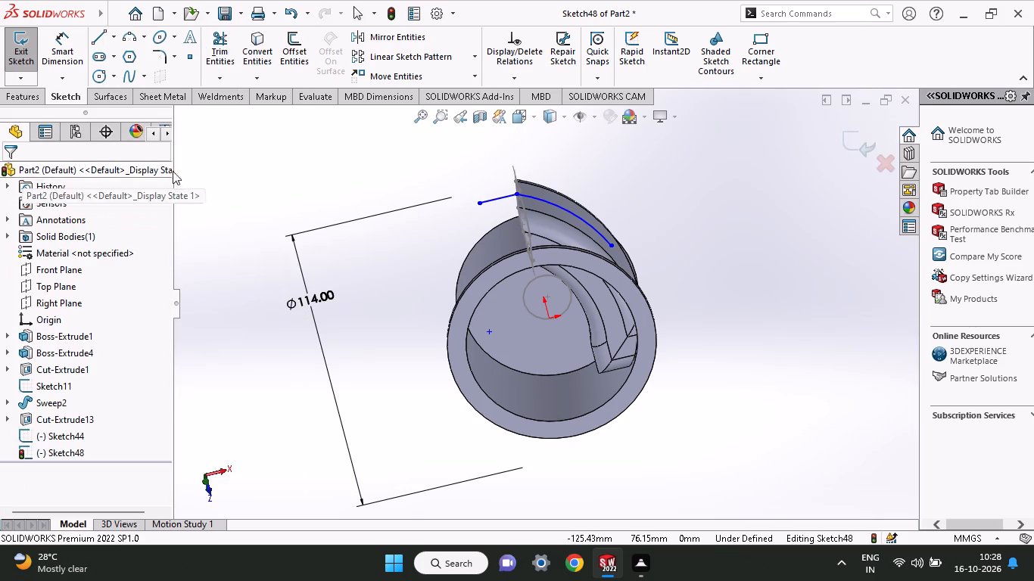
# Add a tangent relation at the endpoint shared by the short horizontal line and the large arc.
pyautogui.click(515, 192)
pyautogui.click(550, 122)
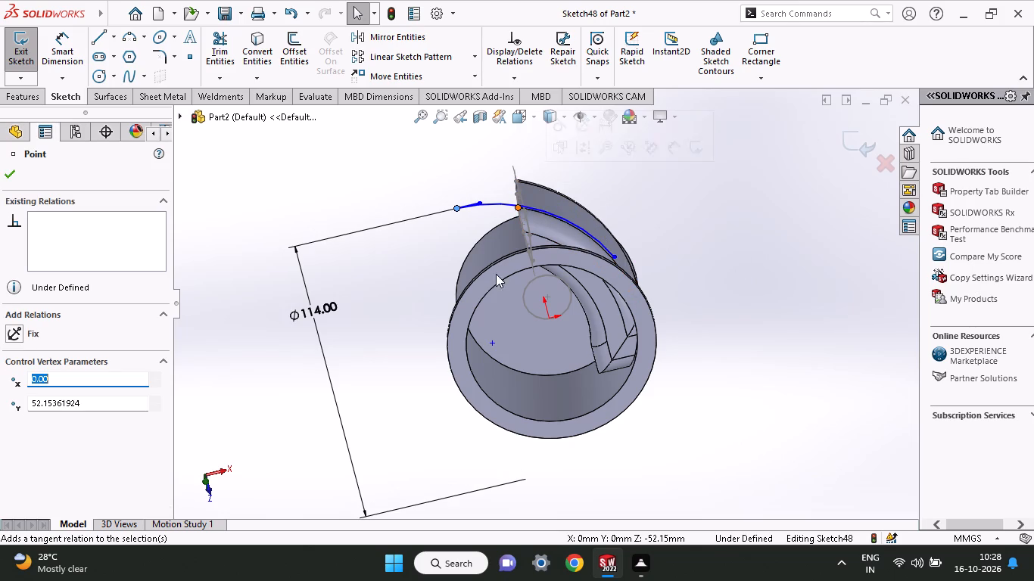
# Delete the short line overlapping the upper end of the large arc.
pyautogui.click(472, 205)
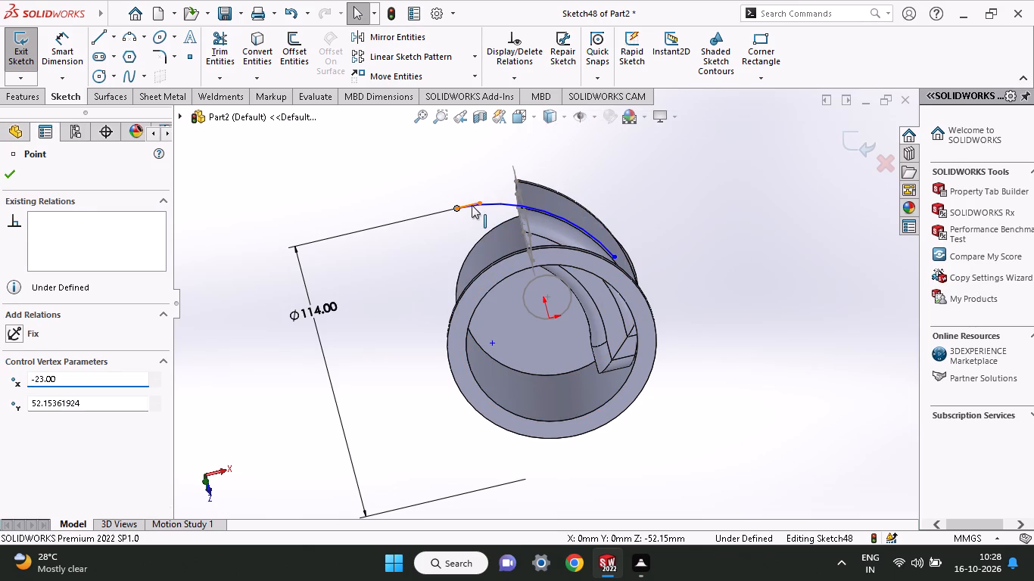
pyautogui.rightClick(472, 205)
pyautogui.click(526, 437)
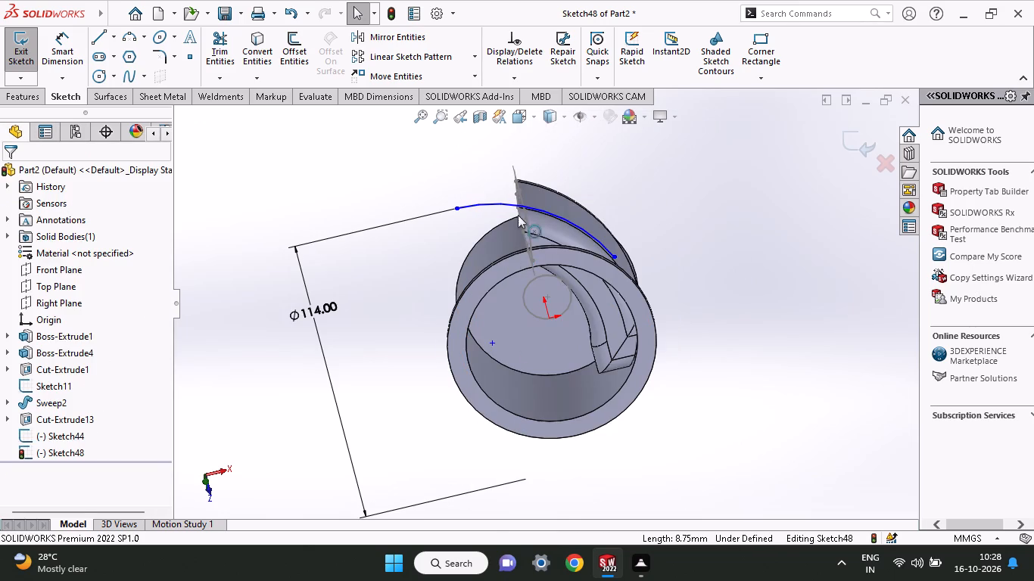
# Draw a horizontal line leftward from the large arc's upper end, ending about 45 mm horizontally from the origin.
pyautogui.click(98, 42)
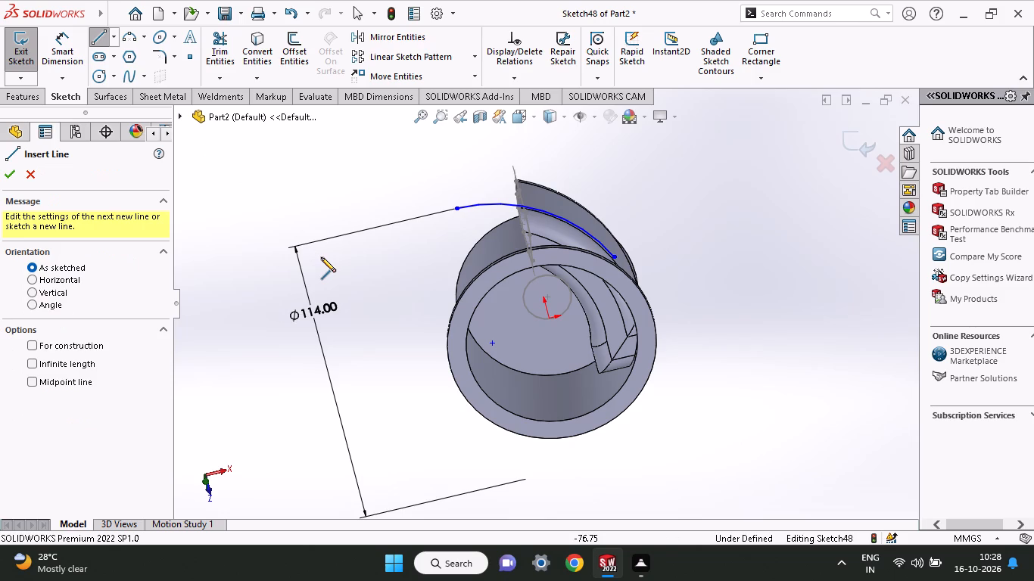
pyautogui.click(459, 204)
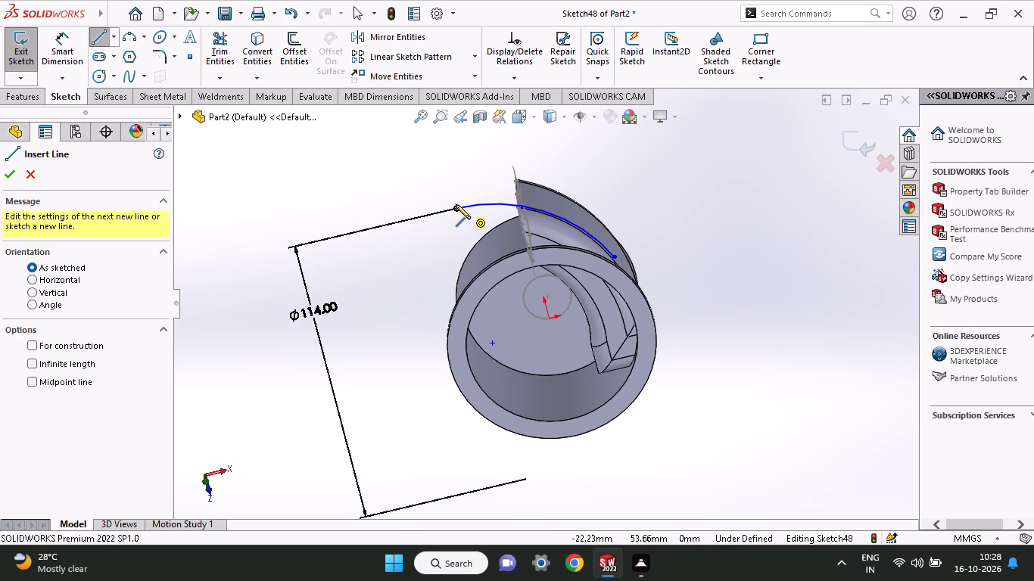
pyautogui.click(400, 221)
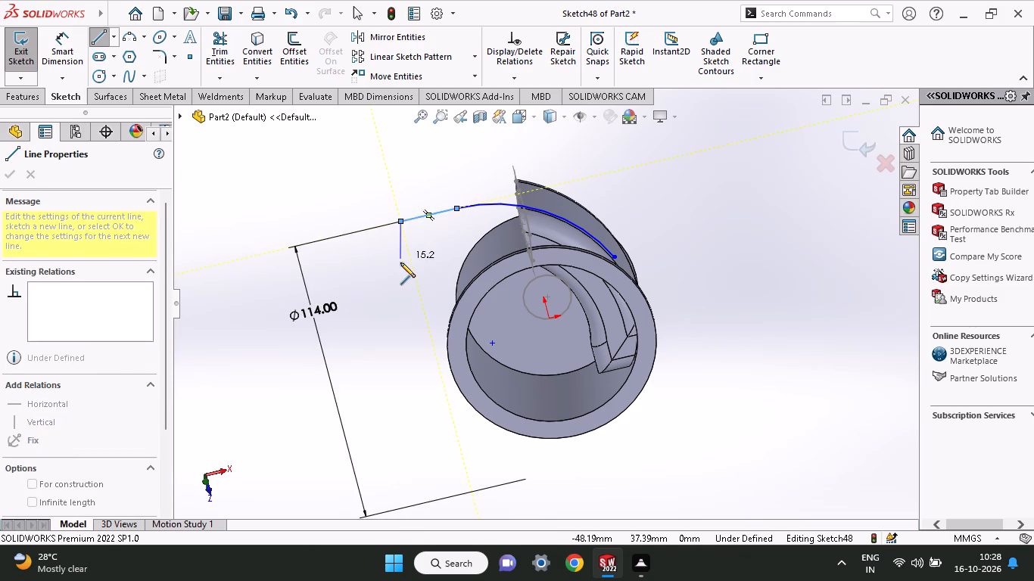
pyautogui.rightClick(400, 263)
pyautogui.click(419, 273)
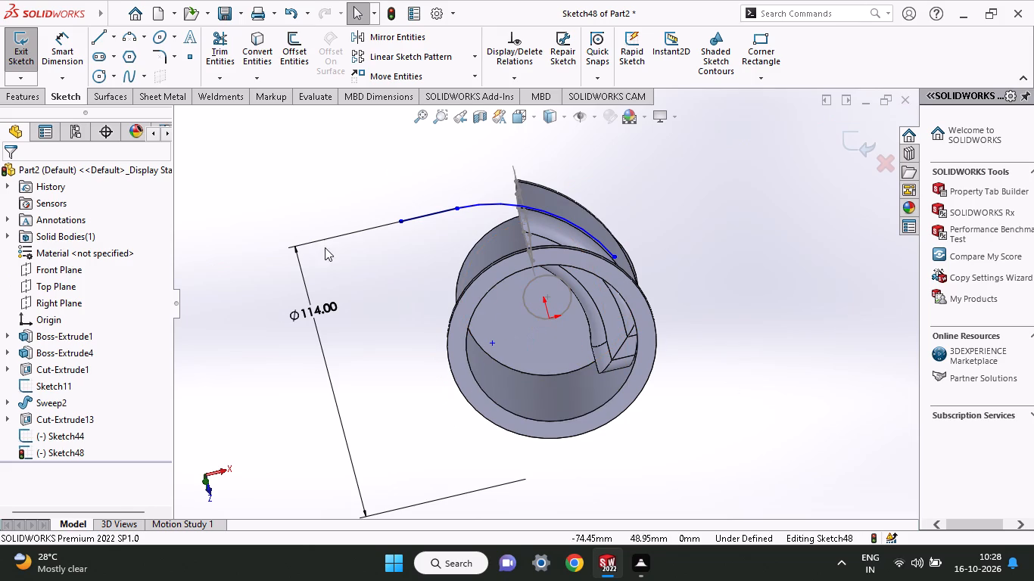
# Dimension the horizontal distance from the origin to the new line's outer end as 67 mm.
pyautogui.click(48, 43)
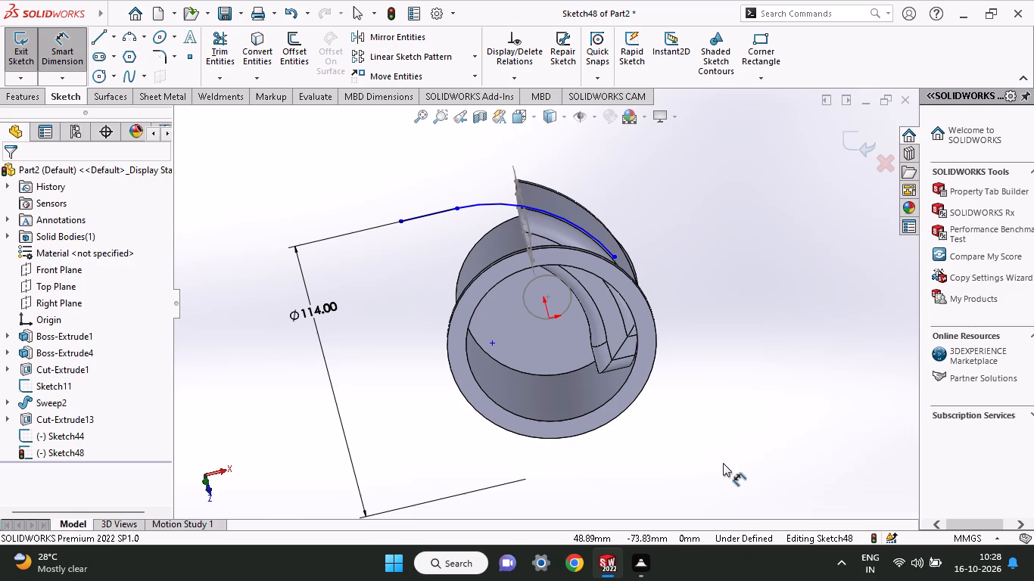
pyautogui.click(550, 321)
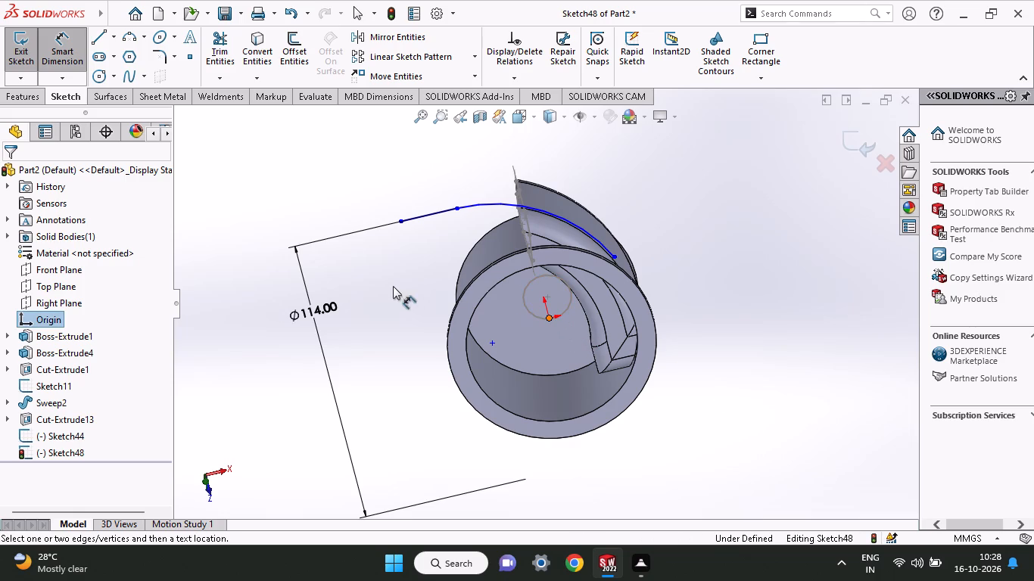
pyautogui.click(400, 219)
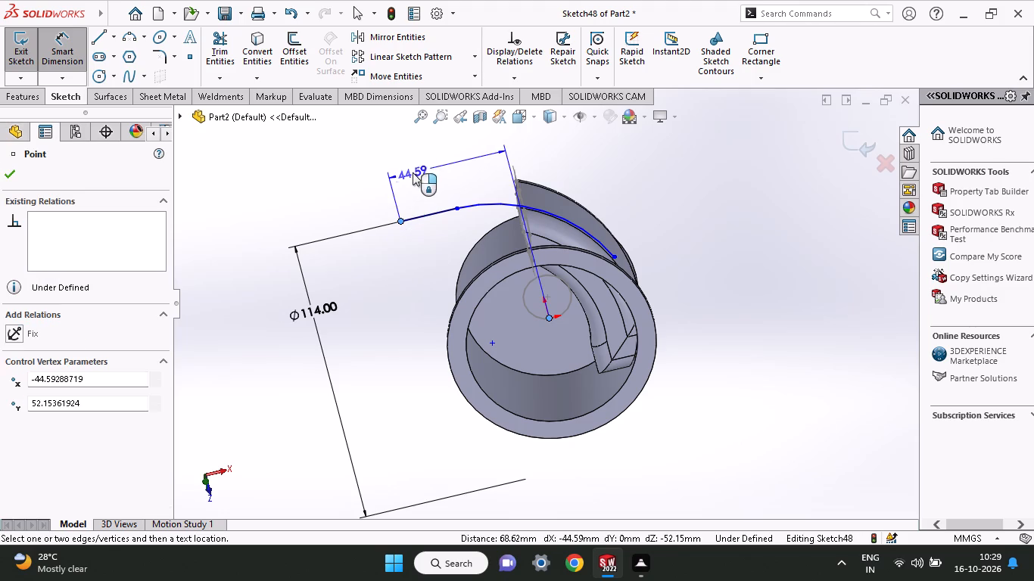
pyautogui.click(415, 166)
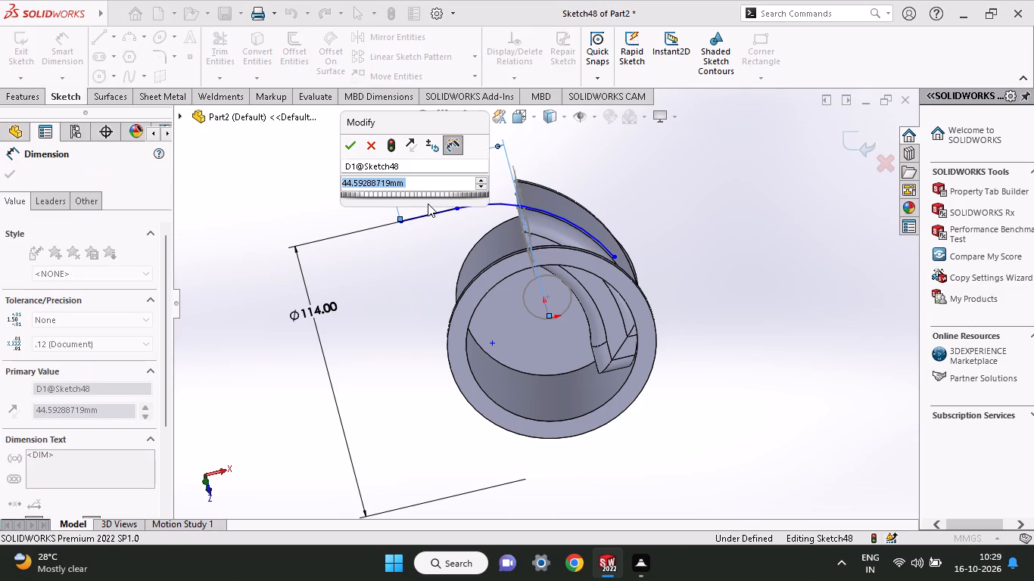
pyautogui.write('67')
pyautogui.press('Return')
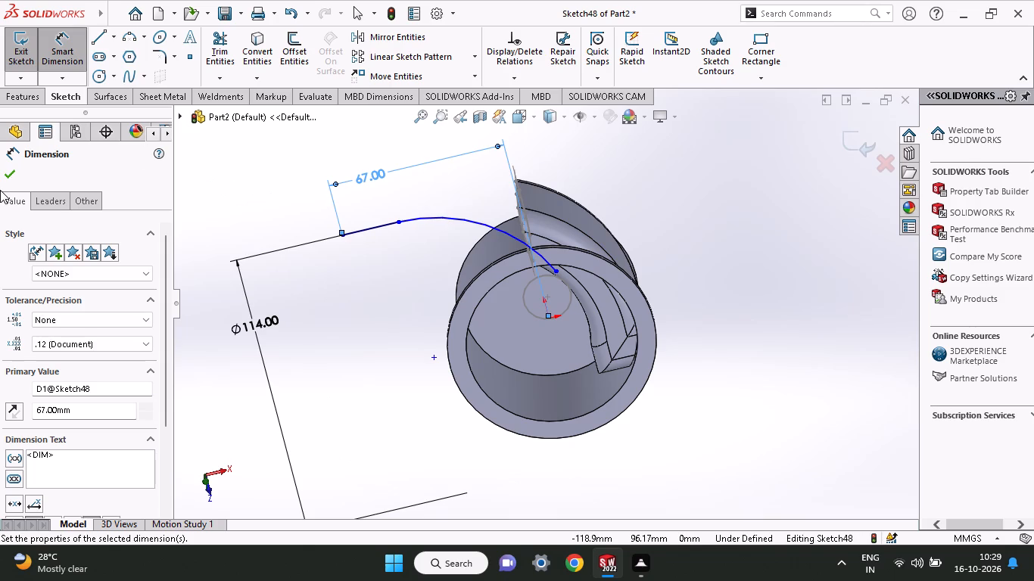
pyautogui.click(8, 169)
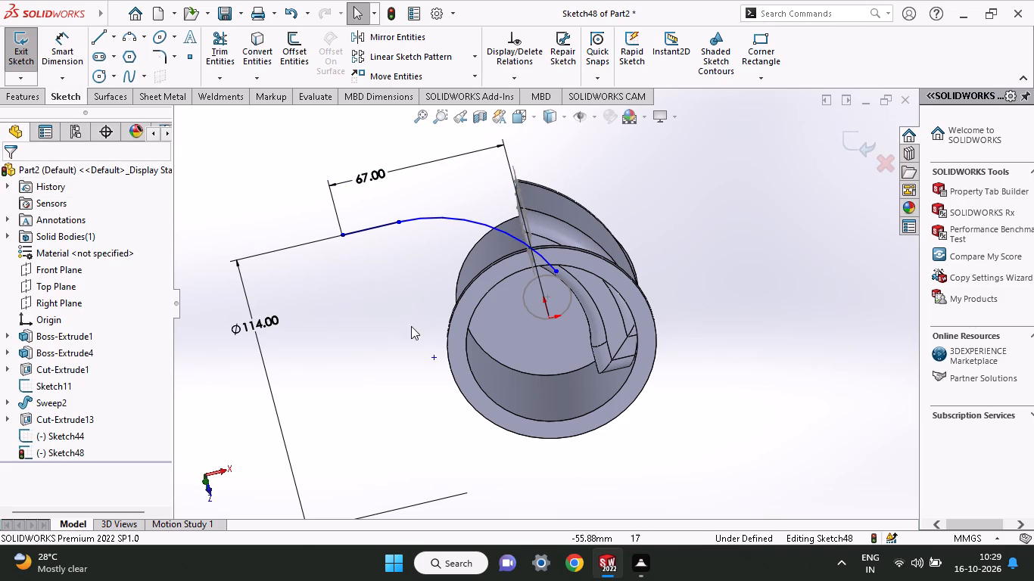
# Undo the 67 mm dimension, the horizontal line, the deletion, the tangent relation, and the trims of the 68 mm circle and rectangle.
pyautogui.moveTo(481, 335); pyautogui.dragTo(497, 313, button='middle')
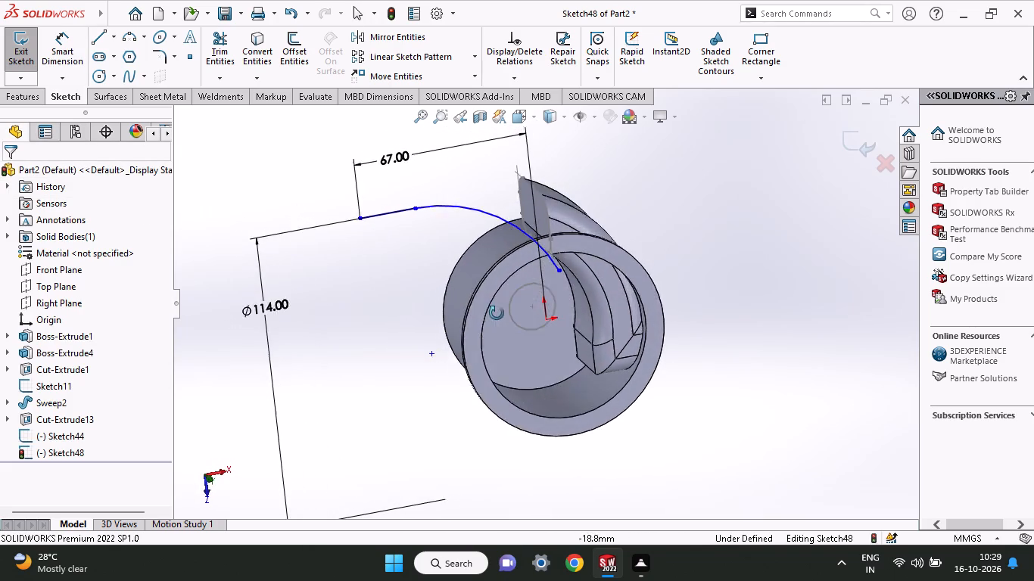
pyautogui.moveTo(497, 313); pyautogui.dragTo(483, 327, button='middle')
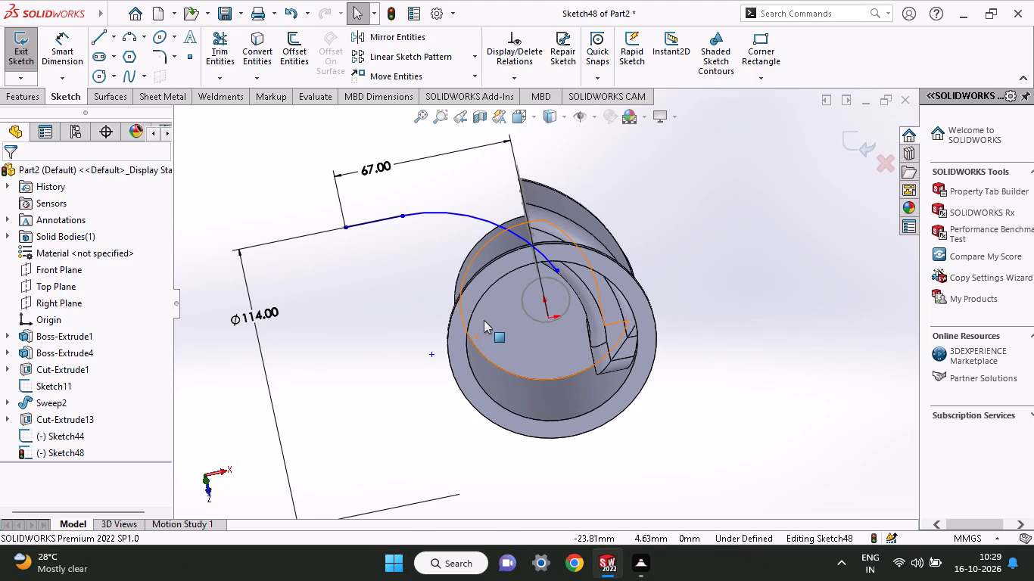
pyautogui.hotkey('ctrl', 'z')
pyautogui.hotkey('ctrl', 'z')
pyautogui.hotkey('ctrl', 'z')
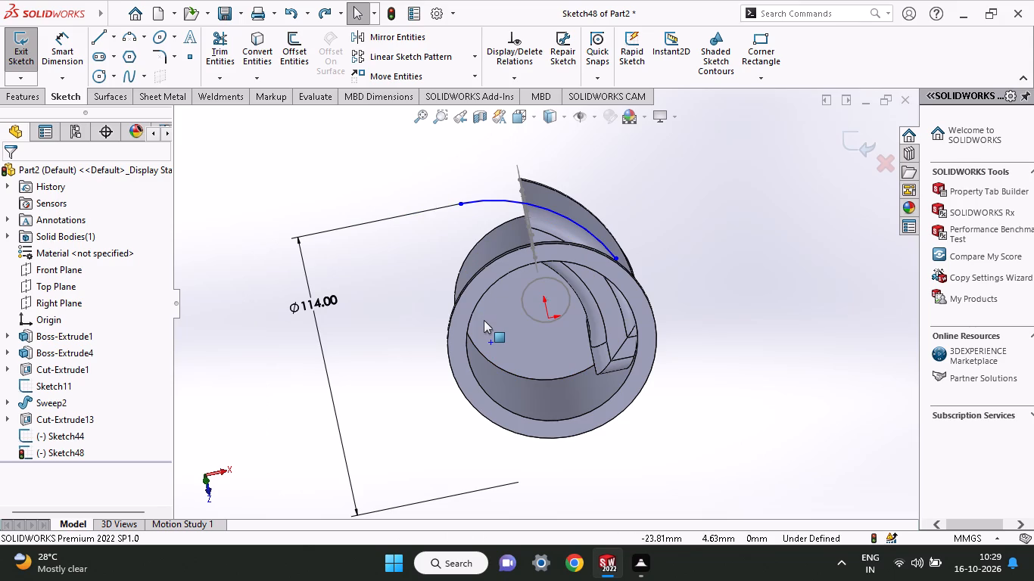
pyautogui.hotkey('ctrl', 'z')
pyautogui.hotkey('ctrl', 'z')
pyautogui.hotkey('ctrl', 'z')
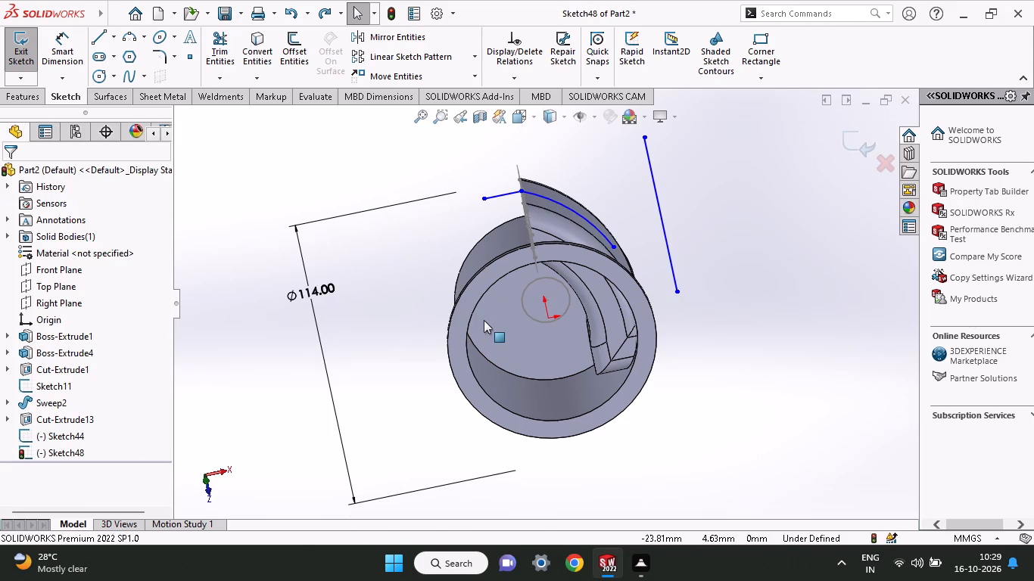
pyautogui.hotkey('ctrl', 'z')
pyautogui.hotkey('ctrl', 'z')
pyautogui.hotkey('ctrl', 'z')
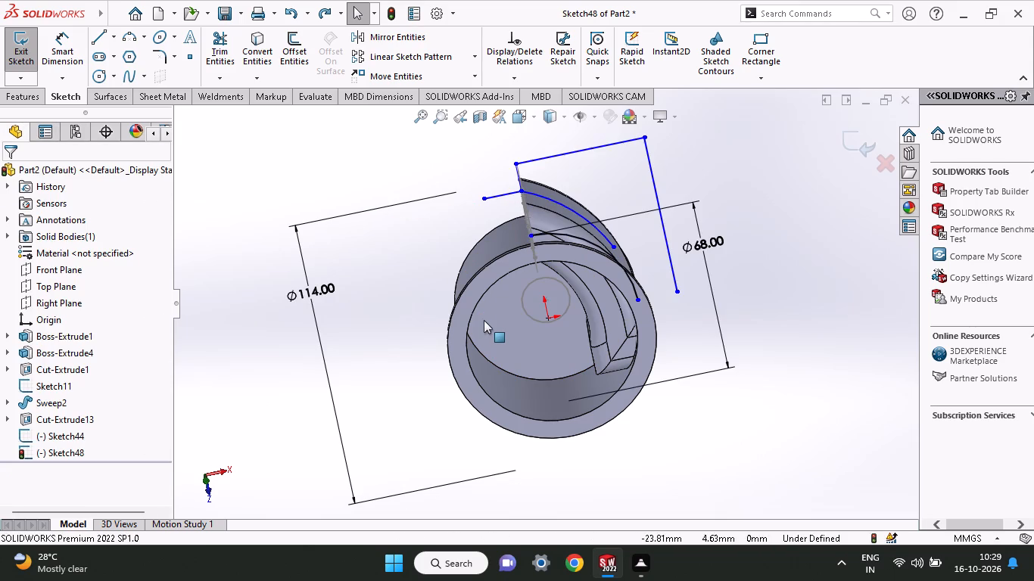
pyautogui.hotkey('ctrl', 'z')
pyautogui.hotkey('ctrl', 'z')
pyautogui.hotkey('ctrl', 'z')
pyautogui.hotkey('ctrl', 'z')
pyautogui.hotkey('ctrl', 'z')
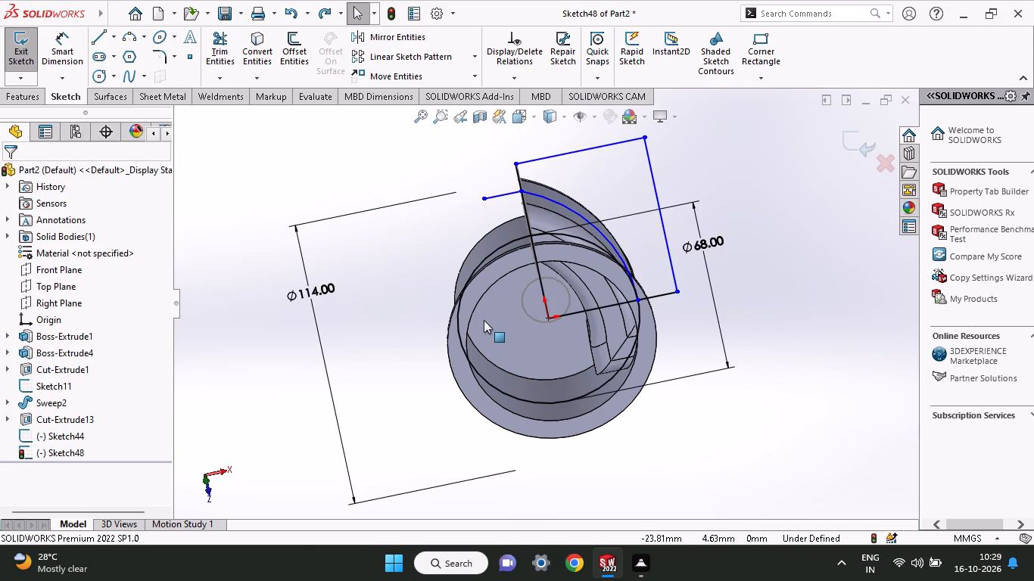
# Undo the short horizontal line at the large arc's upper end and the trim of the 114 mm circle.
pyautogui.hotkey('ctrl', 'z')
pyautogui.hotkey('ctrl', 'z')
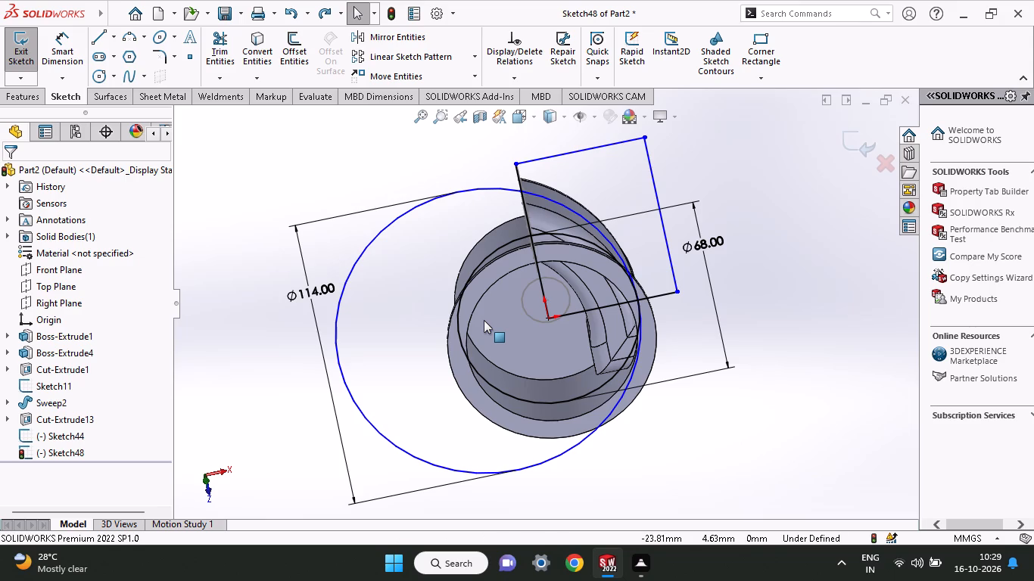
# Trim away the part of the 114 mm circle that lies outside the rectangle, keeping the arc inside it.
pyautogui.moveTo(484, 322); pyautogui.dragTo(466, 261, button='middle')
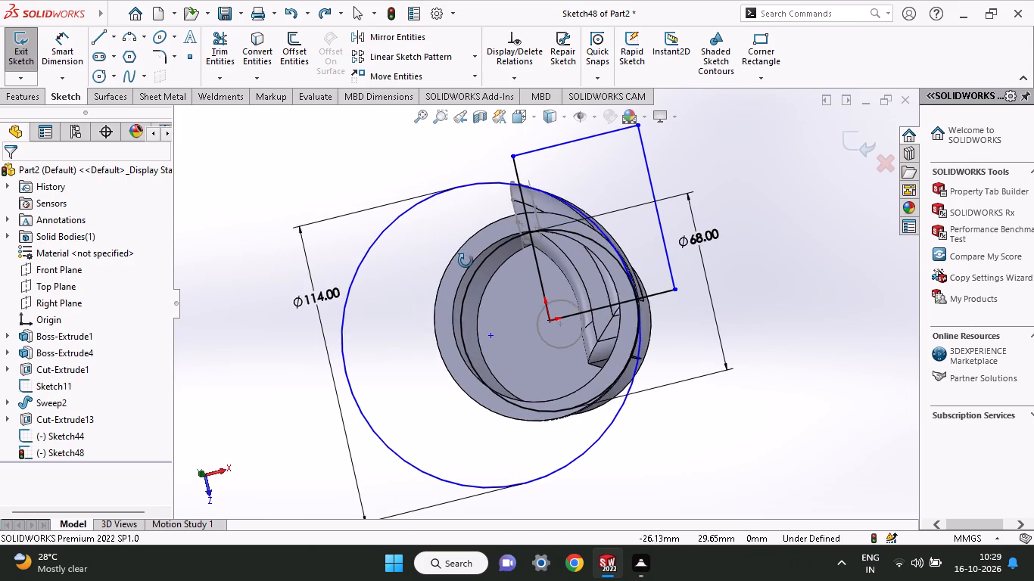
pyautogui.moveTo(466, 261); pyautogui.dragTo(489, 368, button='middle')
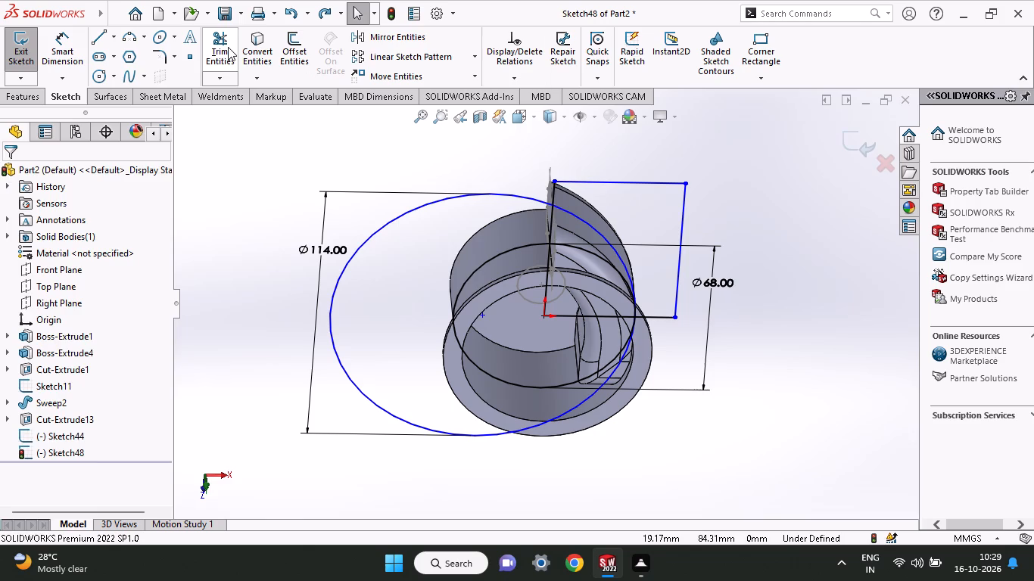
pyautogui.click(228, 47)
pyautogui.moveTo(464, 231); pyautogui.dragTo(448, 218, button='middle')
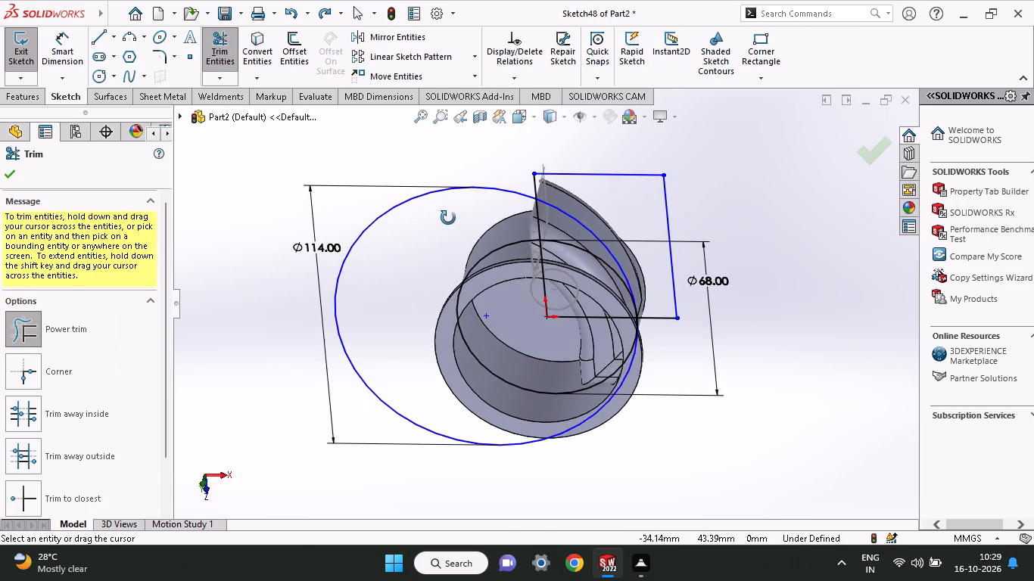
pyautogui.moveTo(448, 218); pyautogui.dragTo(428, 211, button='middle')
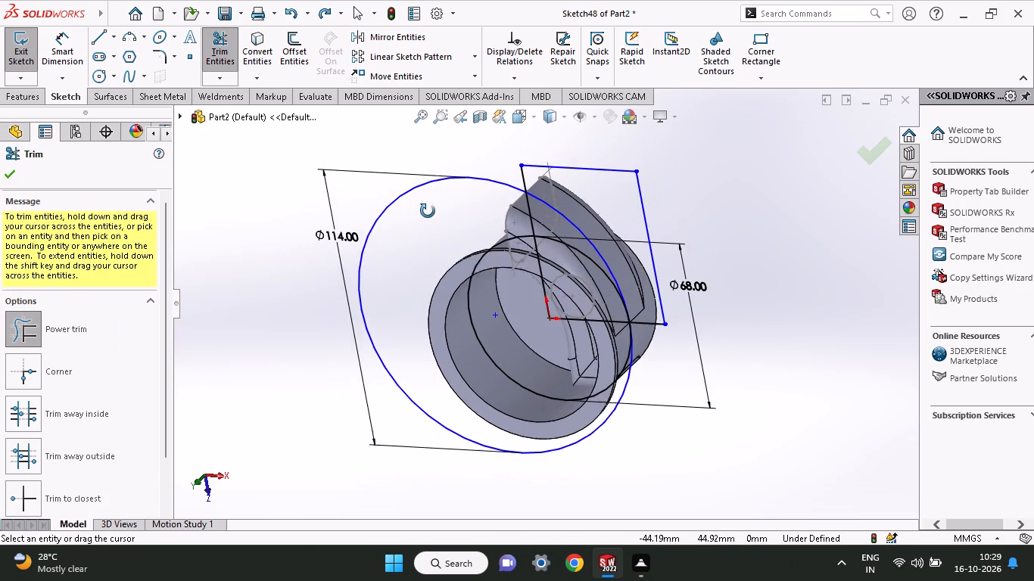
pyautogui.moveTo(428, 211); pyautogui.dragTo(429, 216, button='middle')
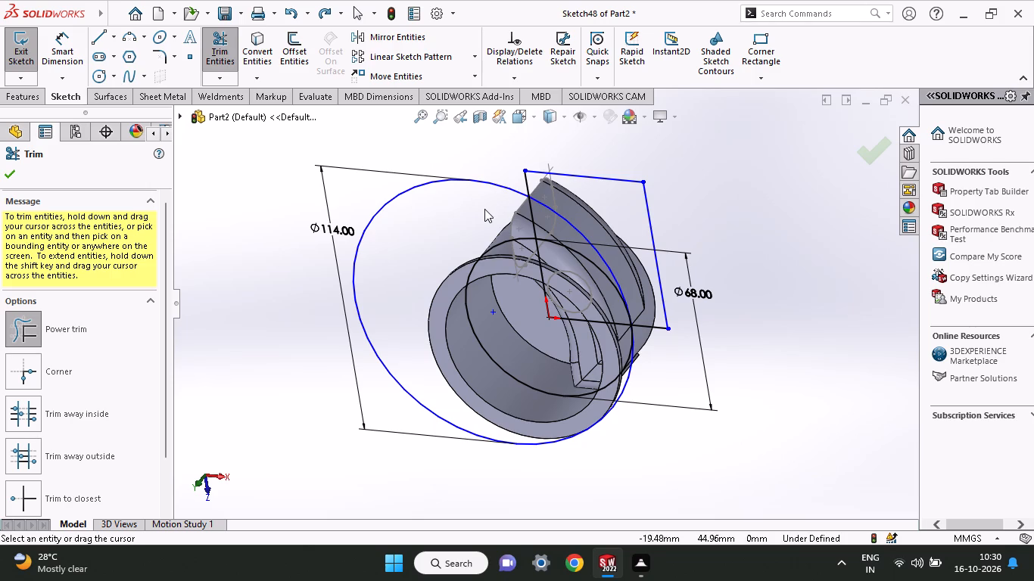
pyautogui.moveTo(484, 209); pyautogui.dragTo(511, 150)
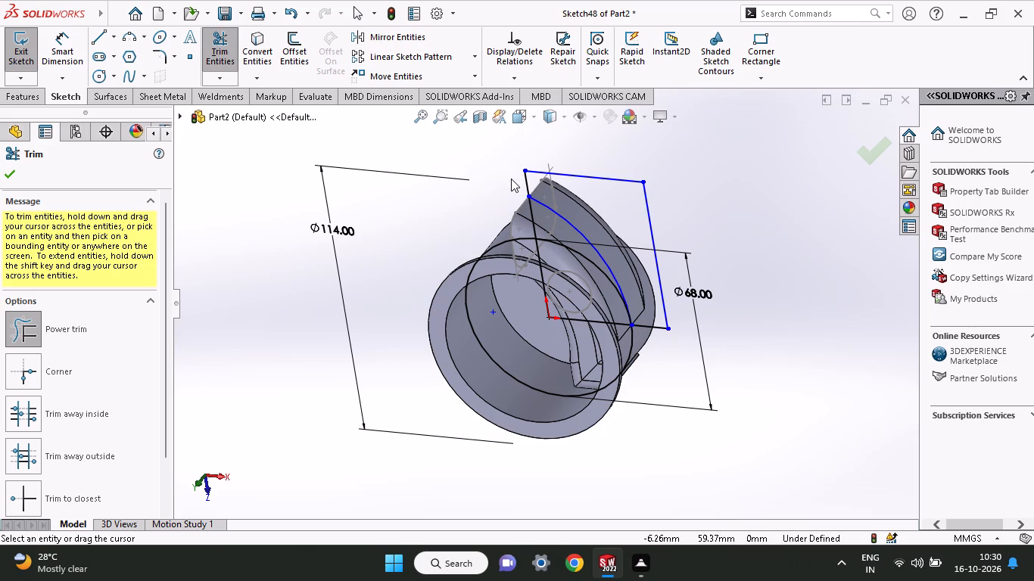
# Trim away all the rectangle's sides and the whole 68 mm circle, leaving only the arc of the 114 mm circle.
pyautogui.moveTo(511, 179); pyautogui.dragTo(532, 182)
pyautogui.moveTo(571, 191); pyautogui.dragTo(604, 151)
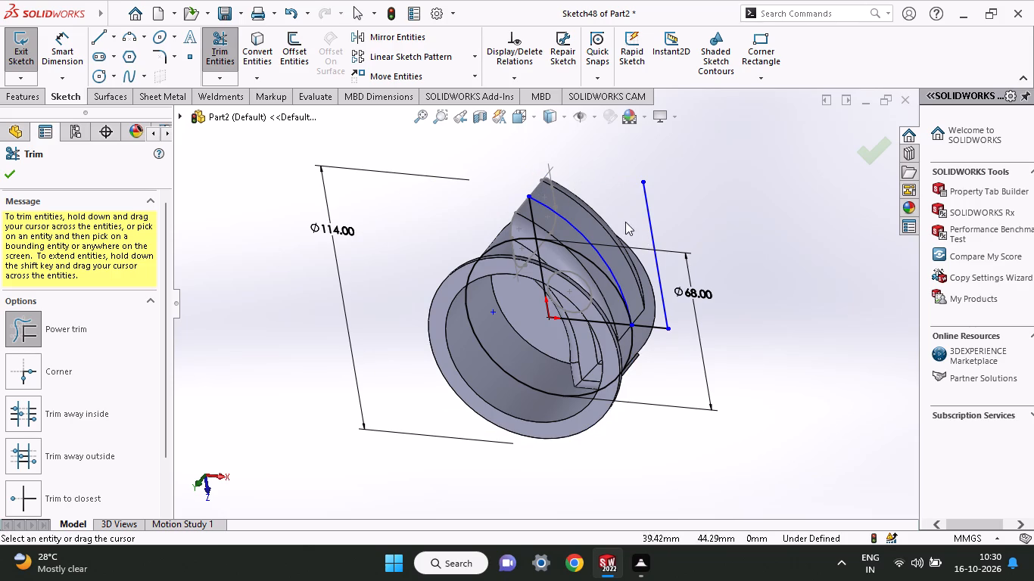
pyautogui.moveTo(625, 222); pyautogui.dragTo(666, 244)
pyautogui.moveTo(649, 310); pyautogui.dragTo(668, 371)
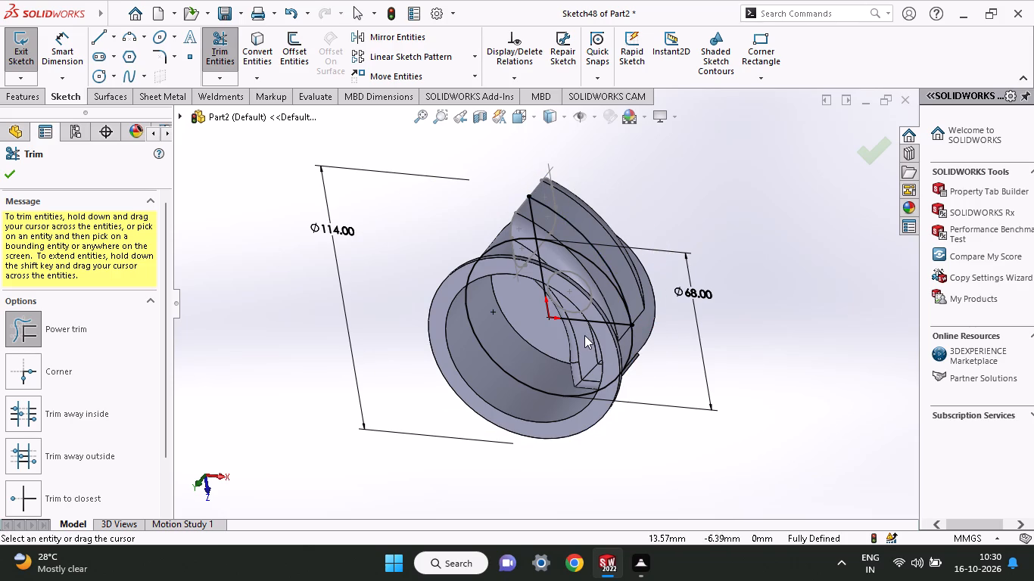
pyautogui.moveTo(584, 335); pyautogui.dragTo(534, 282)
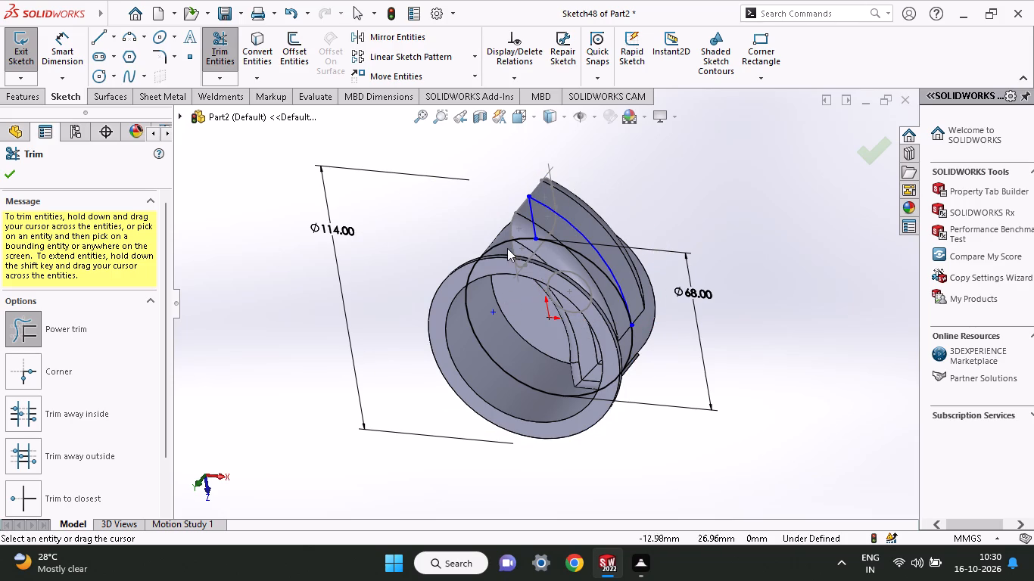
pyautogui.moveTo(509, 259); pyautogui.dragTo(509, 237)
pyautogui.moveTo(547, 231); pyautogui.dragTo(534, 231)
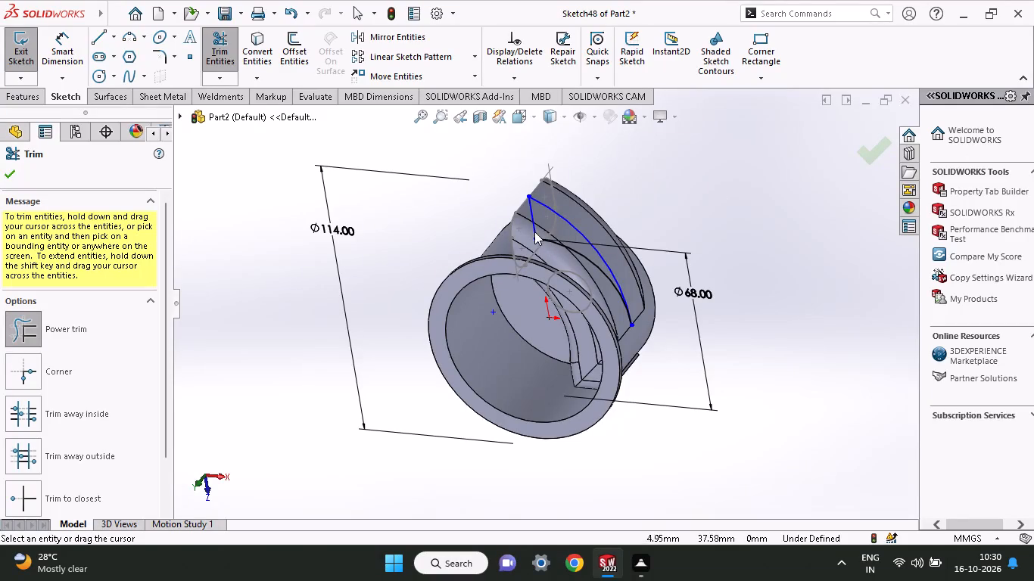
pyautogui.moveTo(534, 231); pyautogui.dragTo(533, 231)
pyautogui.moveTo(548, 231); pyautogui.dragTo(549, 270)
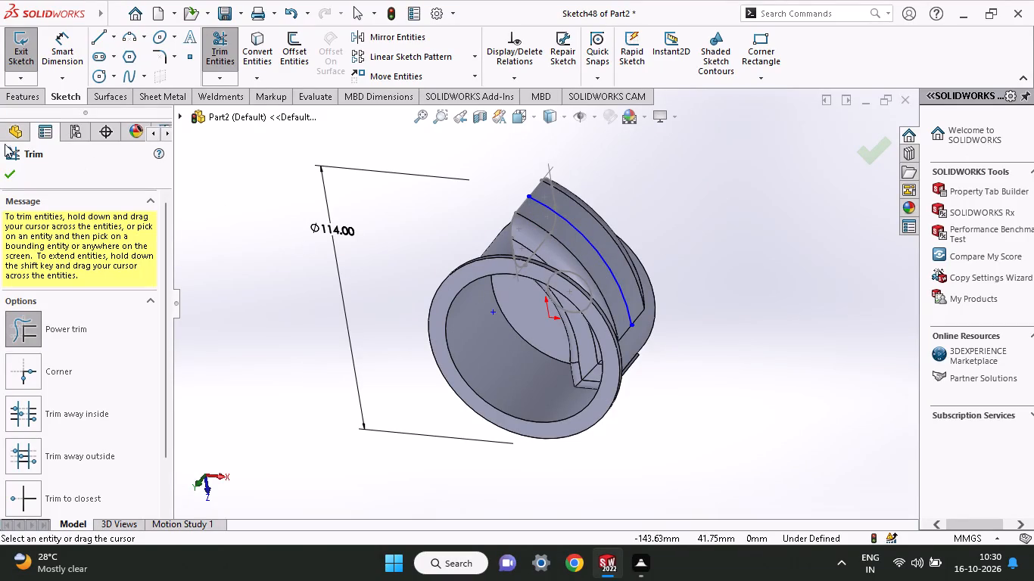
pyautogui.click(5, 174)
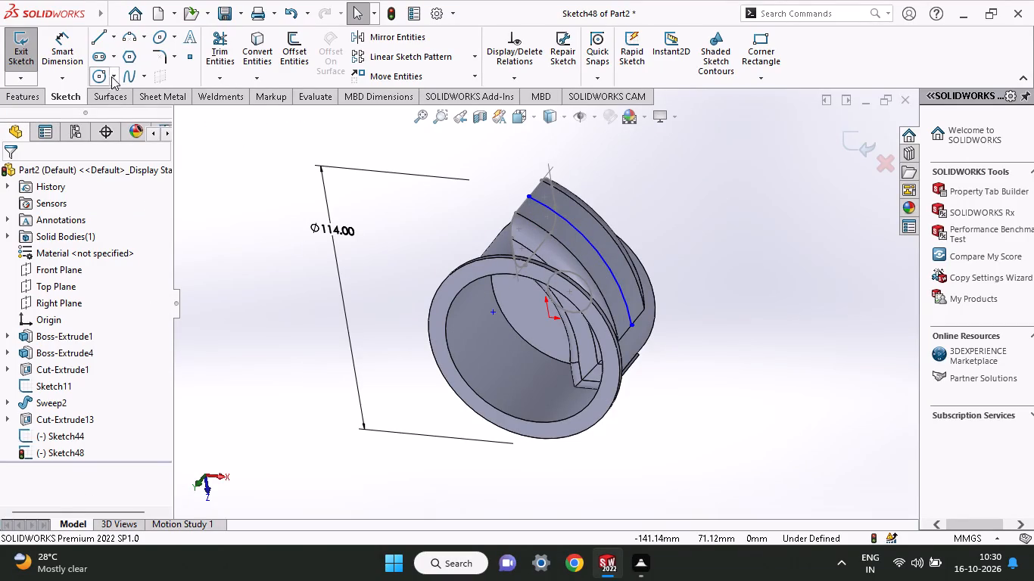
# Draw a short horizontal line outward from the arc's upper end and make it tangent to the arc at their shared point.
pyautogui.click(102, 44)
pyautogui.moveTo(531, 195); pyautogui.dragTo(525, 195)
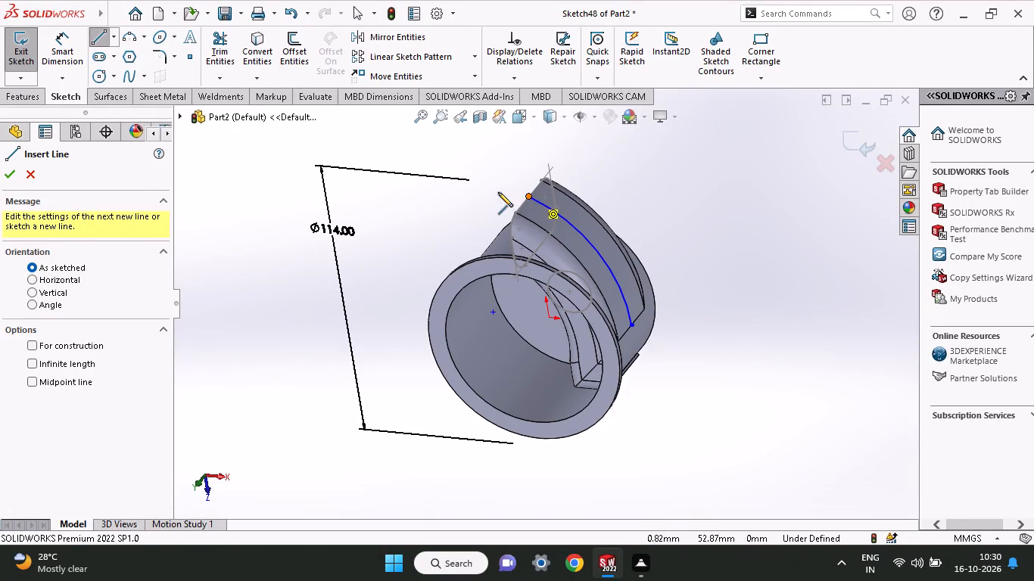
pyautogui.click(464, 188)
pyautogui.rightClick(454, 232)
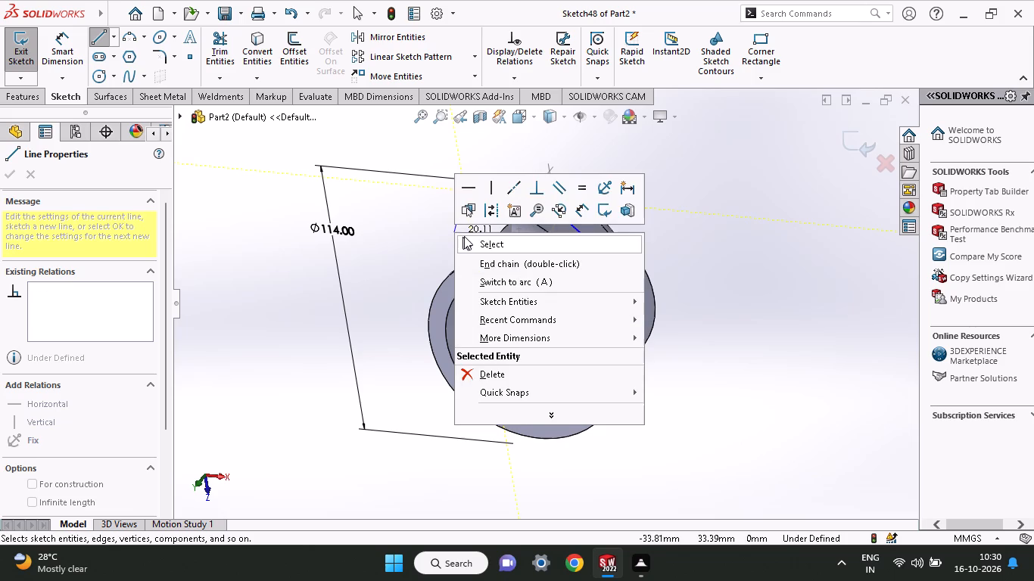
pyautogui.click(464, 236)
pyautogui.click(528, 193)
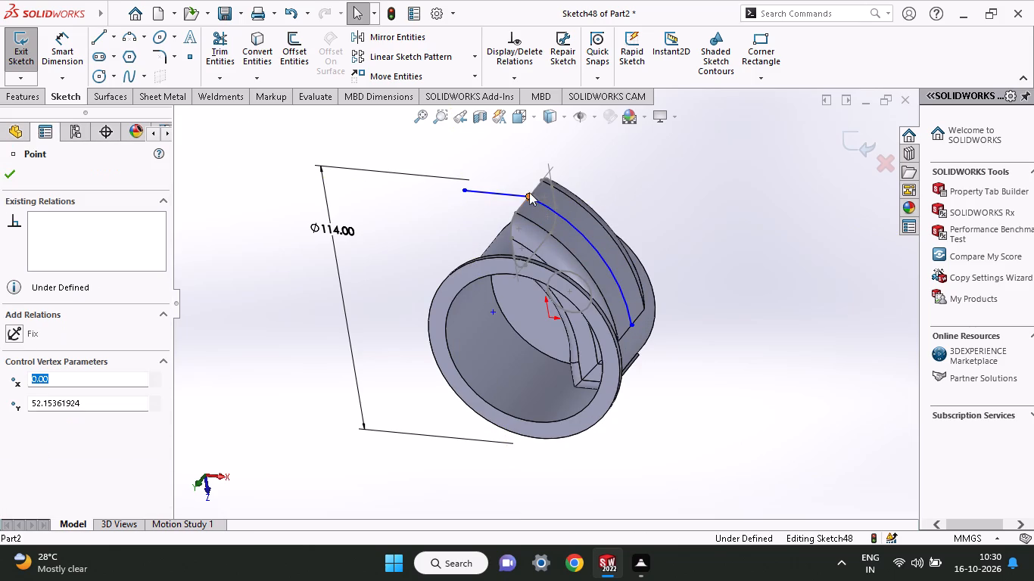
pyautogui.click(567, 135)
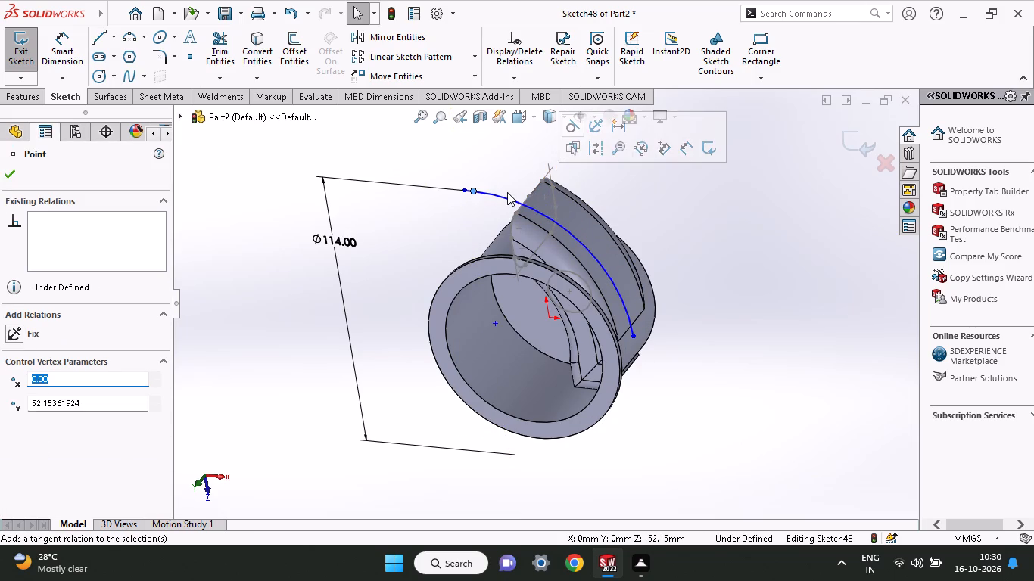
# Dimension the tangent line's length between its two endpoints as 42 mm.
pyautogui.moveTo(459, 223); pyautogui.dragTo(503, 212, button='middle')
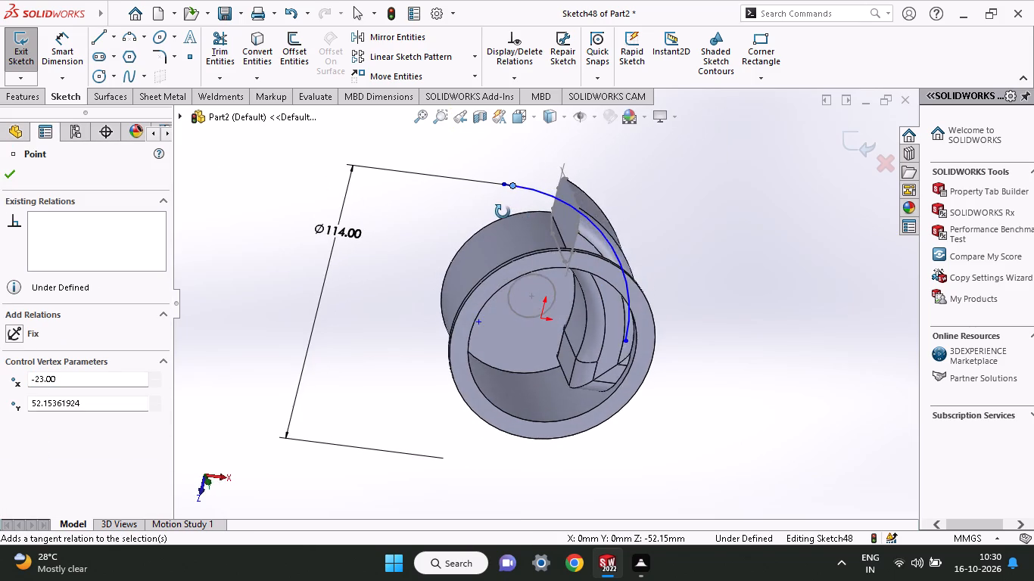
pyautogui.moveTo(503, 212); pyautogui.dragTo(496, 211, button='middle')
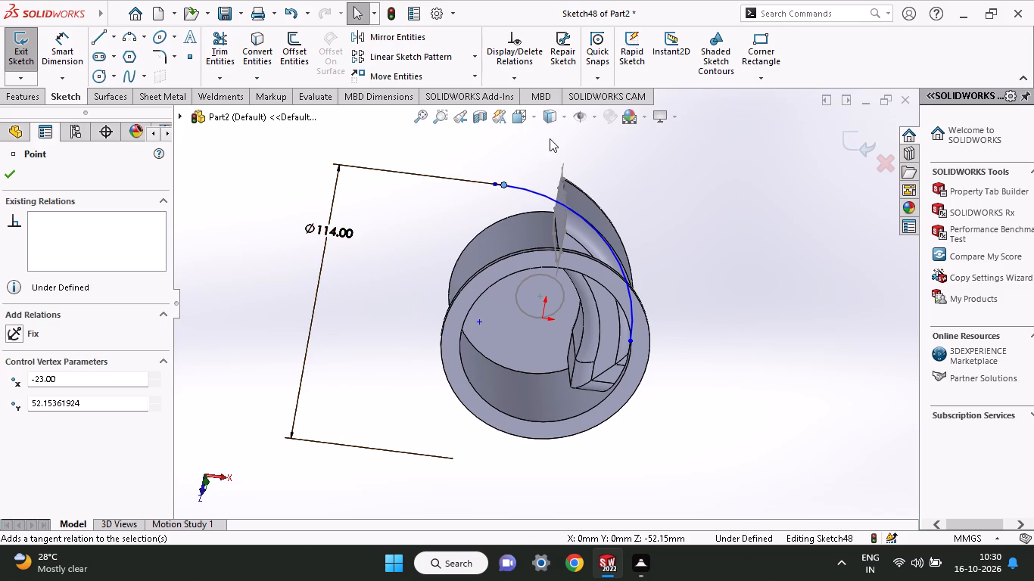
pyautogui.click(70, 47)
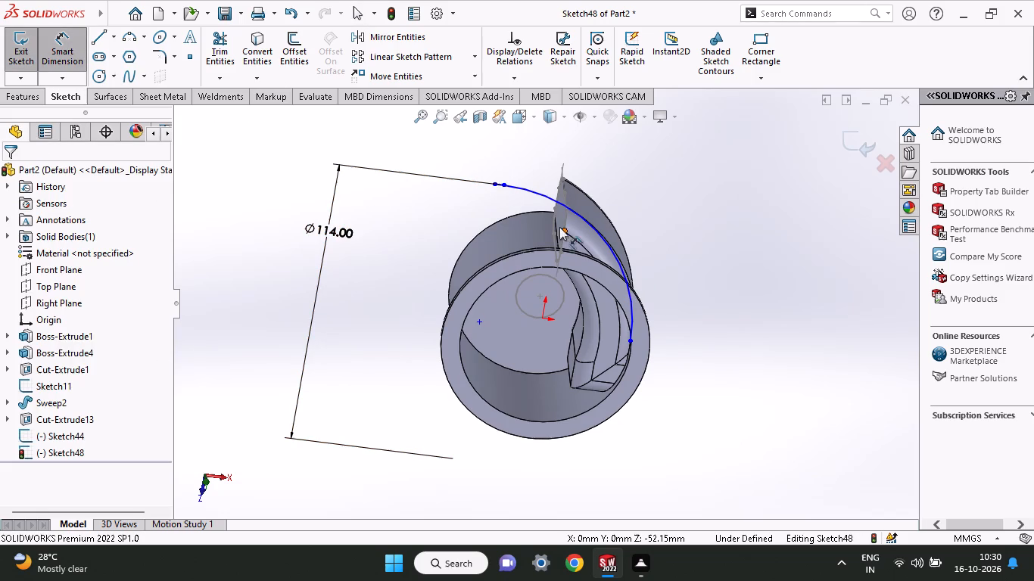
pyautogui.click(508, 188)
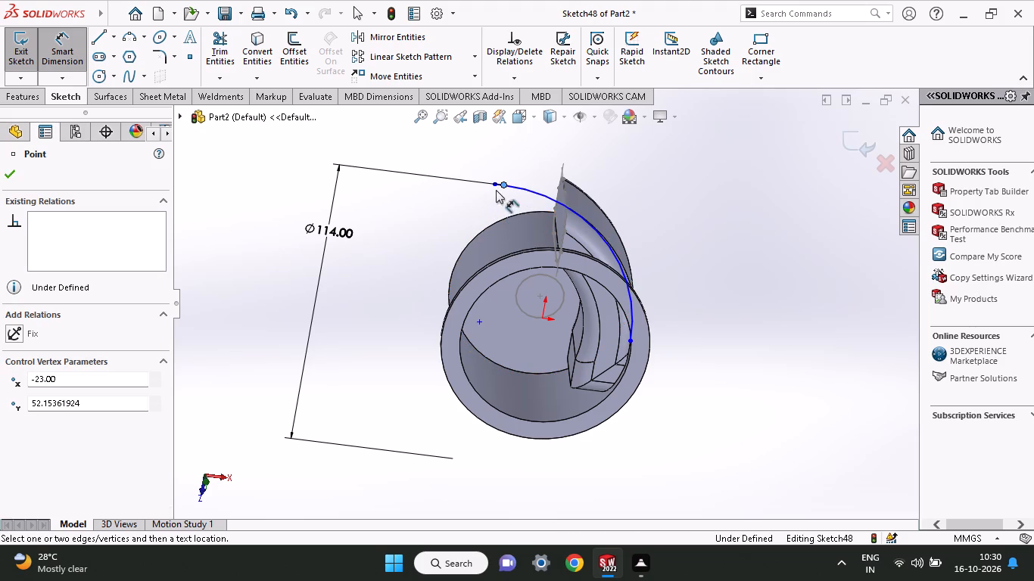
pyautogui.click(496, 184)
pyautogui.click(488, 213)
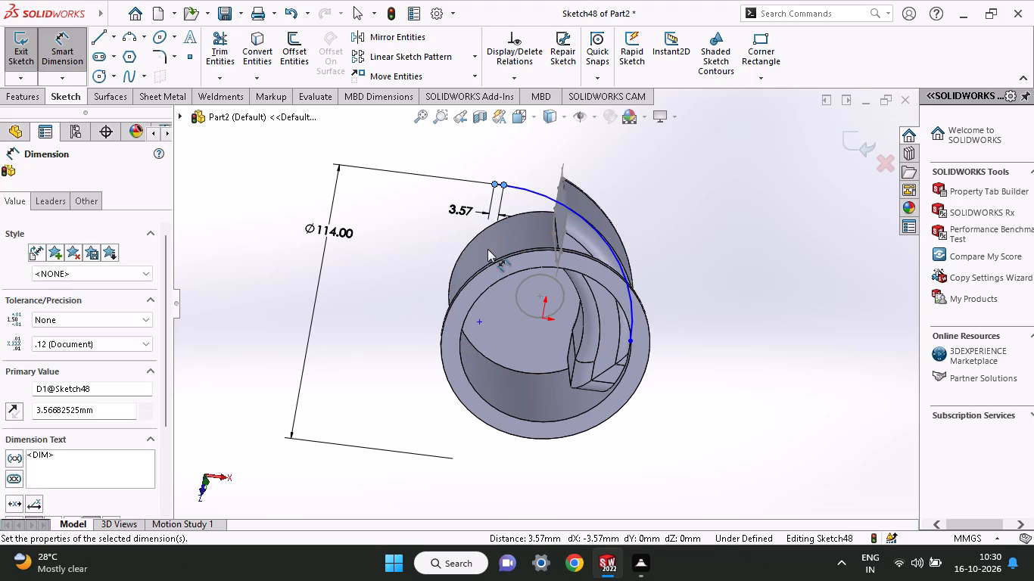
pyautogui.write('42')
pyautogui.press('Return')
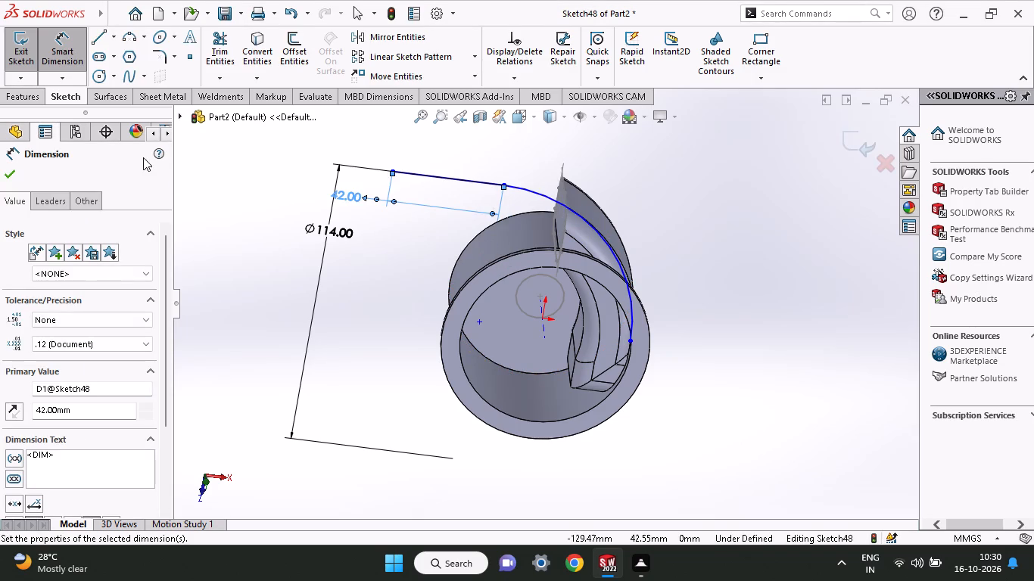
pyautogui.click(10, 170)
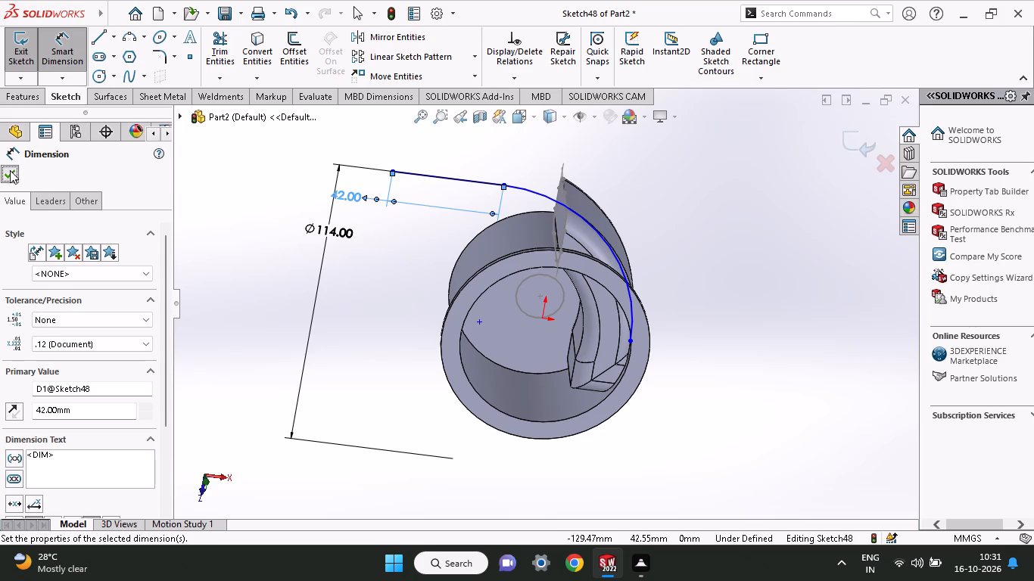
# Dimension the vertical distance from the origin to the tangent line's outer end as 57 mm.
pyautogui.moveTo(515, 300); pyautogui.dragTo(459, 330, button='middle')
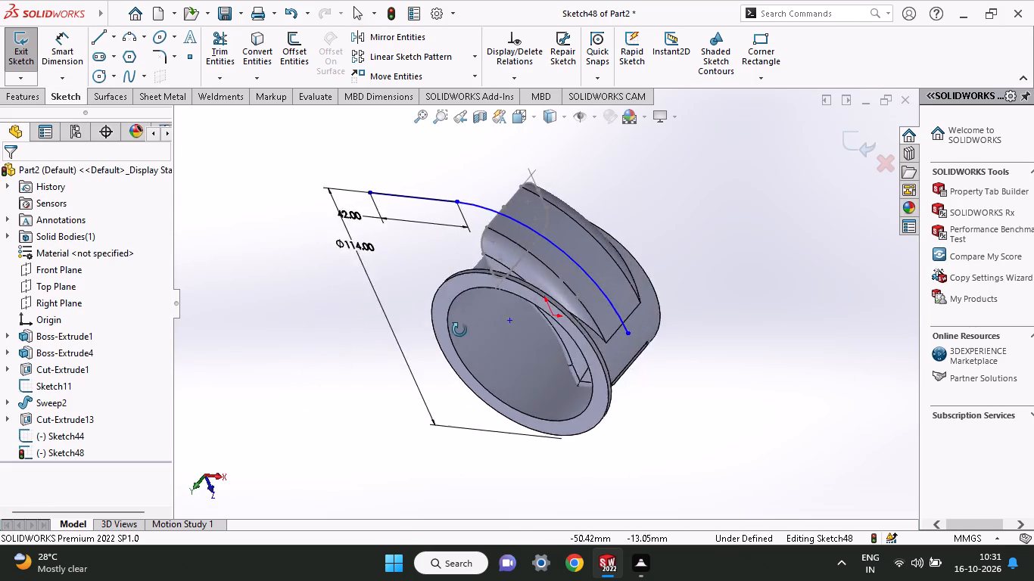
pyautogui.moveTo(459, 330); pyautogui.dragTo(495, 238, button='middle')
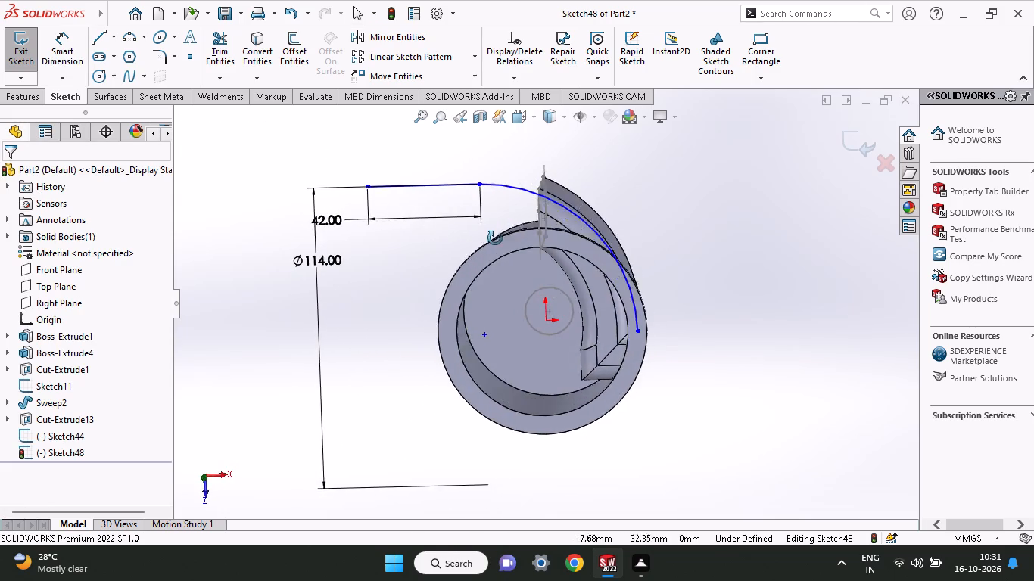
pyautogui.moveTo(495, 238); pyautogui.dragTo(519, 231, button='middle')
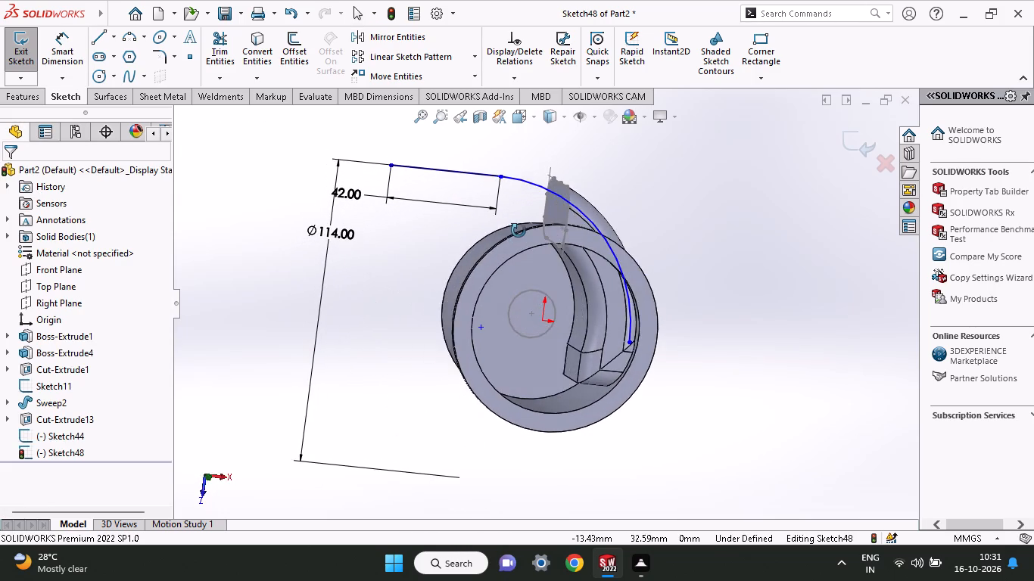
pyautogui.moveTo(519, 231); pyautogui.dragTo(503, 208, button='middle')
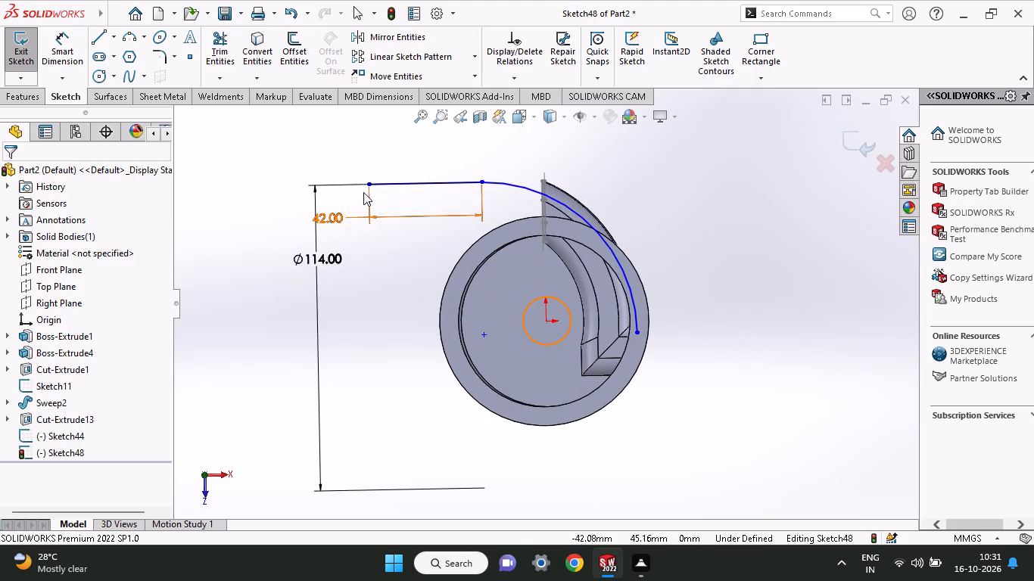
pyautogui.click(76, 47)
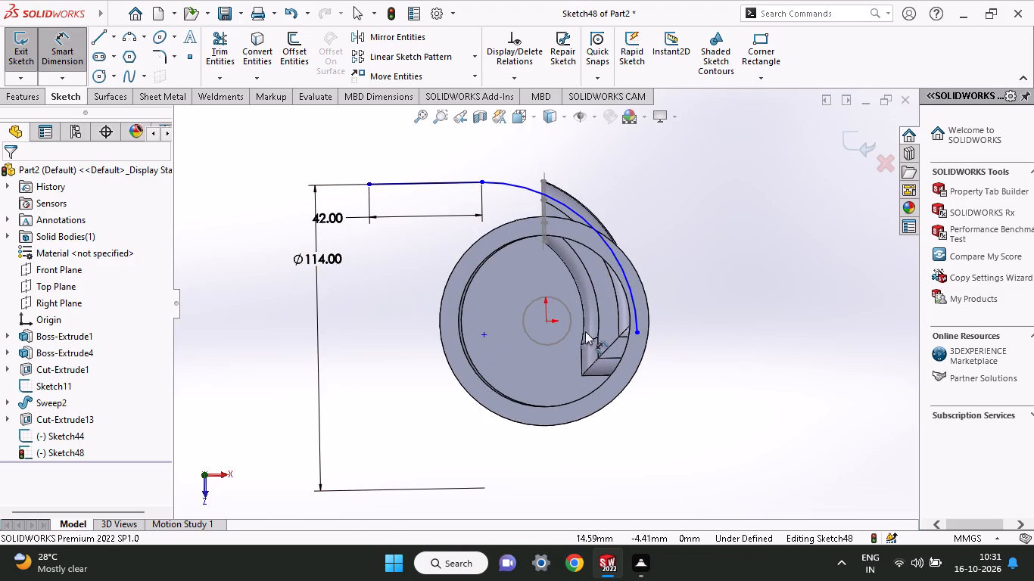
pyautogui.click(545, 319)
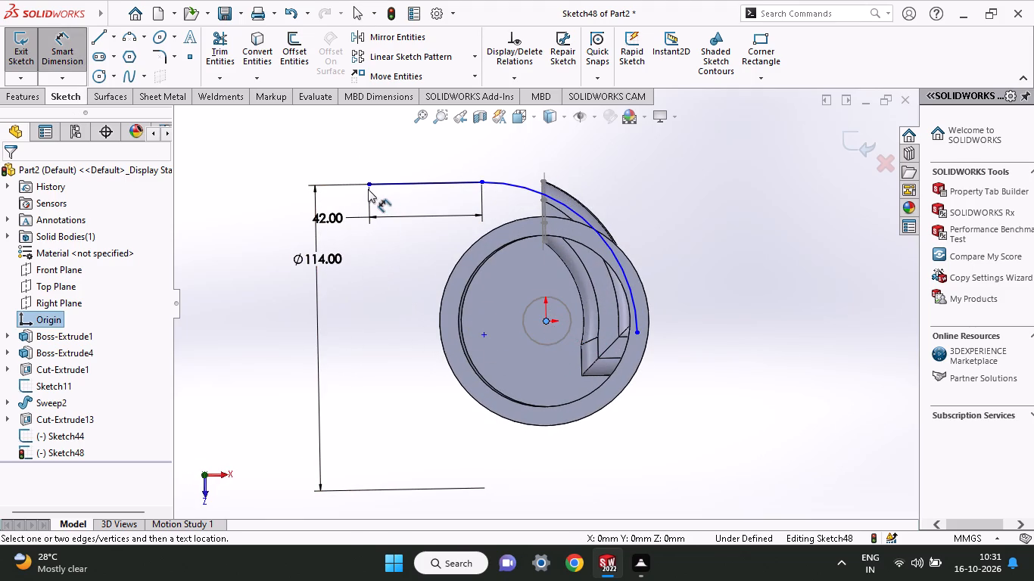
pyautogui.click(368, 186)
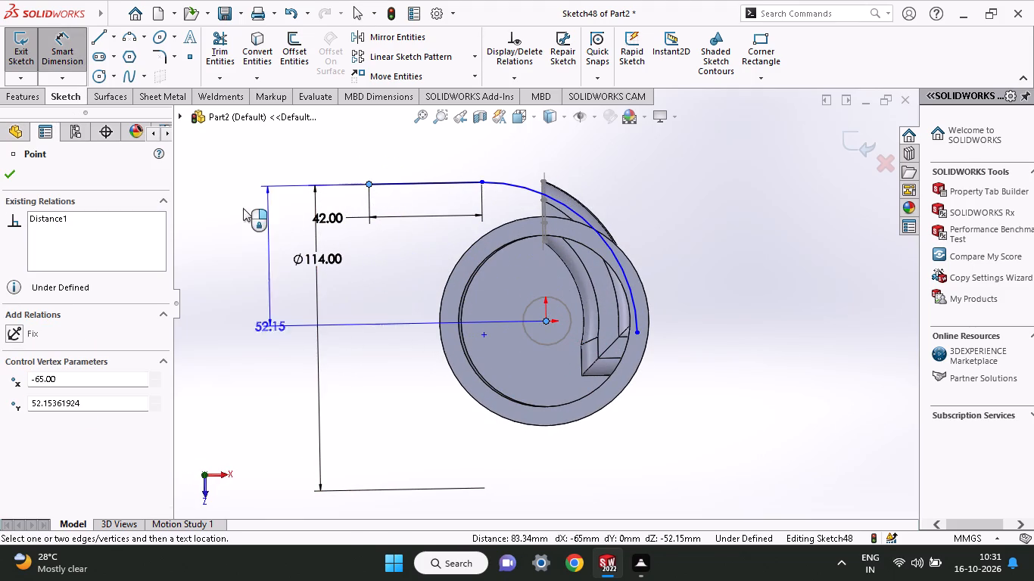
pyautogui.click(248, 238)
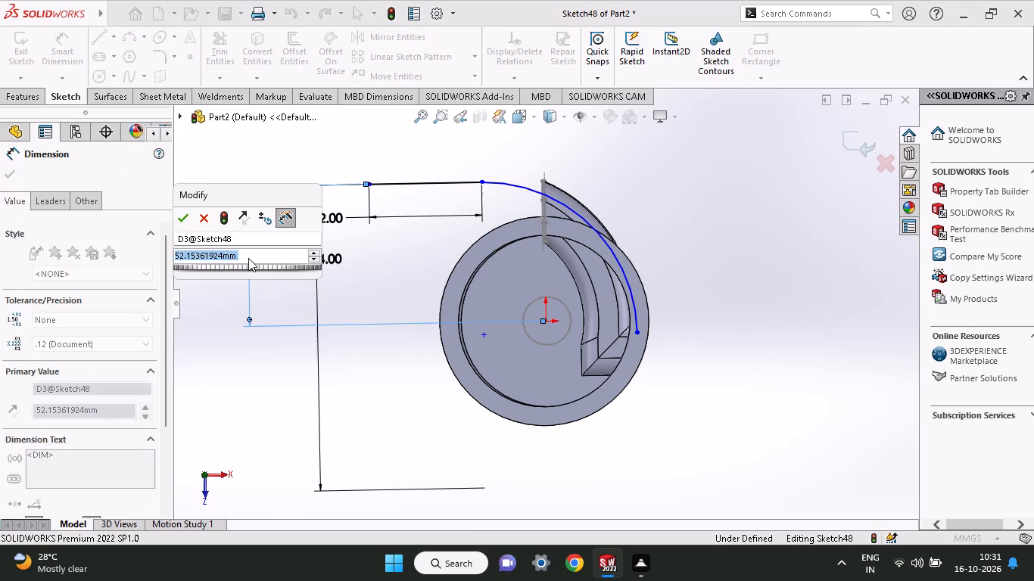
pyautogui.write('57')
pyautogui.press('Return')
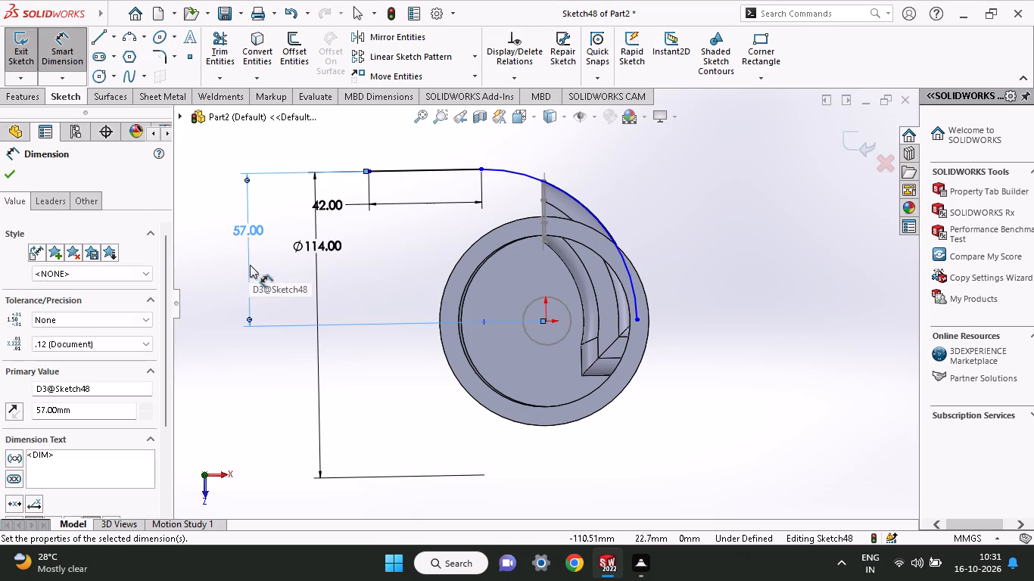
pyautogui.click(6, 174)
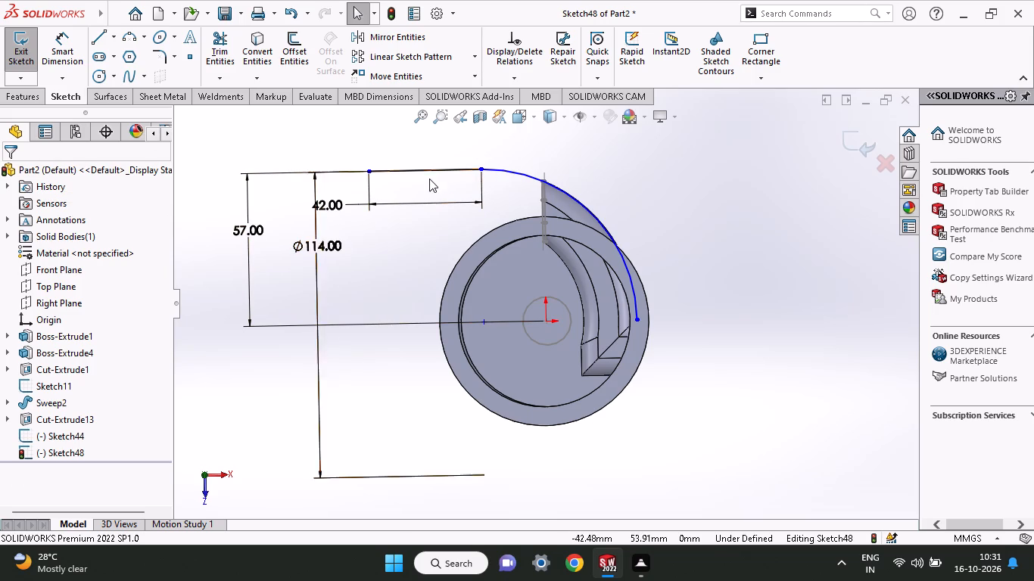
# Trim away the horizontal tangent line at the arc's upper end, keeping the 114 mm arc.
pyautogui.click(204, 45)
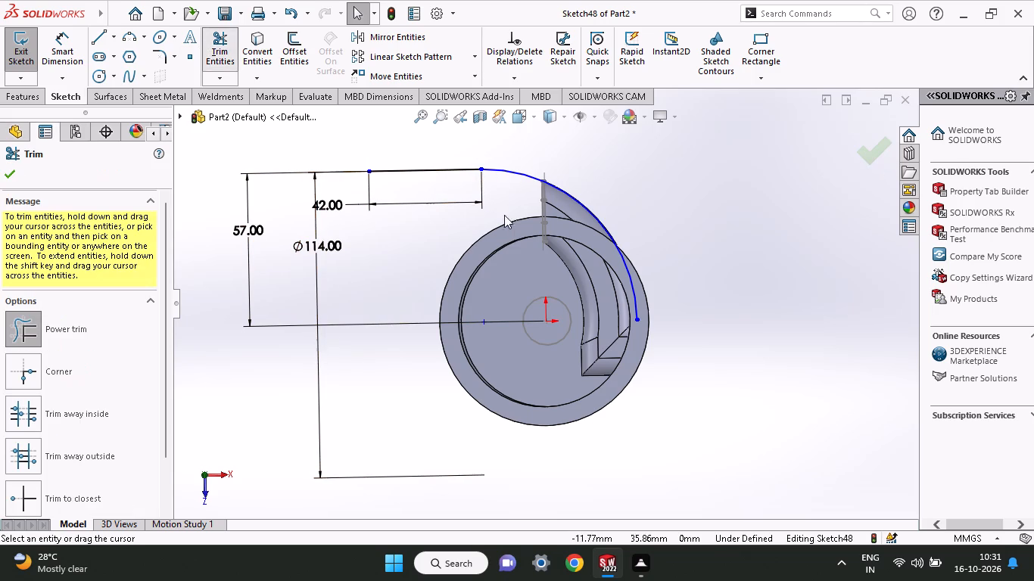
pyautogui.moveTo(434, 143); pyautogui.dragTo(437, 207)
pyautogui.click(15, 179)
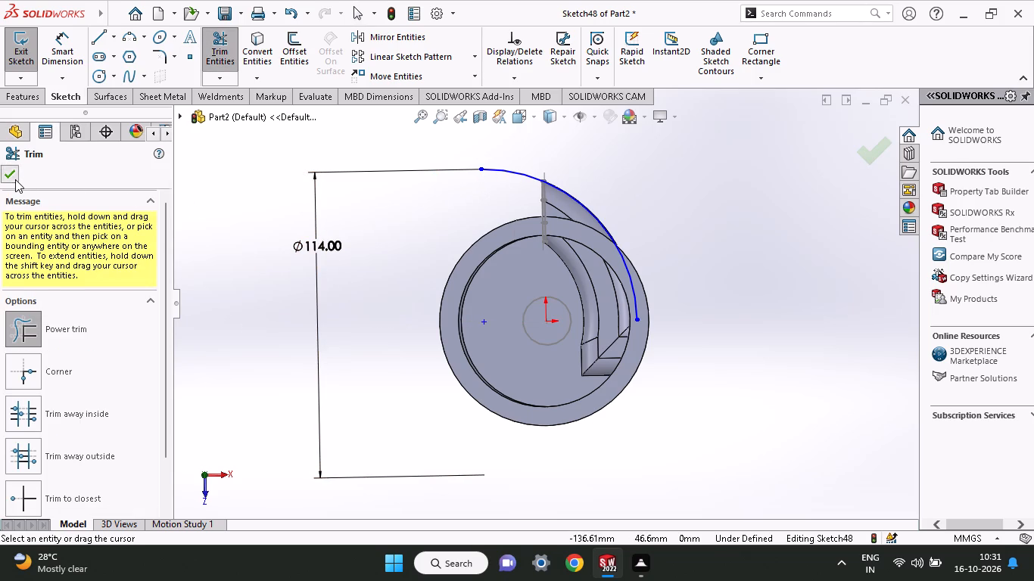
# Exit the sketch containing the trimmed 114 mm diameter arc.
pyautogui.moveTo(428, 230); pyautogui.dragTo(473, 259, button='middle')
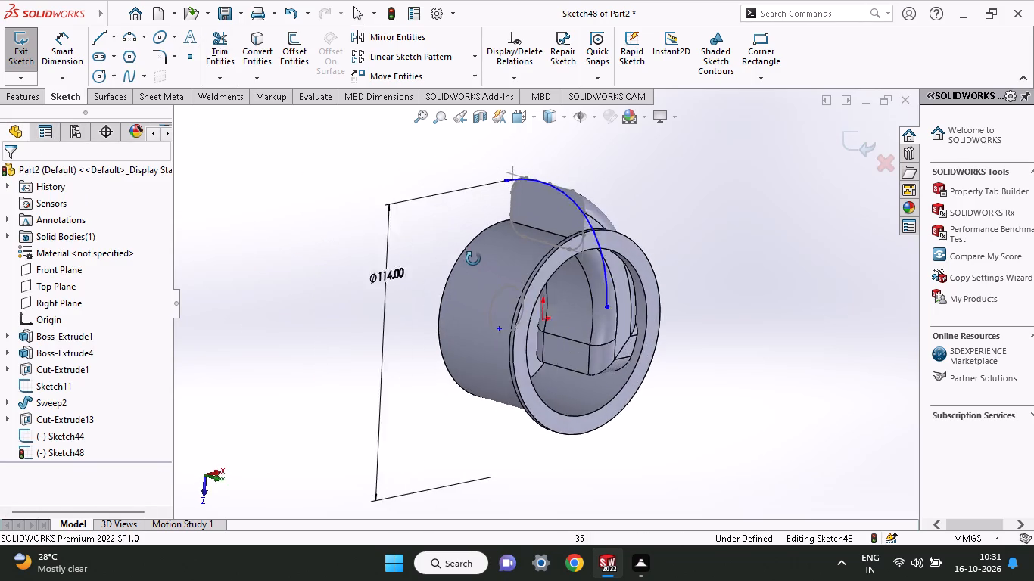
pyautogui.moveTo(473, 259); pyautogui.dragTo(456, 250, button='middle')
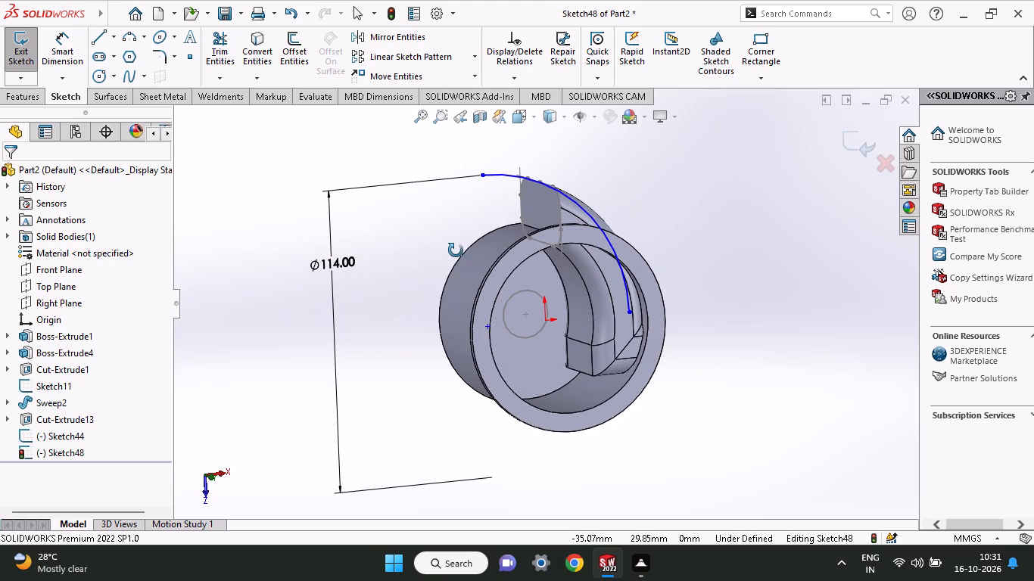
pyautogui.moveTo(456, 250); pyautogui.dragTo(460, 250, button='middle')
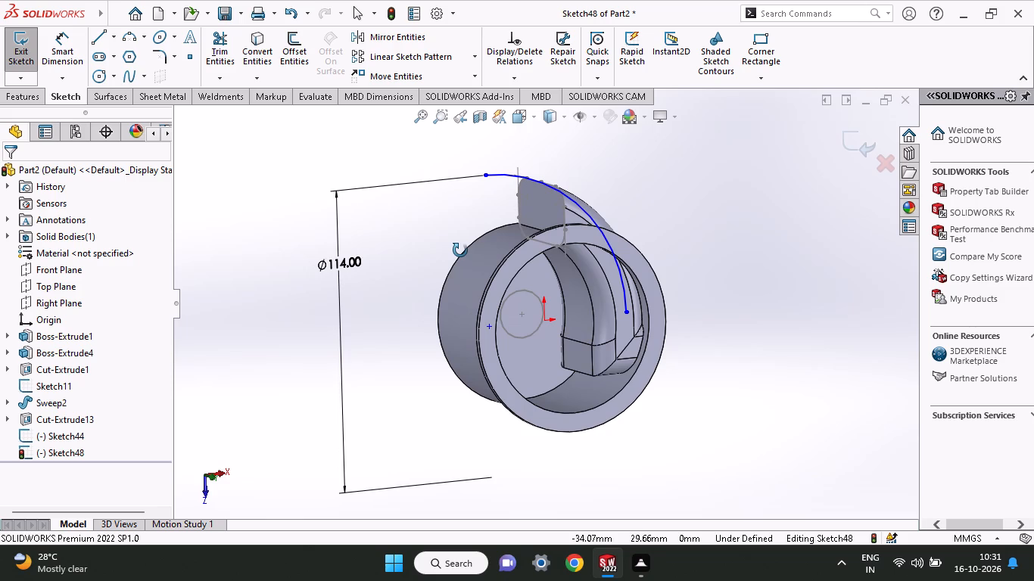
pyautogui.moveTo(460, 250); pyautogui.dragTo(462, 250, button='middle')
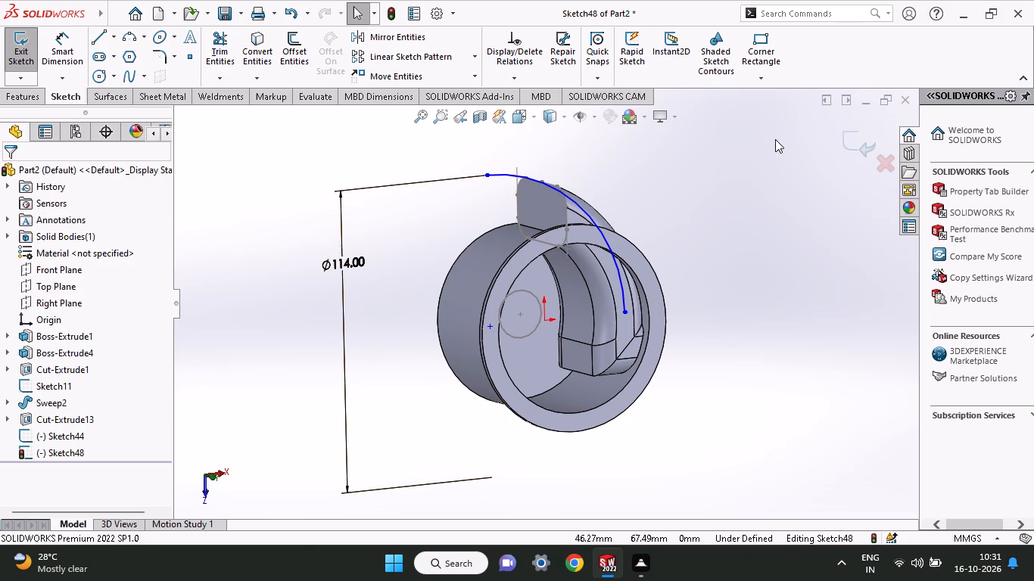
pyautogui.click(4, 92)
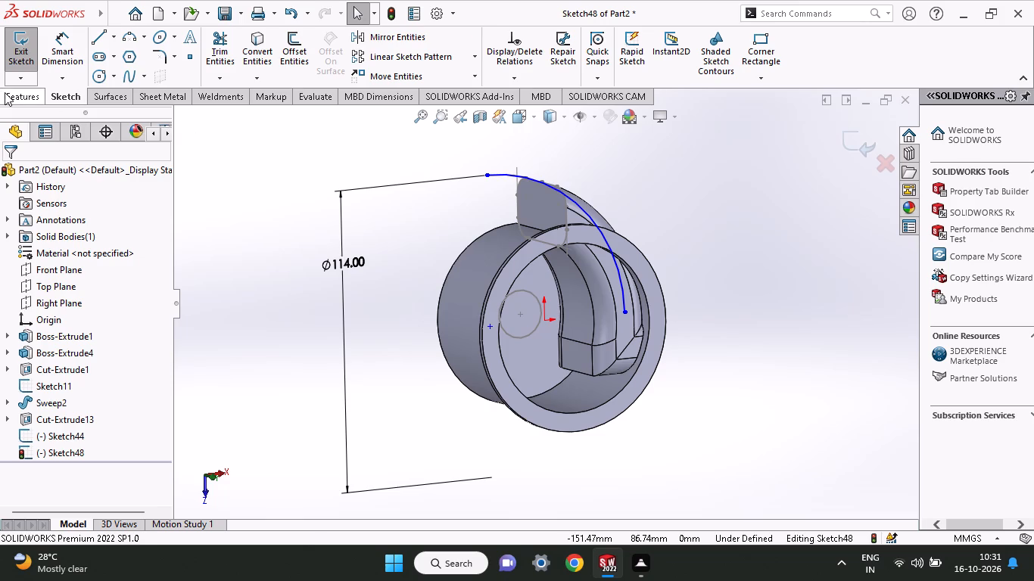
pyautogui.click(609, 73)
pyautogui.rightClick(674, 185)
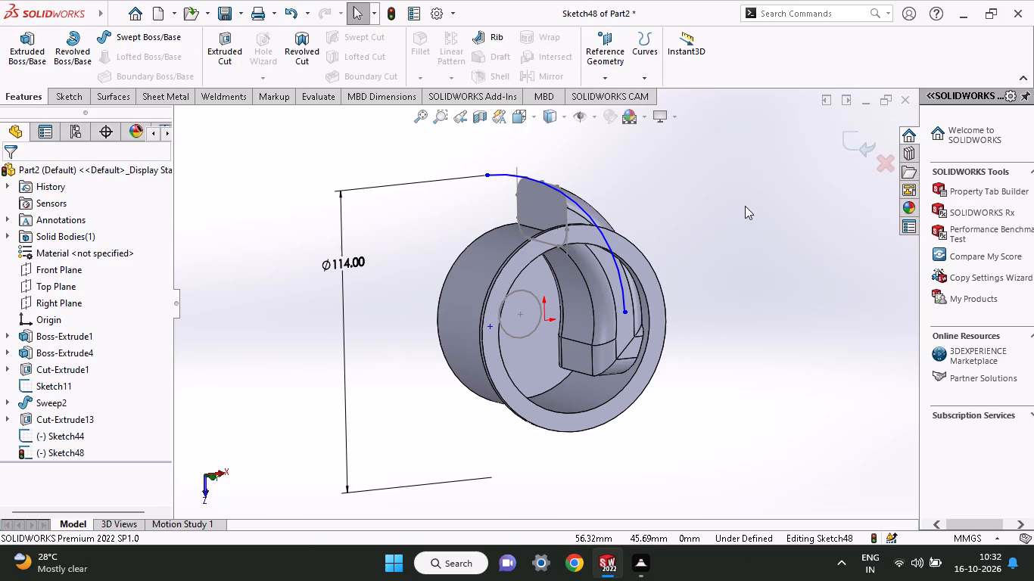
pyautogui.click(840, 167)
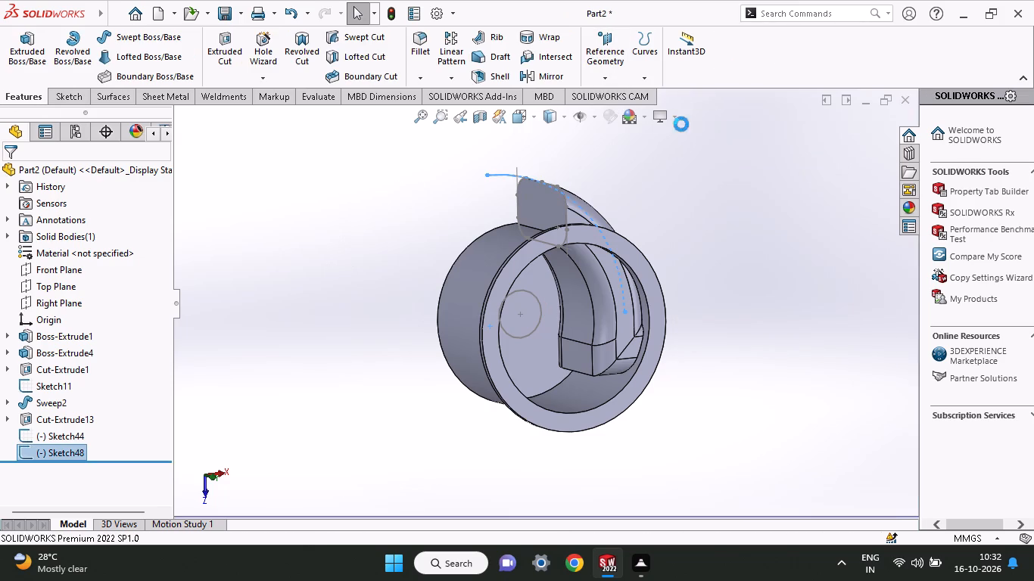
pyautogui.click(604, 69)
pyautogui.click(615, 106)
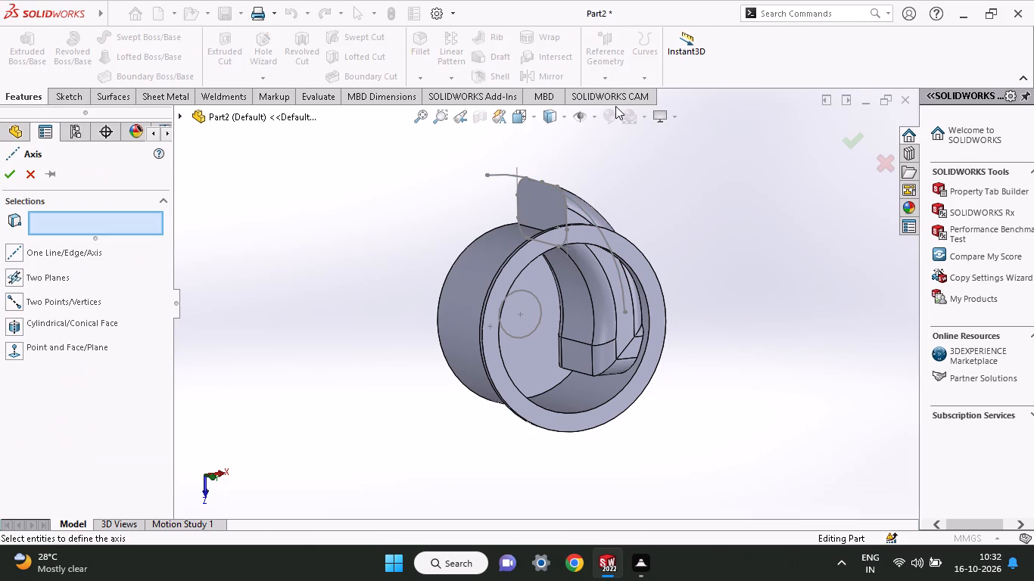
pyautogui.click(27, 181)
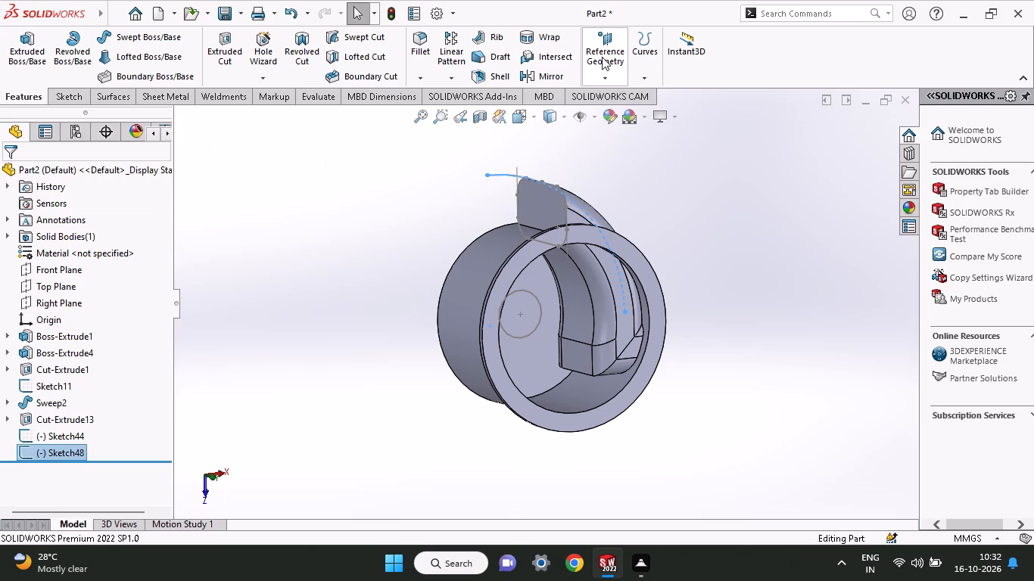
# Create a reference plane perpendicular to the 114 mm arc and coincident with the arc's upper outer endpoint.
pyautogui.click(602, 58)
pyautogui.click(605, 95)
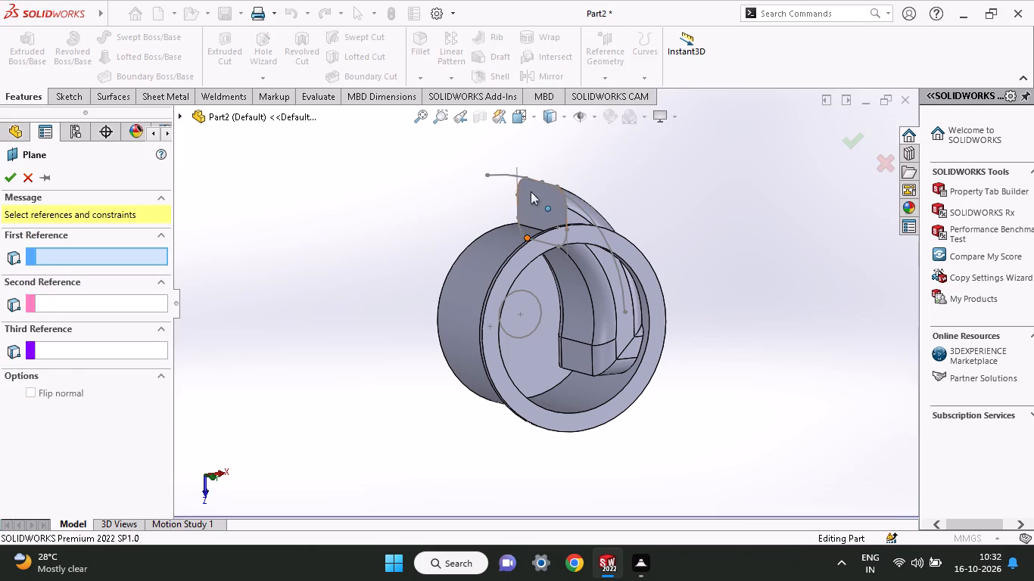
pyautogui.click(506, 177)
pyautogui.click(488, 175)
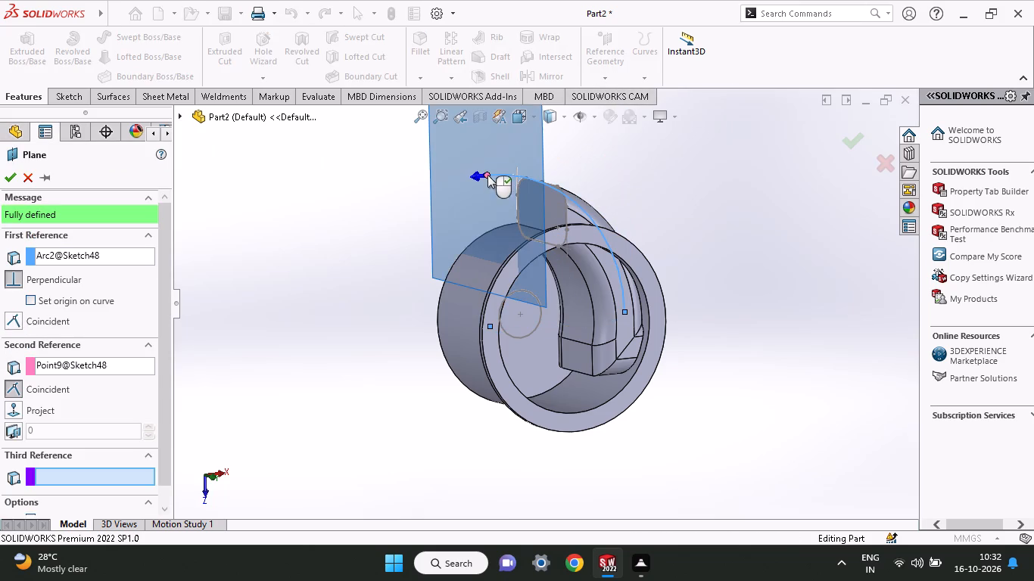
pyautogui.click(6, 171)
# Sketch on the new plane a vertical line from the arc's endpoint up about 21.6 mm and back down to about 19.5 mm below it.
pyautogui.moveTo(569, 234); pyautogui.dragTo(608, 242, button='middle')
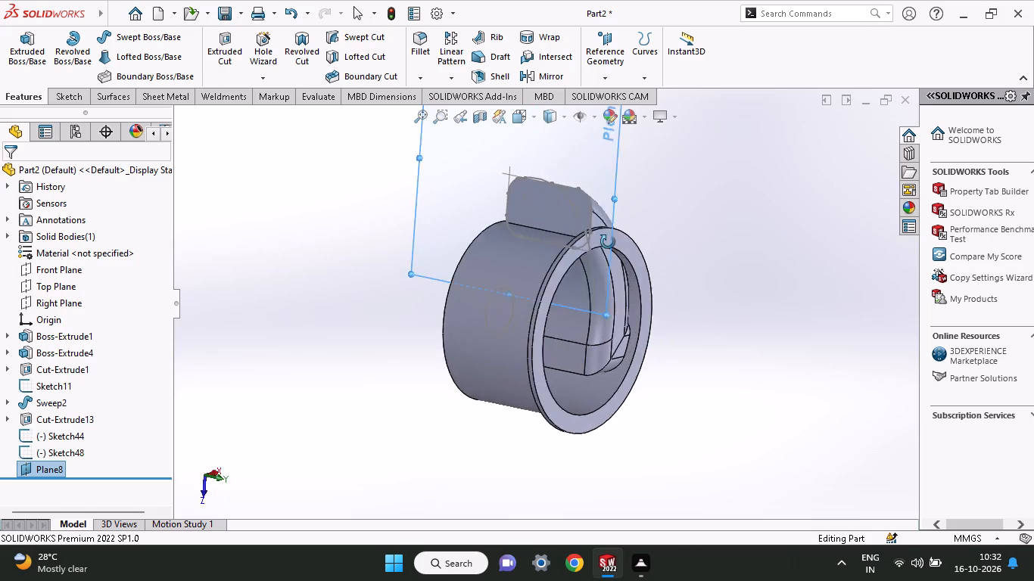
pyautogui.moveTo(608, 242); pyautogui.dragTo(695, 269, button='middle')
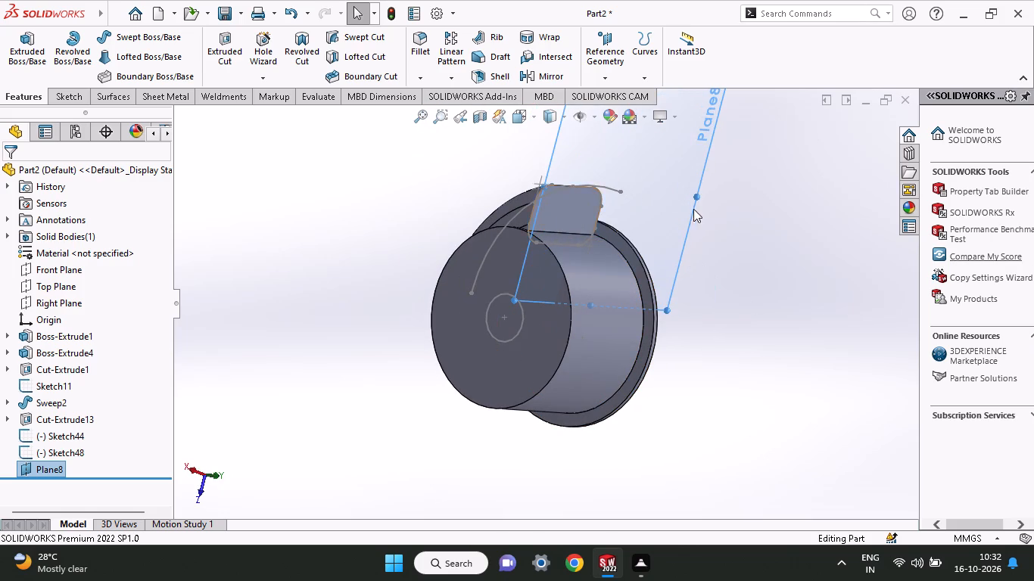
pyautogui.click(55, 96)
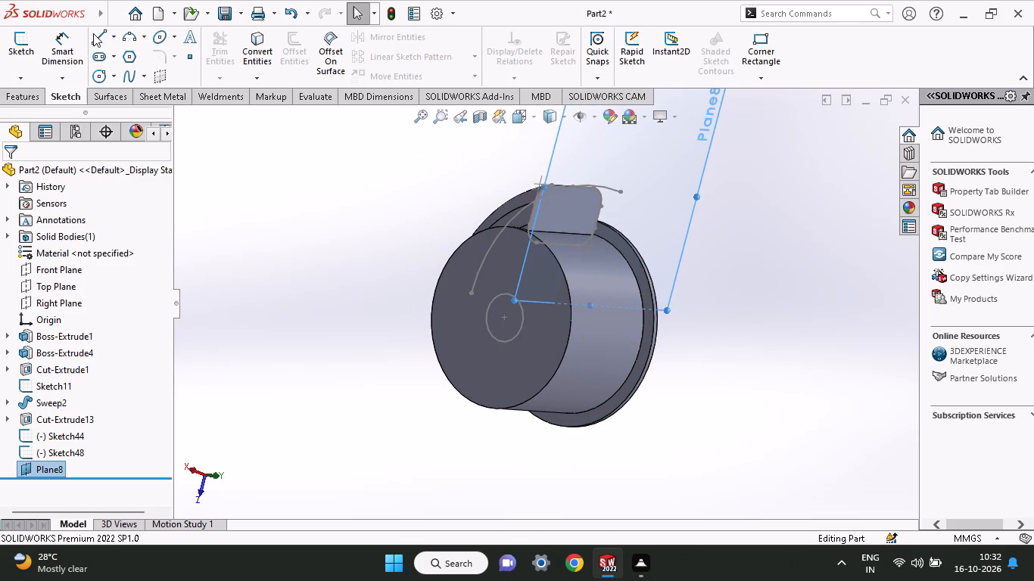
pyautogui.click(93, 33)
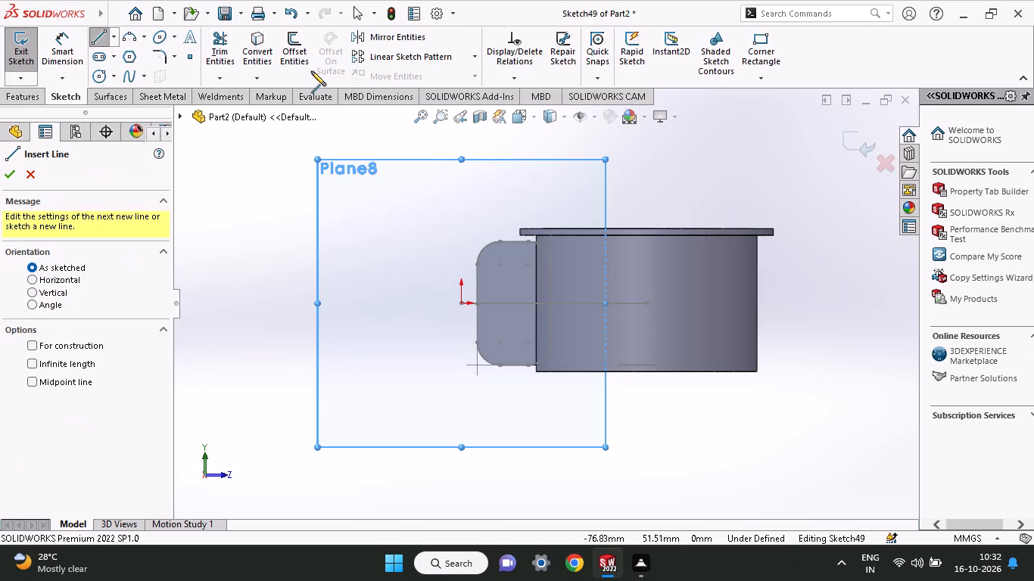
pyautogui.middleClick(479, 314)
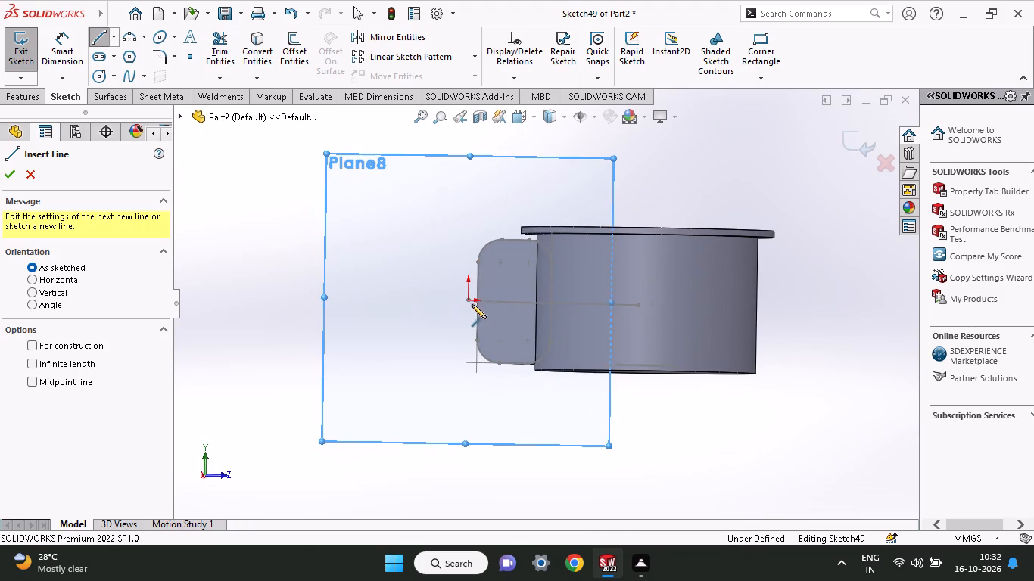
pyautogui.click(468, 300)
pyautogui.click(470, 230)
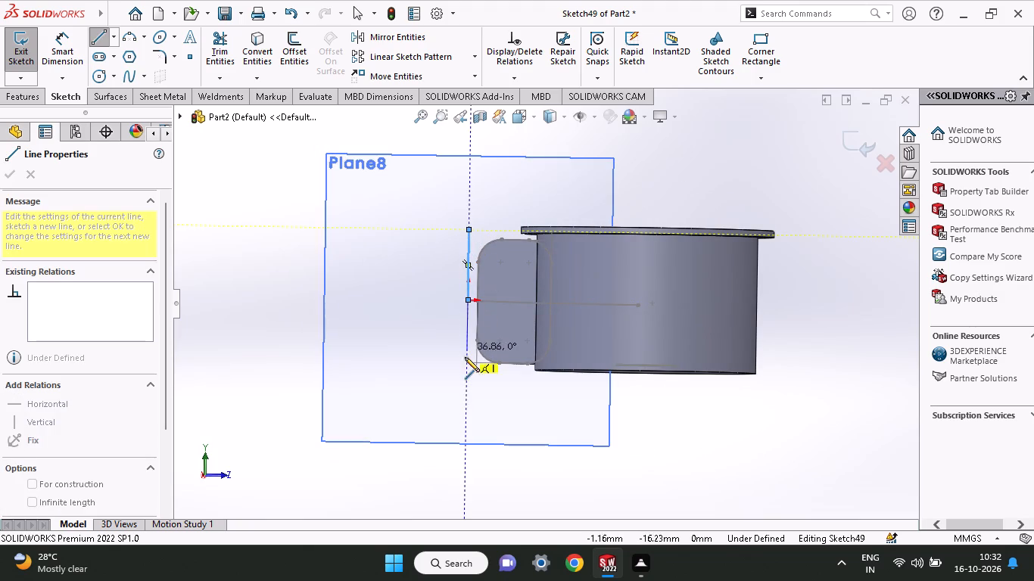
pyautogui.click(467, 363)
pyautogui.rightClick(430, 331)
pyautogui.click(450, 337)
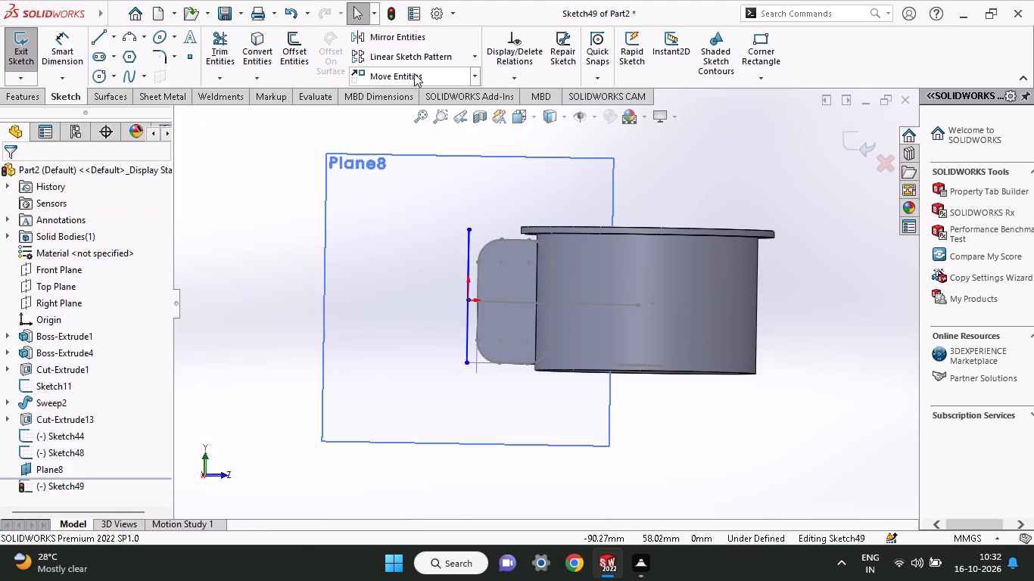
# Dimension the vertical line's upper end at 20 mm from the sketch origin.
pyautogui.click(70, 49)
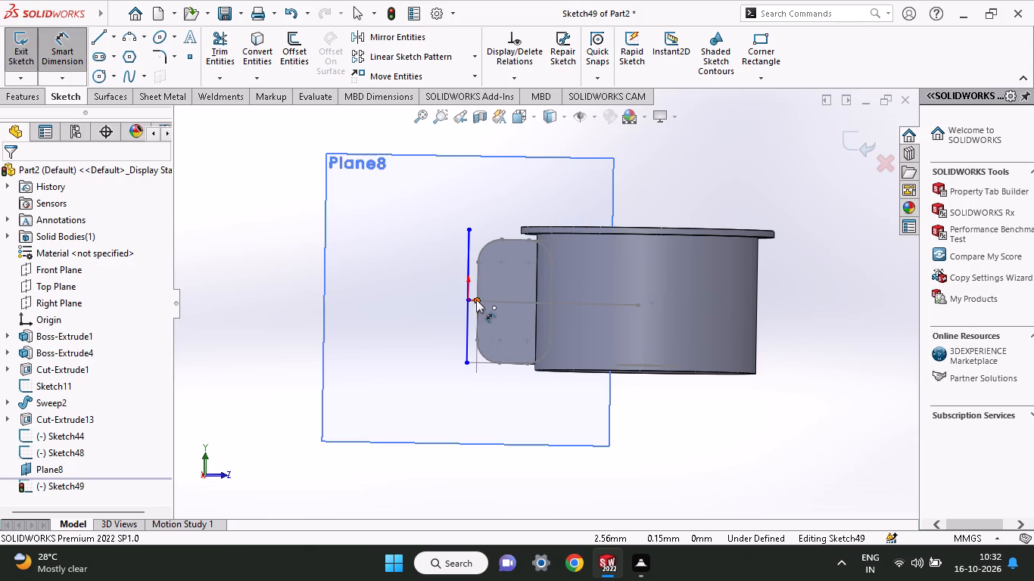
pyautogui.click(468, 300)
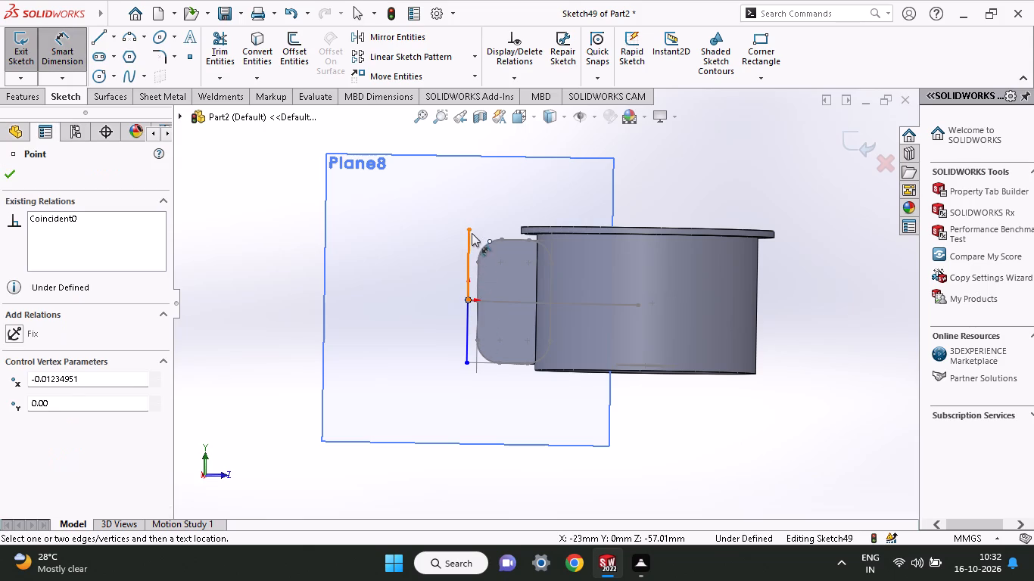
pyautogui.click(472, 233)
pyautogui.click(424, 284)
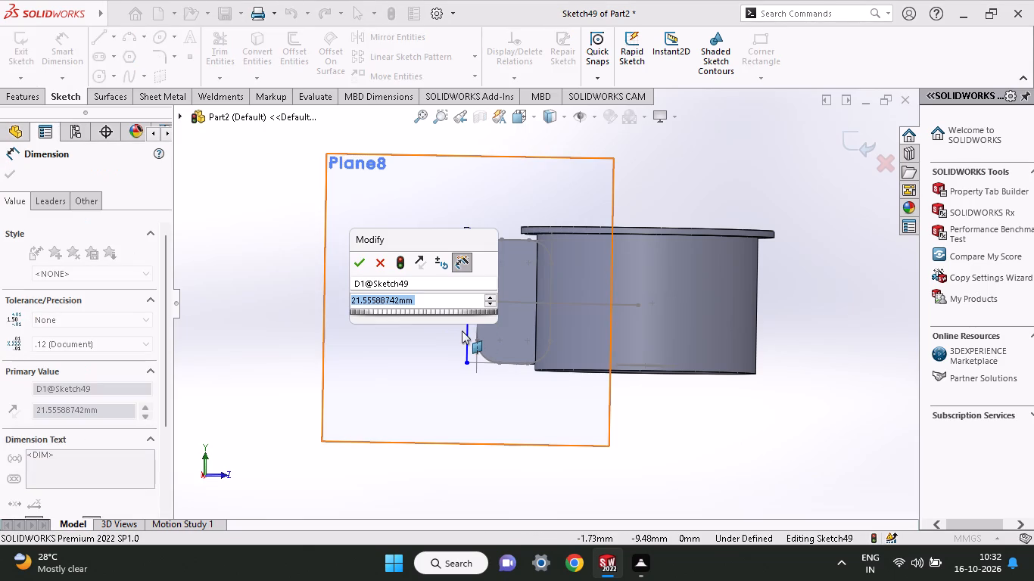
pyautogui.write('20')
pyautogui.press('Return')
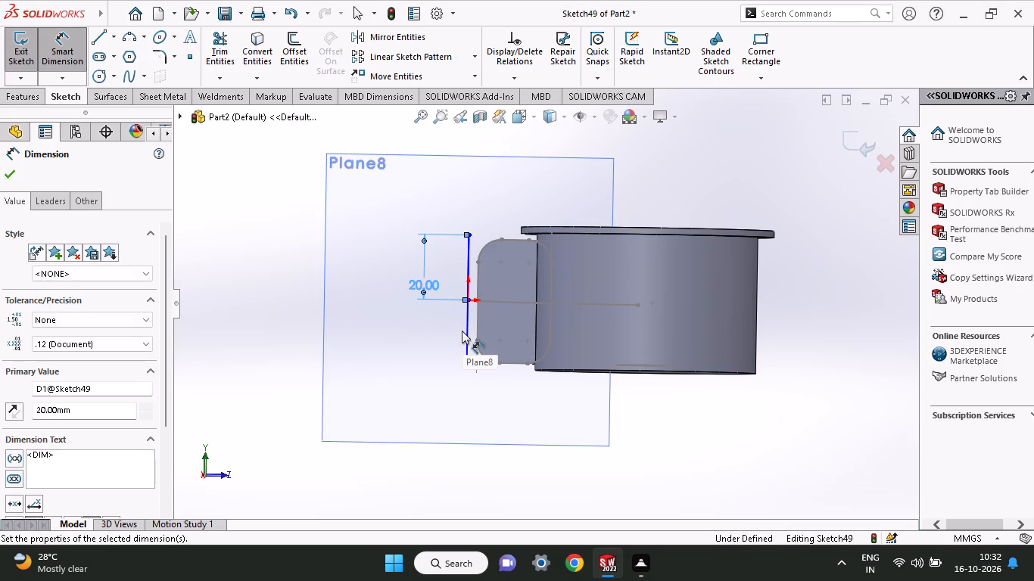
# Dimension the vertical line's lower end at 20 mm from the sketch origin and finish dimensioning.
pyautogui.click(466, 363)
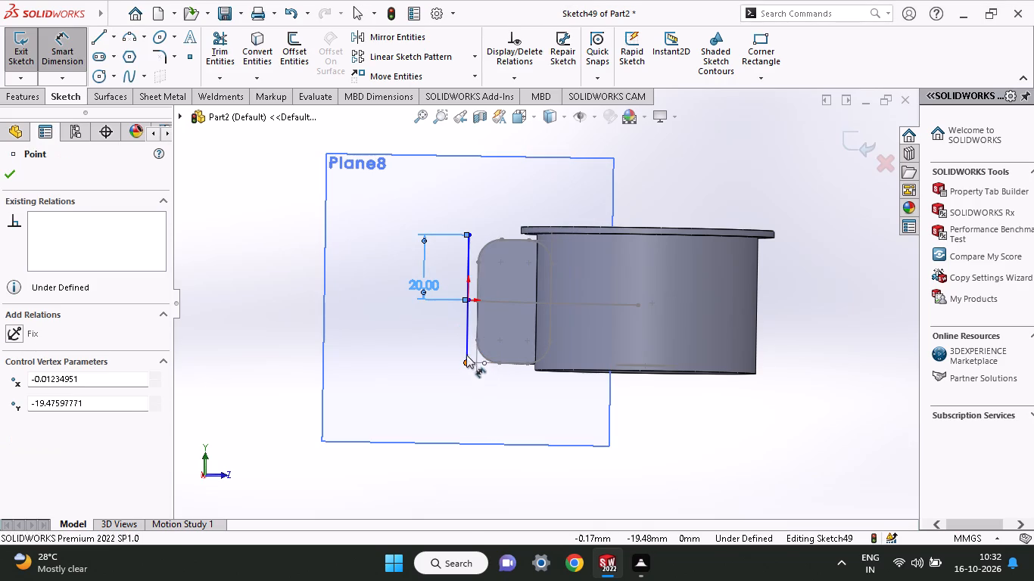
pyautogui.moveTo(468, 299); pyautogui.dragTo(461, 308)
pyautogui.click(429, 330)
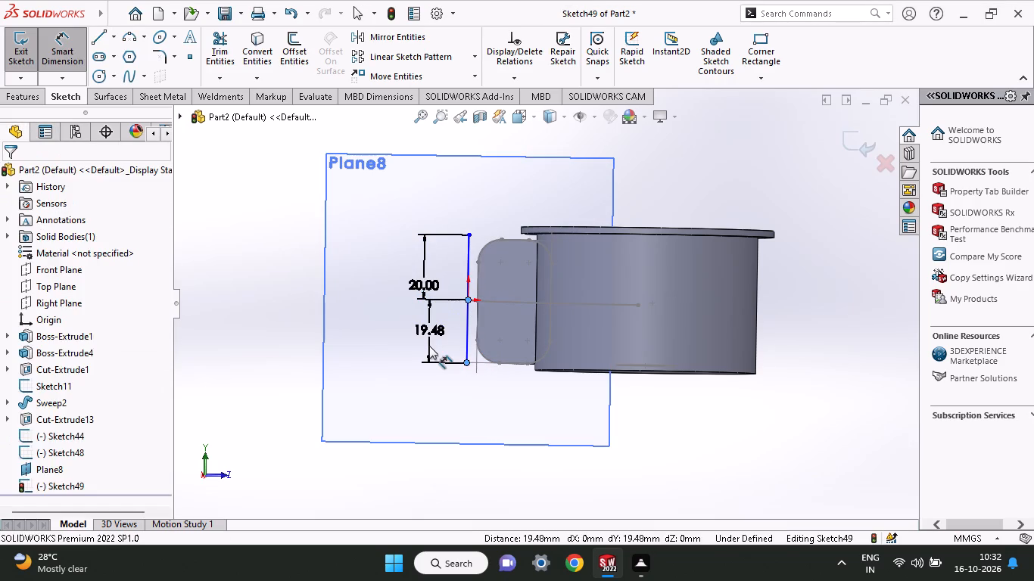
pyautogui.write('20')
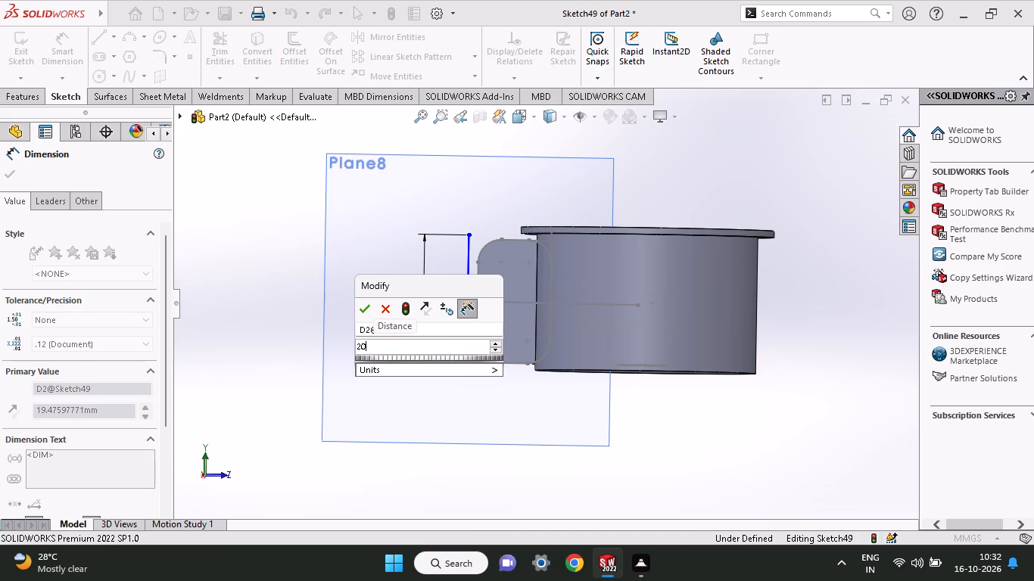
pyautogui.press('Return')
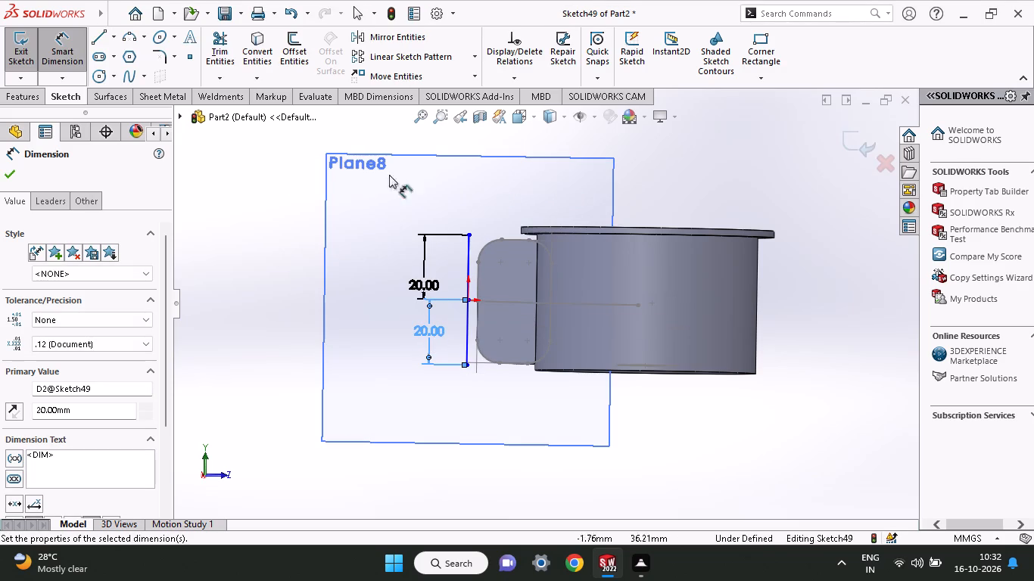
pyautogui.click(3, 176)
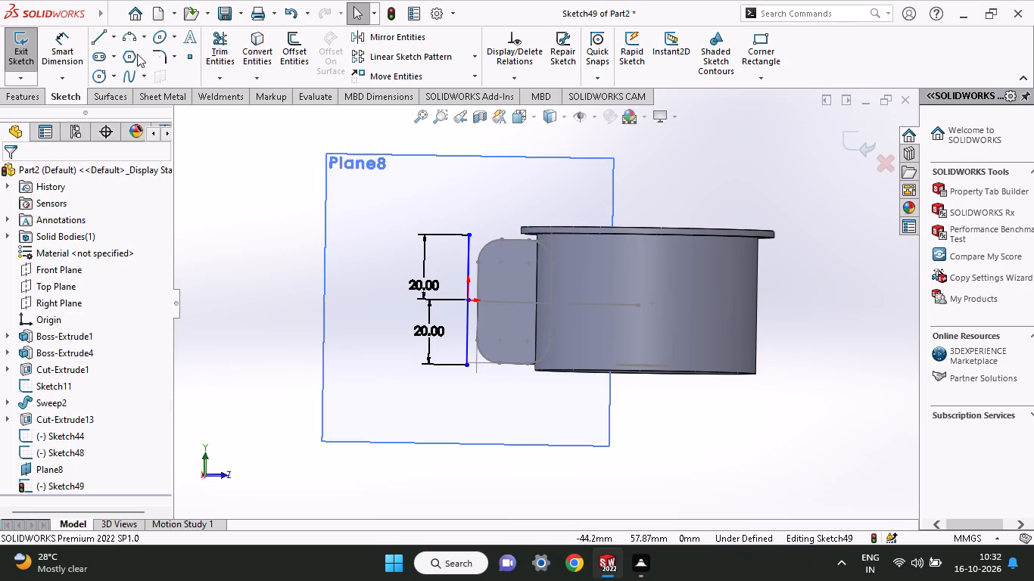
# Draw three connected lines from the vertical line's upper end to its lower end, forming a rectangle about 30 mm wide over the swept feature.
pyautogui.click(93, 30)
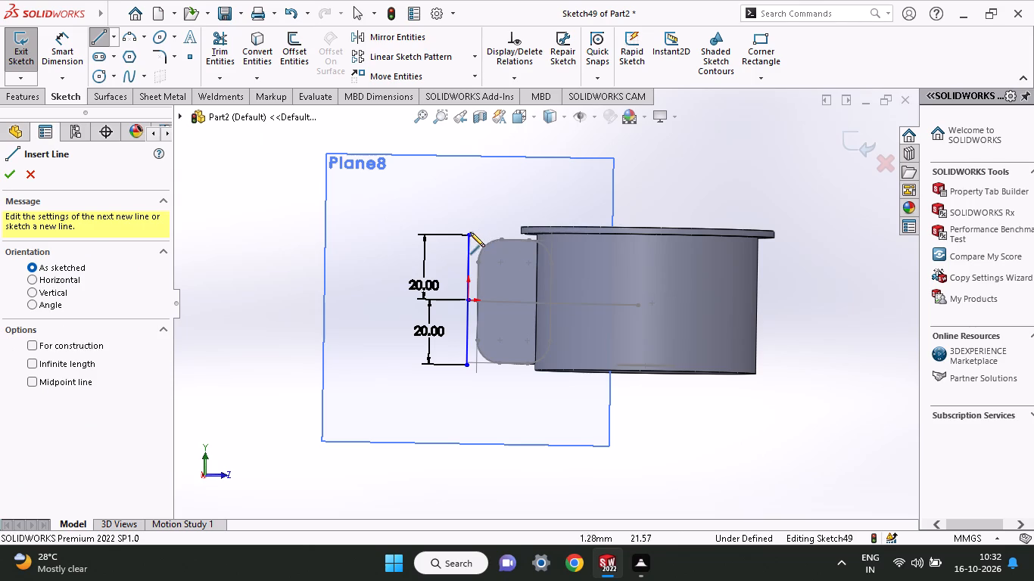
pyautogui.click(463, 236)
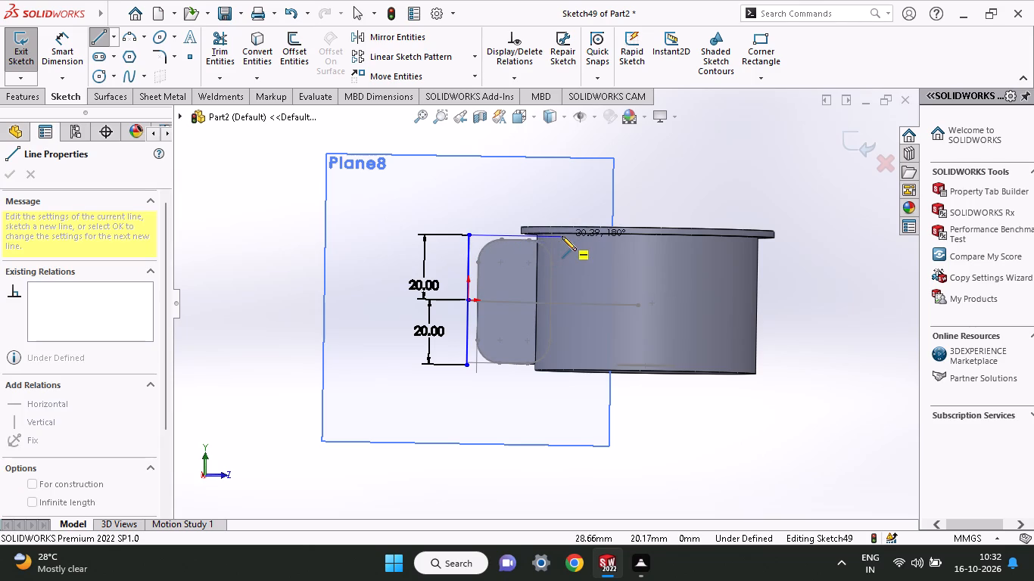
pyautogui.click(562, 236)
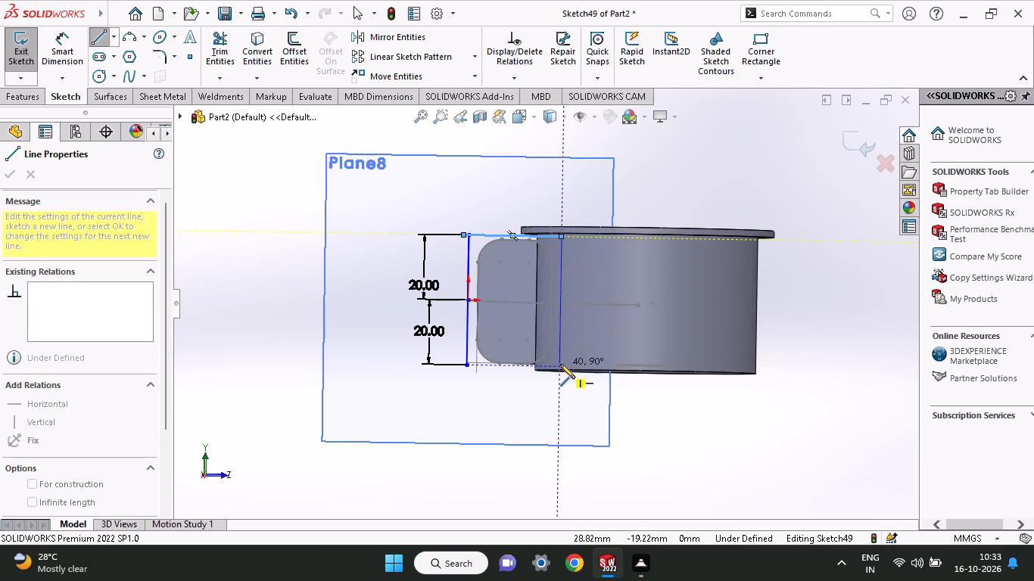
pyautogui.click(560, 364)
pyautogui.click(466, 365)
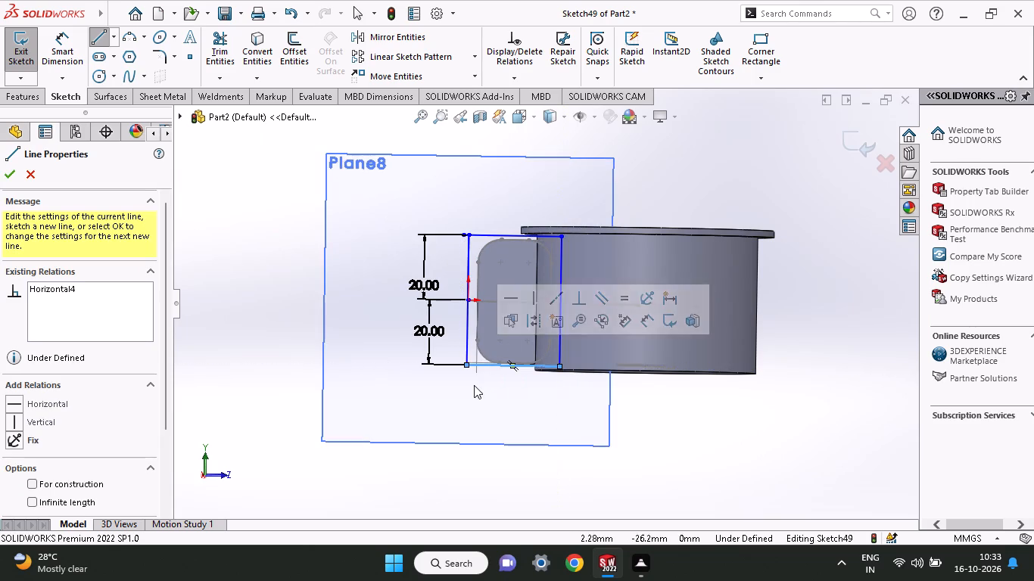
pyautogui.rightClick(474, 385)
pyautogui.click(510, 390)
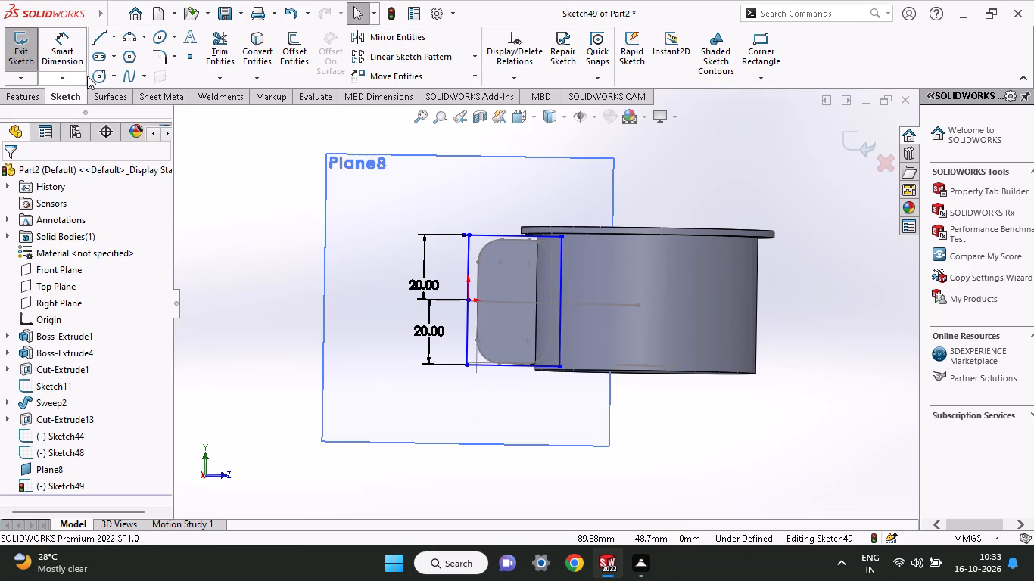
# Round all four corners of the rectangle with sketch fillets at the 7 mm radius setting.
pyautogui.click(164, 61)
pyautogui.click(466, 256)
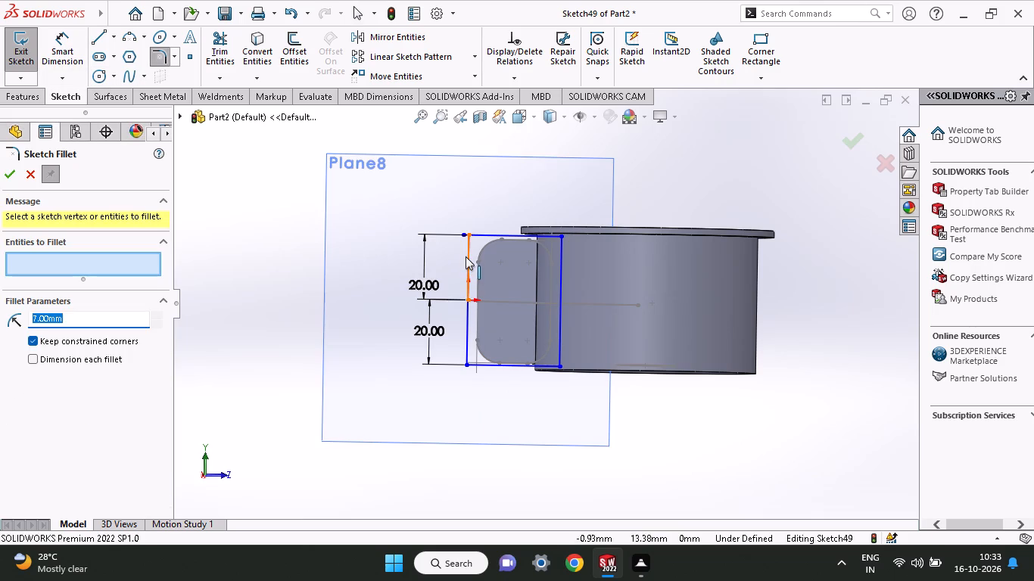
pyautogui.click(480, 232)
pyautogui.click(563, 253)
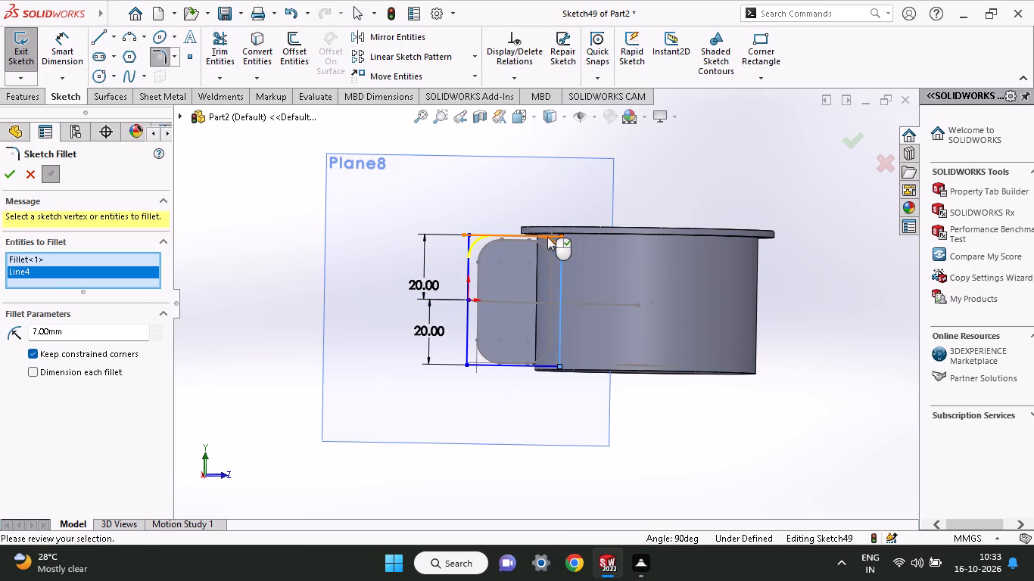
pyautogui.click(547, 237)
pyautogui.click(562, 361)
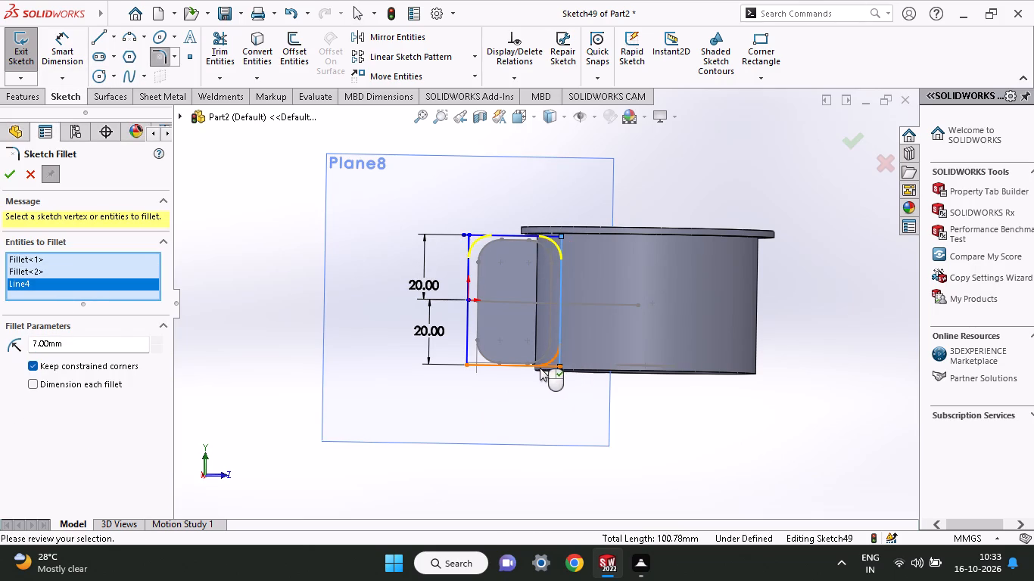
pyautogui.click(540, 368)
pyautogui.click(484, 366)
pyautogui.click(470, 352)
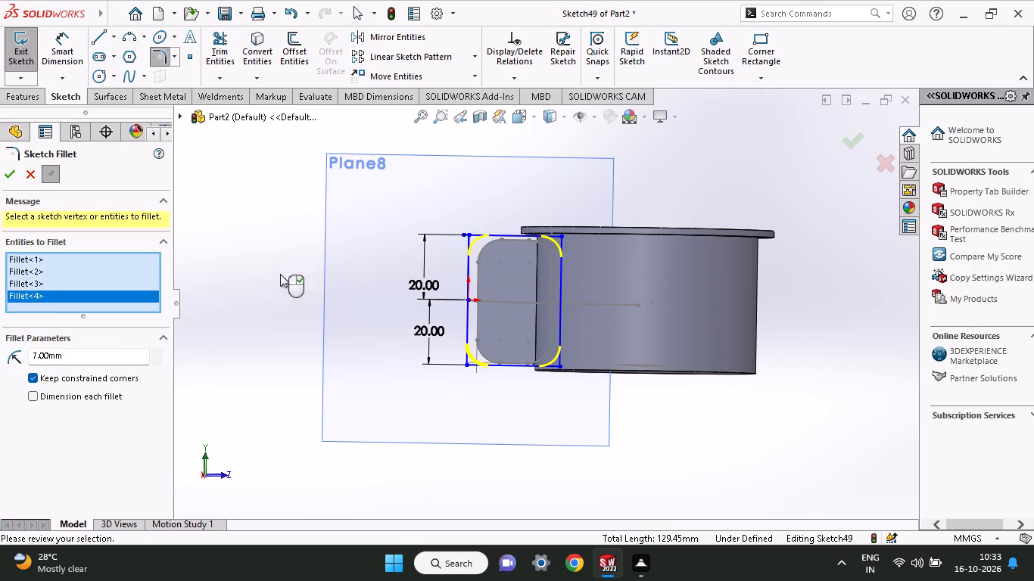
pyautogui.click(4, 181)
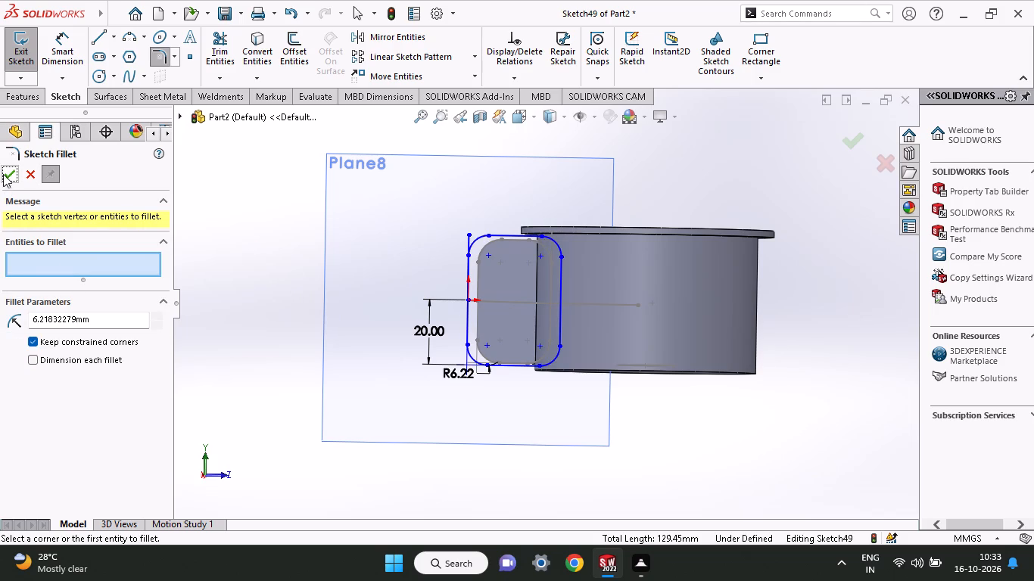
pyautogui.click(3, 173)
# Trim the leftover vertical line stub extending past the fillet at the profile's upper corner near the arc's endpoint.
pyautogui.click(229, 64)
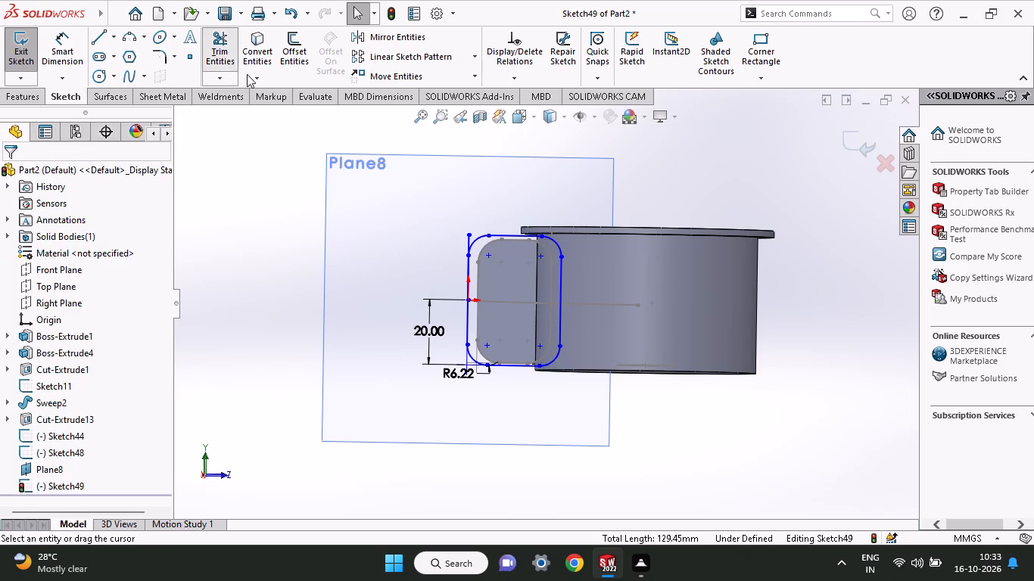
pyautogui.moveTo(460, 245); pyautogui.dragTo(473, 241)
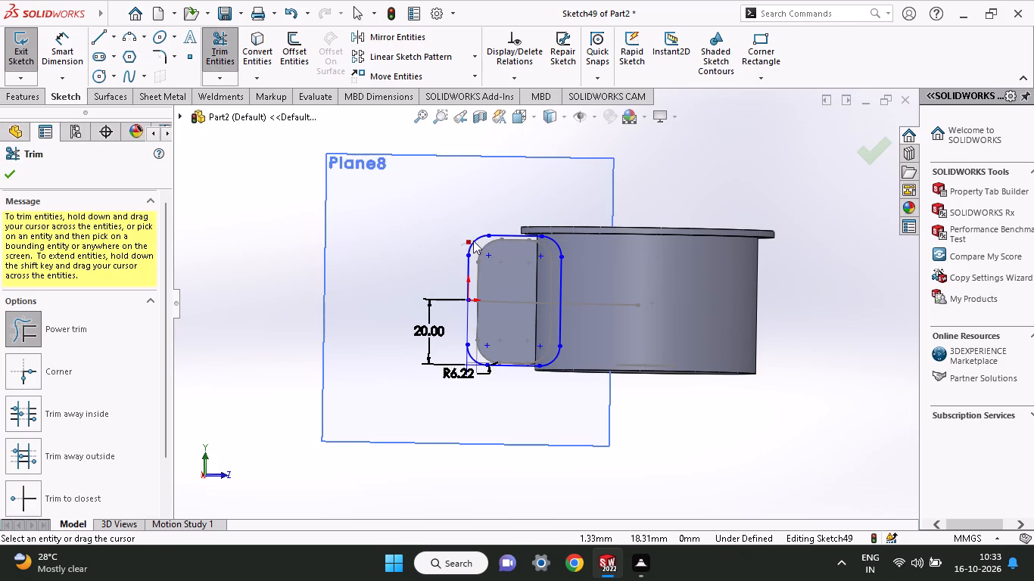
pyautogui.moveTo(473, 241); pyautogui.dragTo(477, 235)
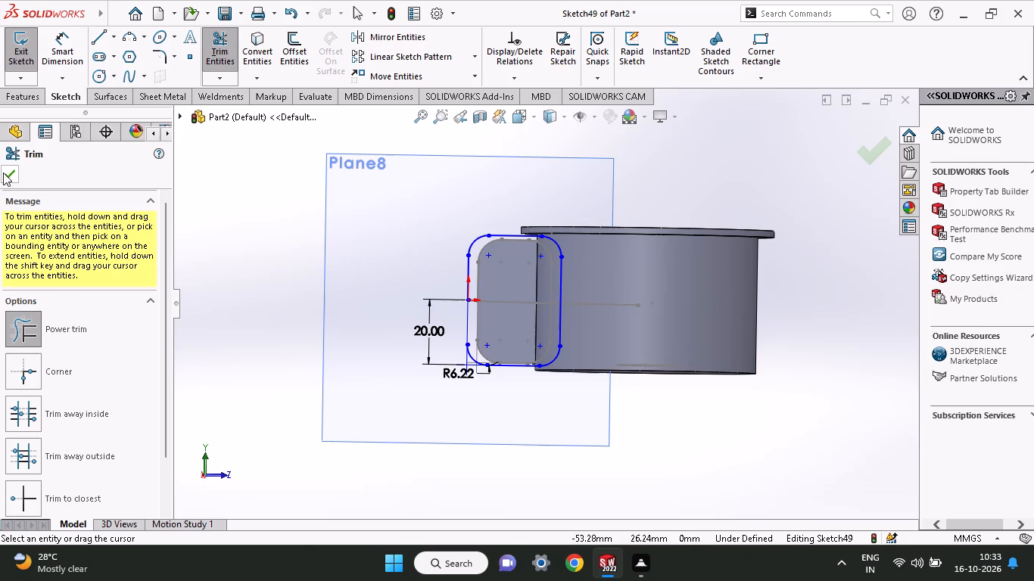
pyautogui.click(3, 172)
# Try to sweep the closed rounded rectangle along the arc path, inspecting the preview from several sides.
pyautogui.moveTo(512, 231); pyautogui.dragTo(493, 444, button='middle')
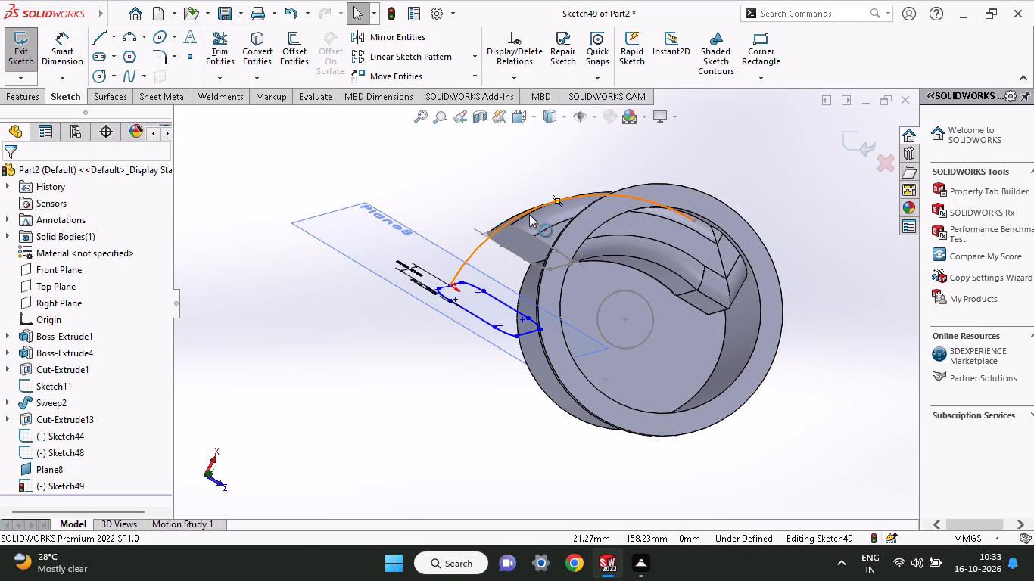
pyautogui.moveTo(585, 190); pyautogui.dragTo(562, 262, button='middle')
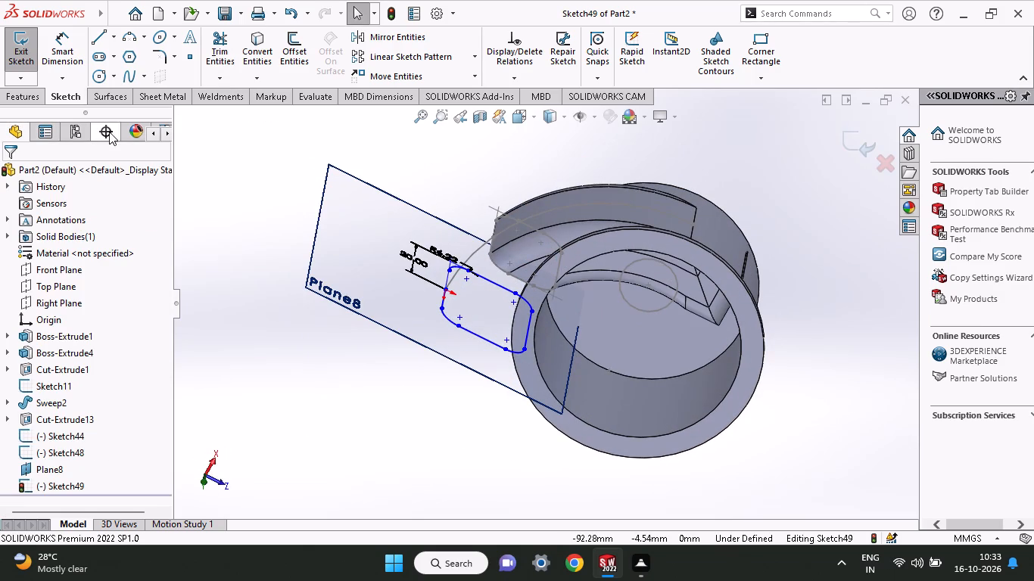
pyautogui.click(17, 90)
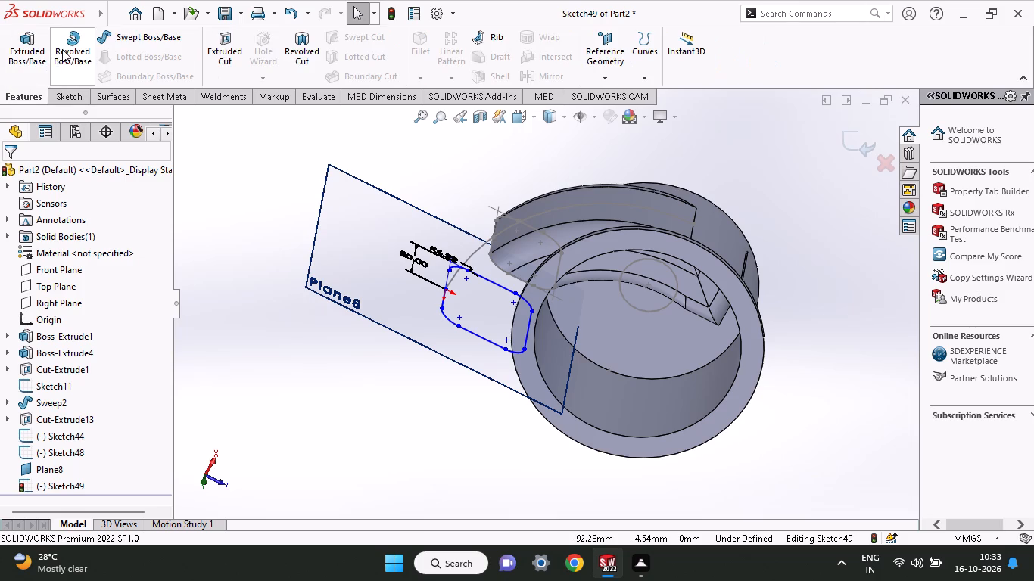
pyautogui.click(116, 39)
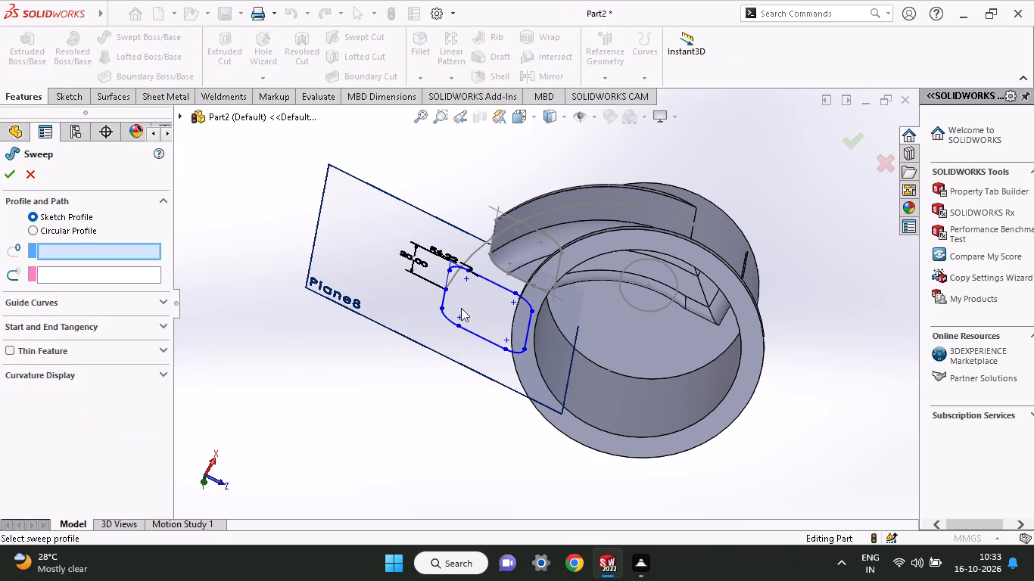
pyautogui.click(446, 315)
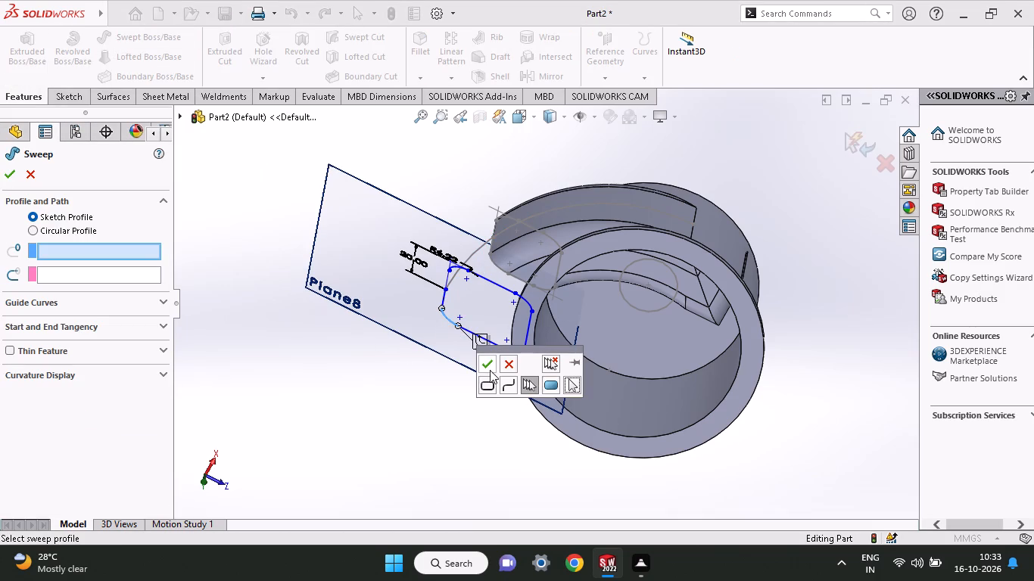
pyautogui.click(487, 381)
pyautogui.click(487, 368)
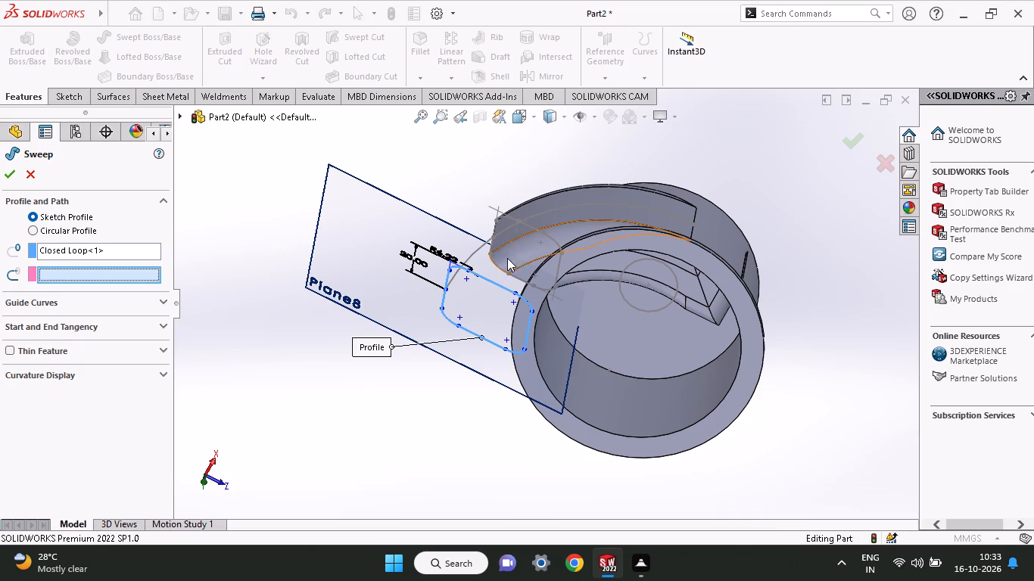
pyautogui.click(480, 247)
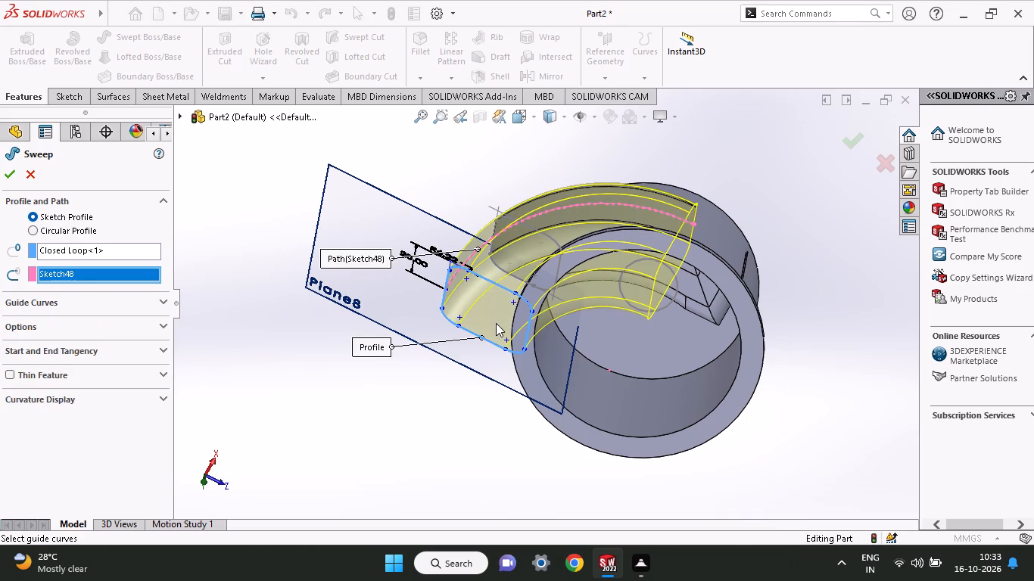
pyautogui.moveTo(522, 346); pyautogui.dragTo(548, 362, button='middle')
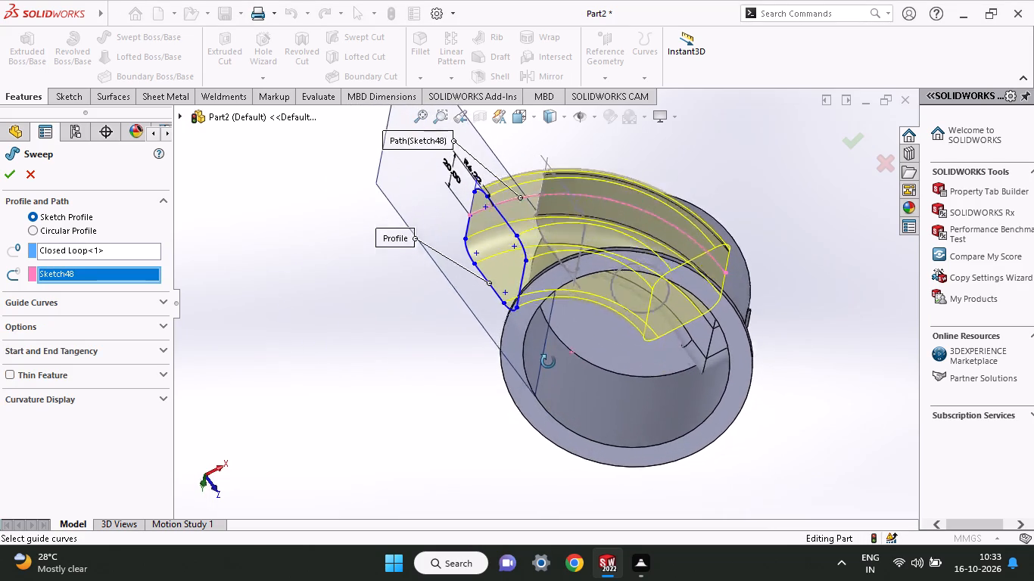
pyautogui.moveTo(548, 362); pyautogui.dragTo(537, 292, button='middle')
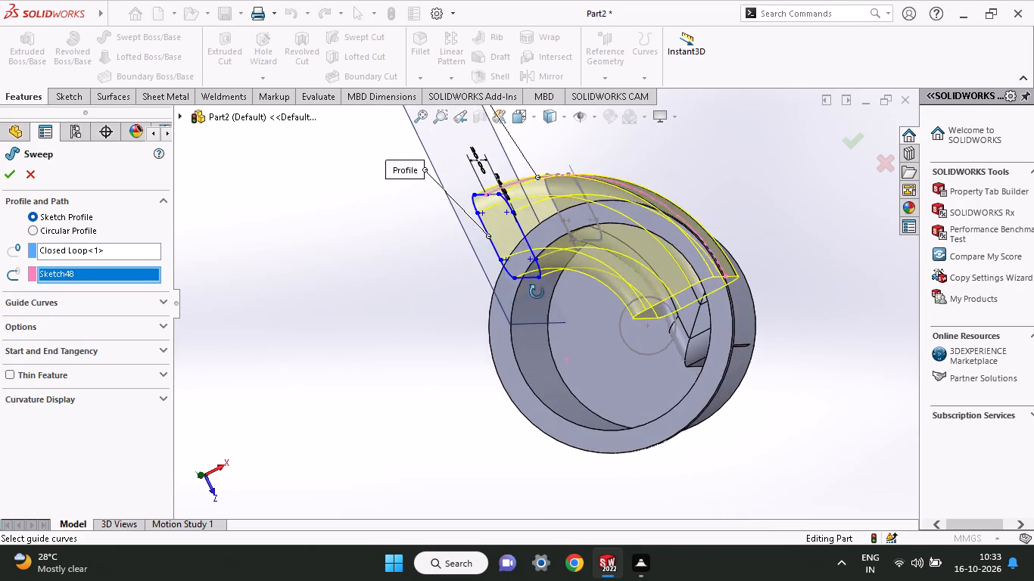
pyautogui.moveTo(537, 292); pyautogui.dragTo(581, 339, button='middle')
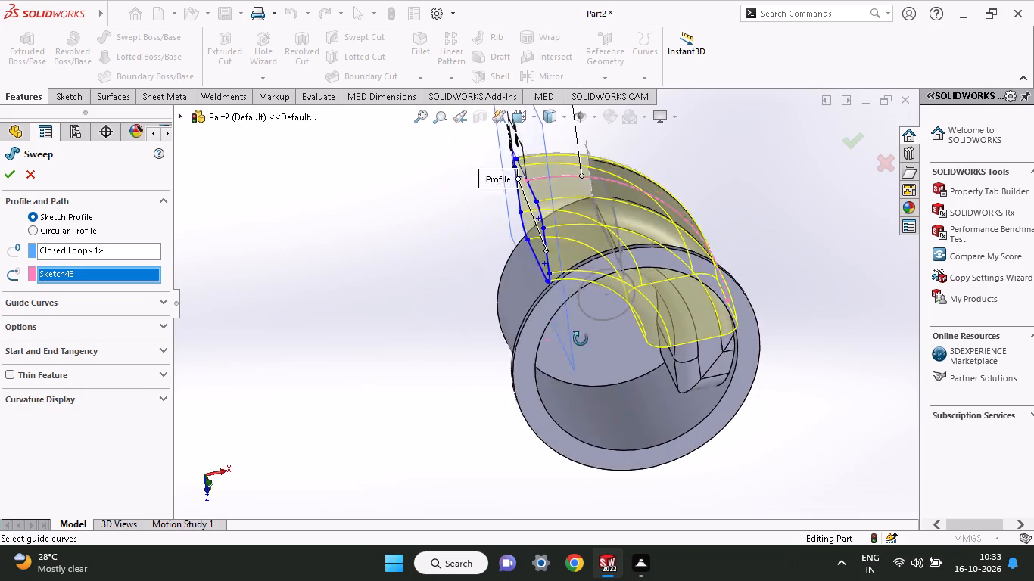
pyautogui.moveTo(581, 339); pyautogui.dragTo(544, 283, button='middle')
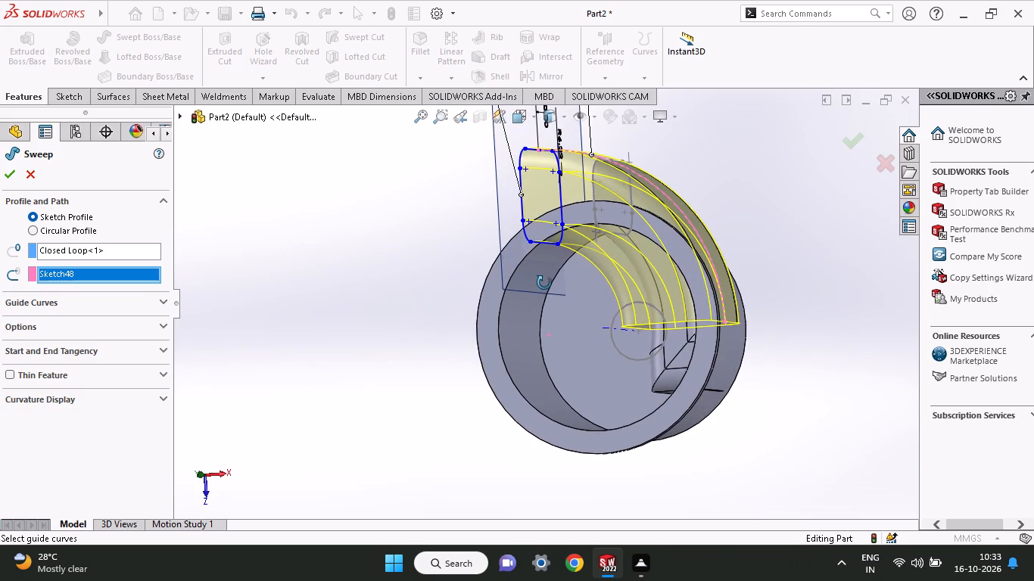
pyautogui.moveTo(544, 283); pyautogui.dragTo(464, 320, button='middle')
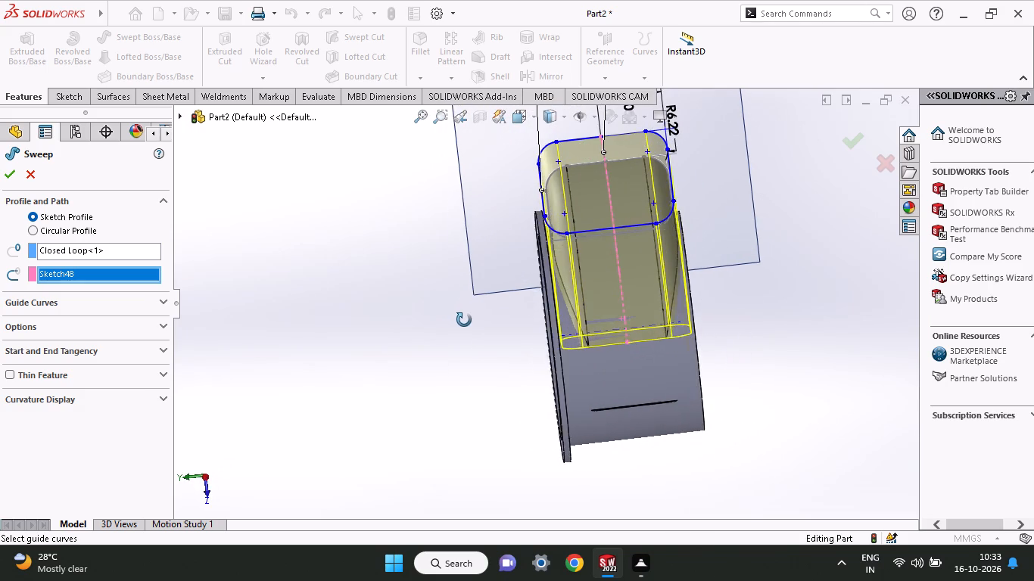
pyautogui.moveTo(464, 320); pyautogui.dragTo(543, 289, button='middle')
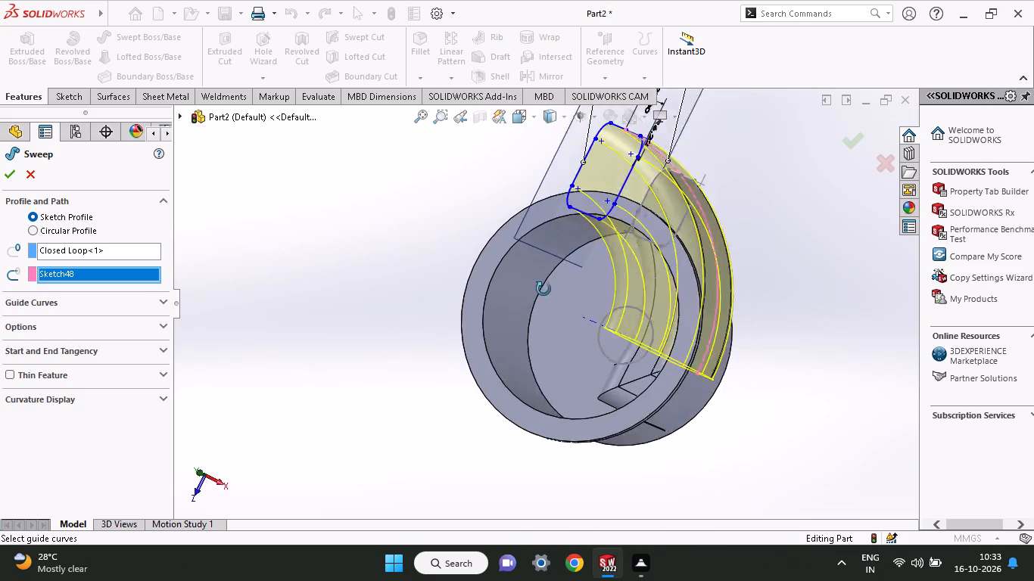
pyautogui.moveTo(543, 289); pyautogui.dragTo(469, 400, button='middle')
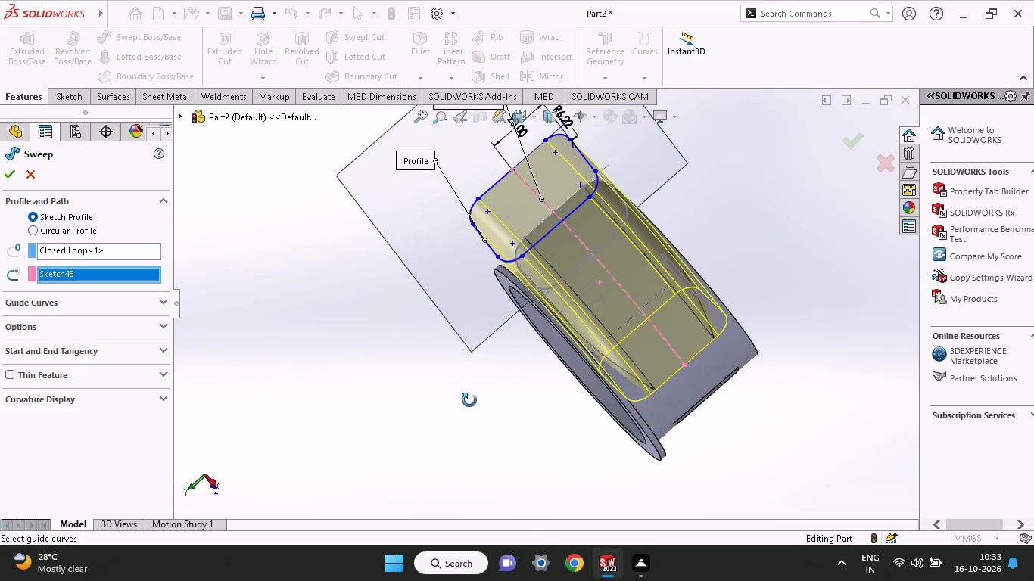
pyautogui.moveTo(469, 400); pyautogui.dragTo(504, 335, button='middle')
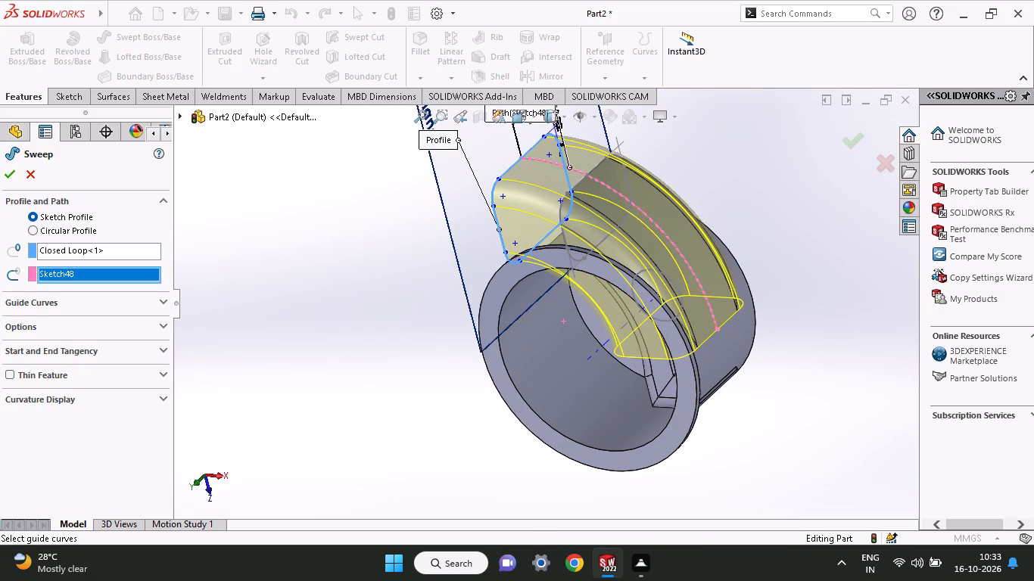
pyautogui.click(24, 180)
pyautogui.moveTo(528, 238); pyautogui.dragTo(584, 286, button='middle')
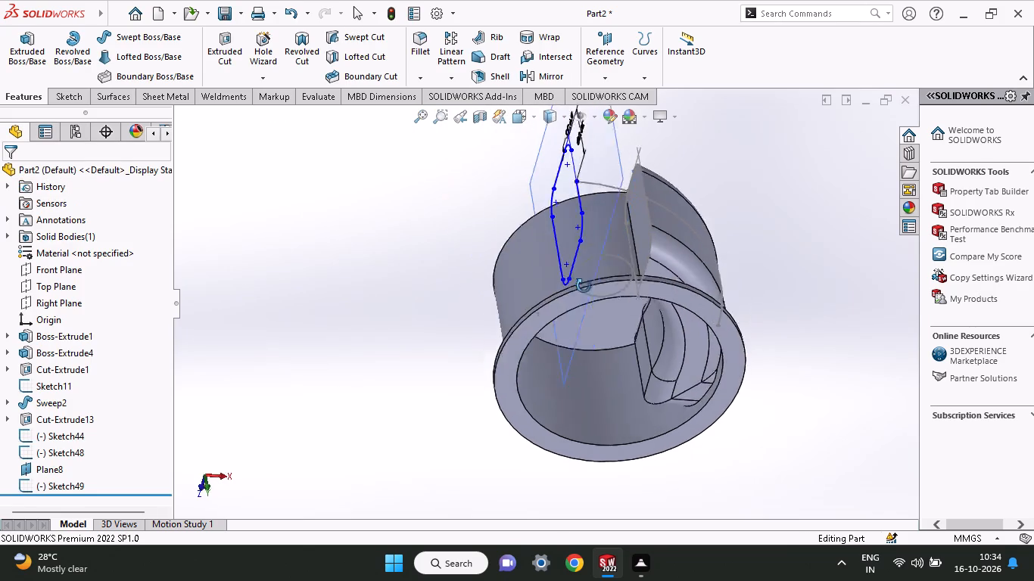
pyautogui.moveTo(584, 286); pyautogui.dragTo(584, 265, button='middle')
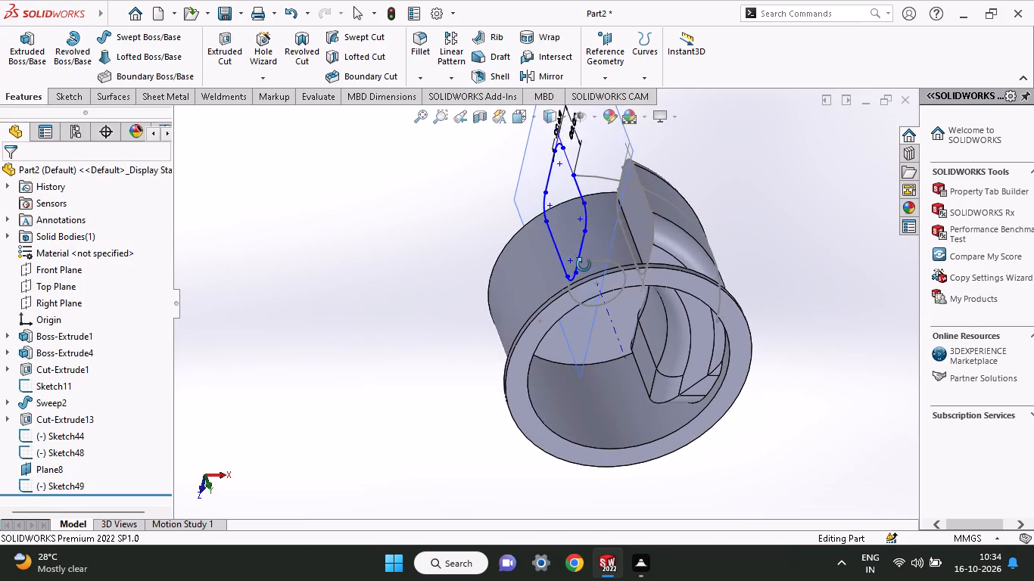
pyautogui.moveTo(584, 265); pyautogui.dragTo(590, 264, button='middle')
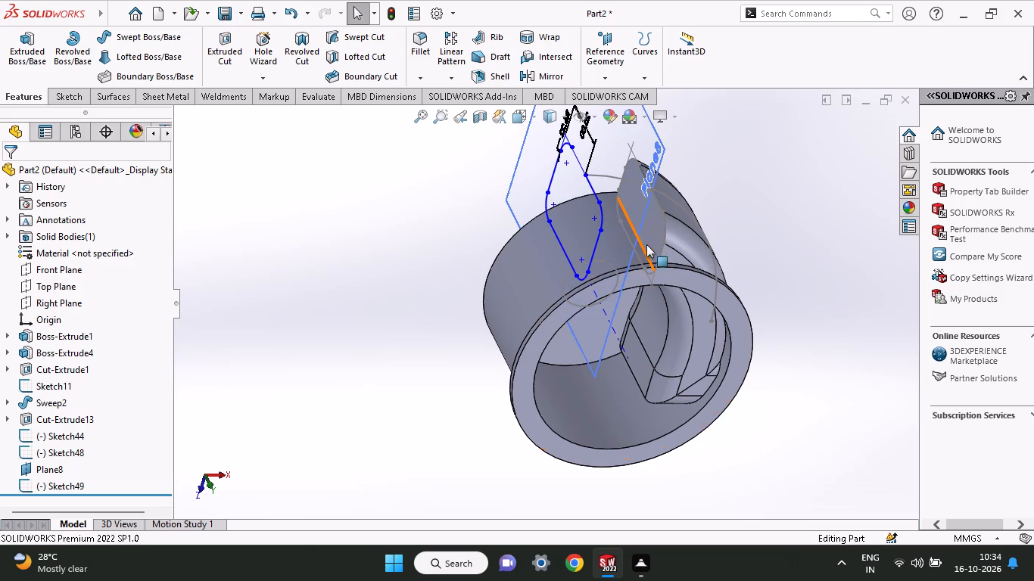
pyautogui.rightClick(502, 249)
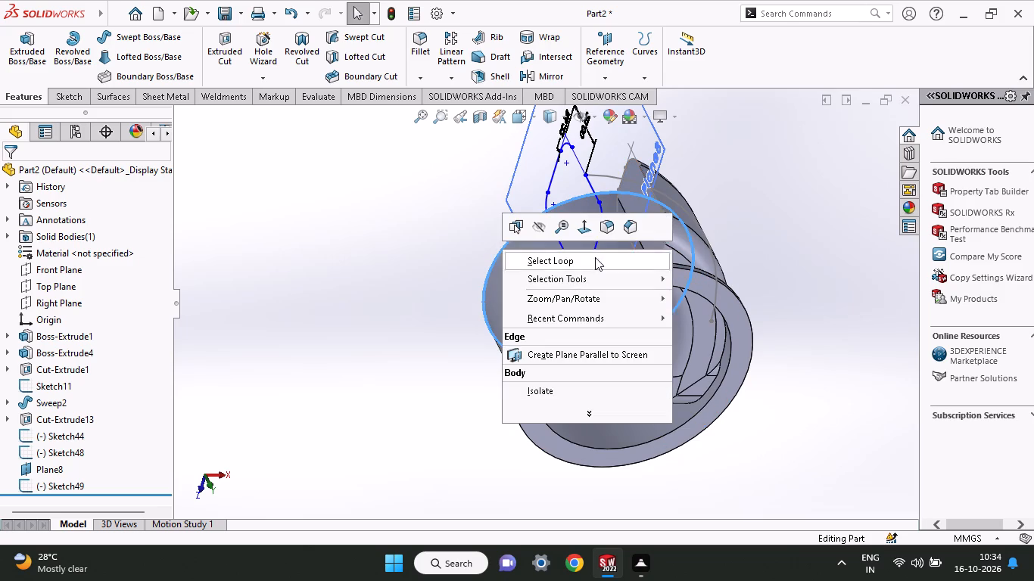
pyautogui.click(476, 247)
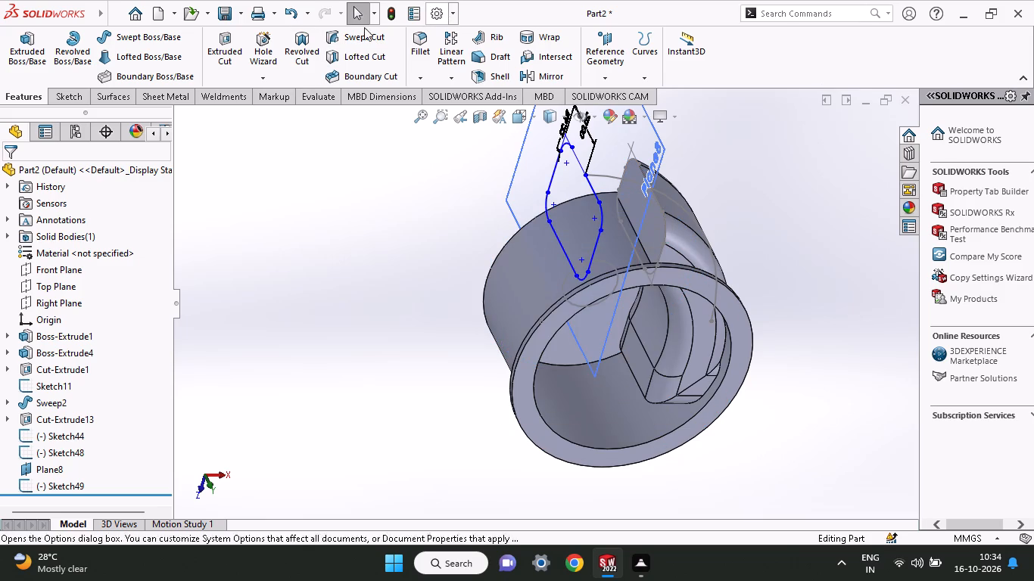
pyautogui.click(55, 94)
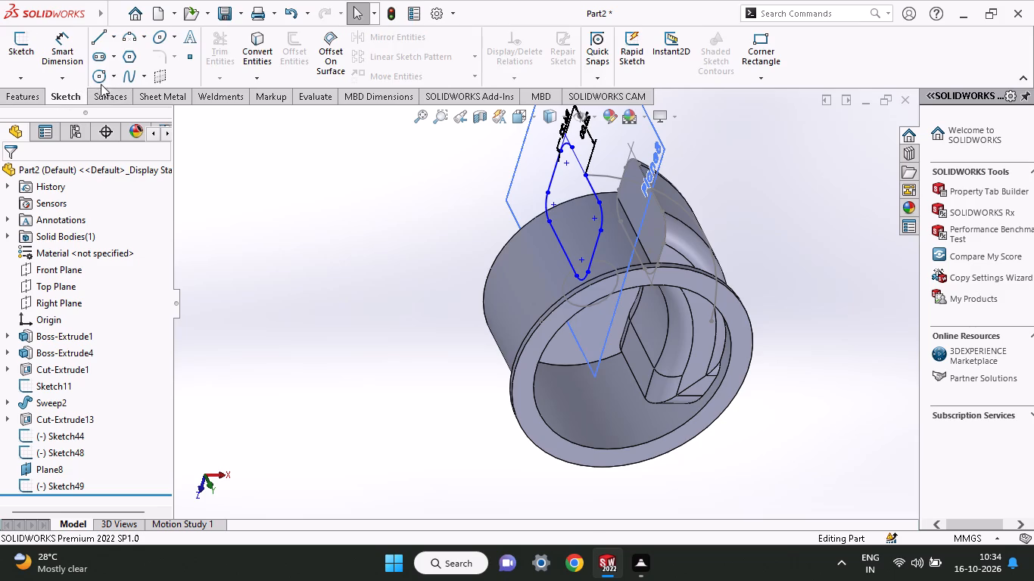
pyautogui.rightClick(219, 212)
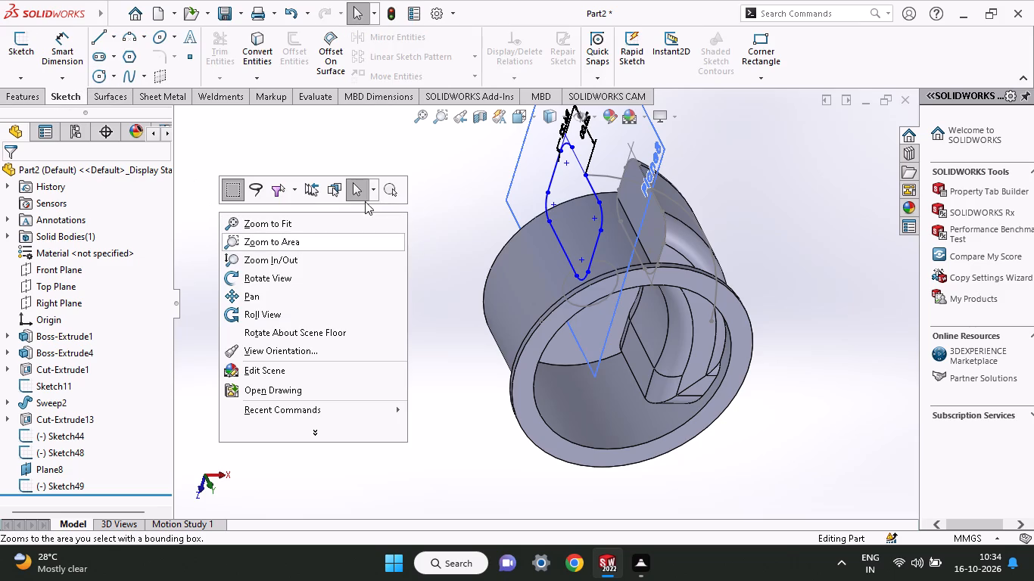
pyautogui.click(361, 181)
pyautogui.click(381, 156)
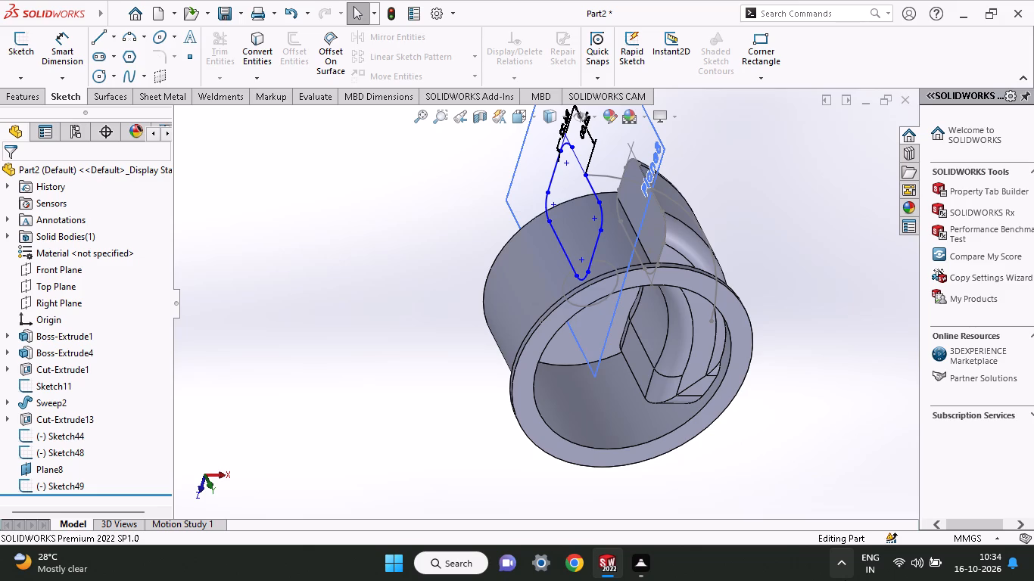
# Undo all of the profile's trimming, fillets, lines and dimensions in the sketch on Plane8.
pyautogui.hotkey('ctrl', 'z')
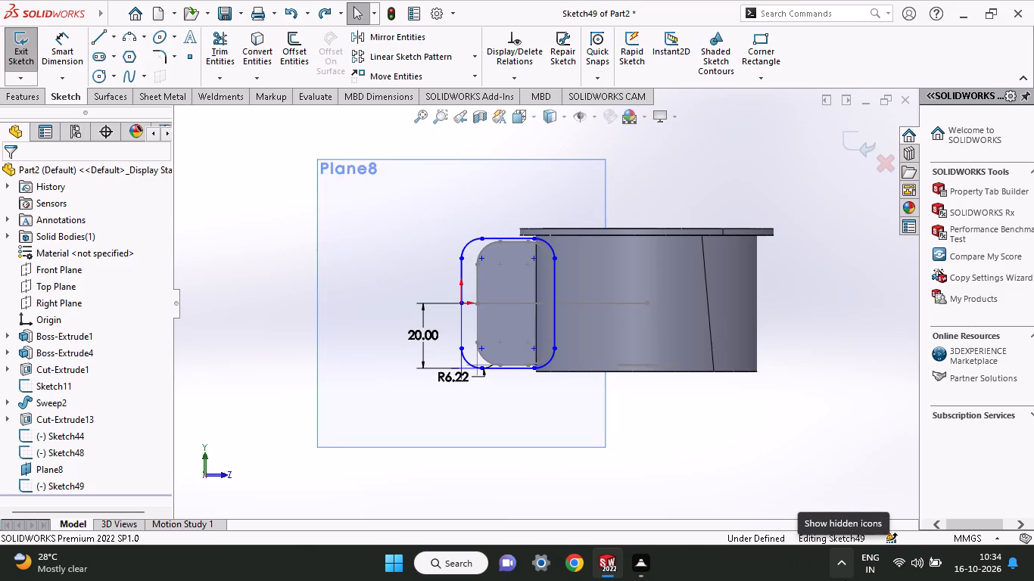
pyautogui.hotkey('ctrl', 'z')
pyautogui.hotkey('ctrl', 'z')
pyautogui.hotkey('ctrl', 'z')
pyautogui.hotkey('ctrl', 'z')
pyautogui.hotkey('ctrl', 'z')
pyautogui.hotkey('ctrl', 'z')
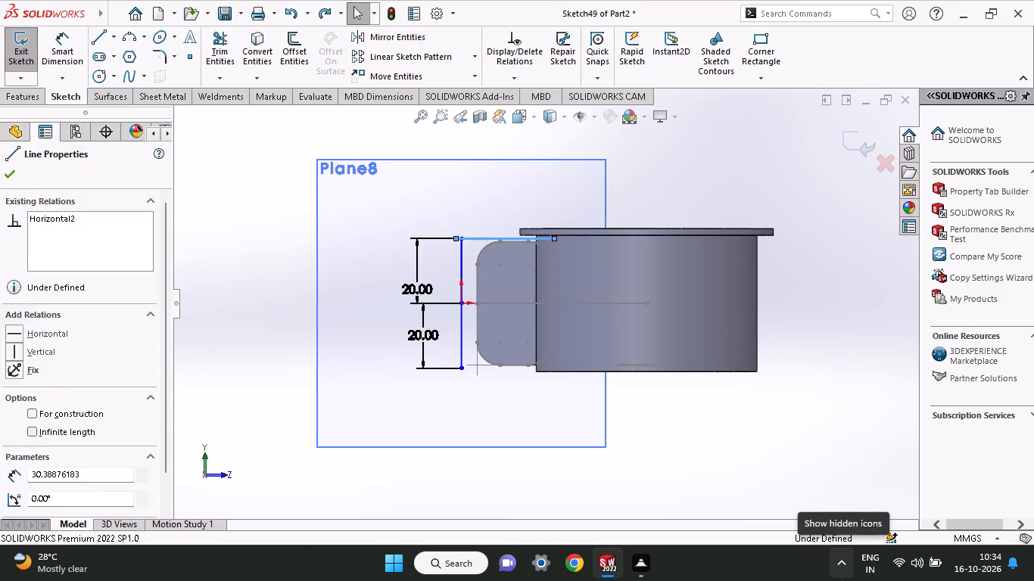
pyautogui.hotkey('ctrl', 'z')
pyautogui.hotkey('ctrl', 'z')
pyautogui.hotkey('ctrl', 'z')
pyautogui.hotkey('ctrl', 'z')
pyautogui.hotkey('ctrl', 'z')
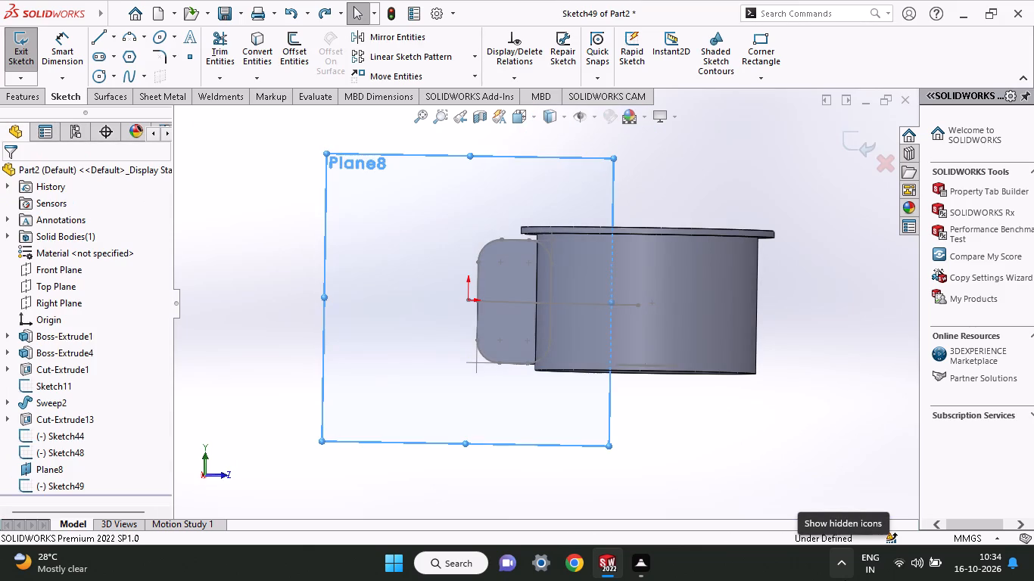
# Undo the empty sketch on Plane8 and the creation of Plane8 itself.
pyautogui.hotkey('ctrl', 'z')
pyautogui.hotkey('ctrl', 'z')
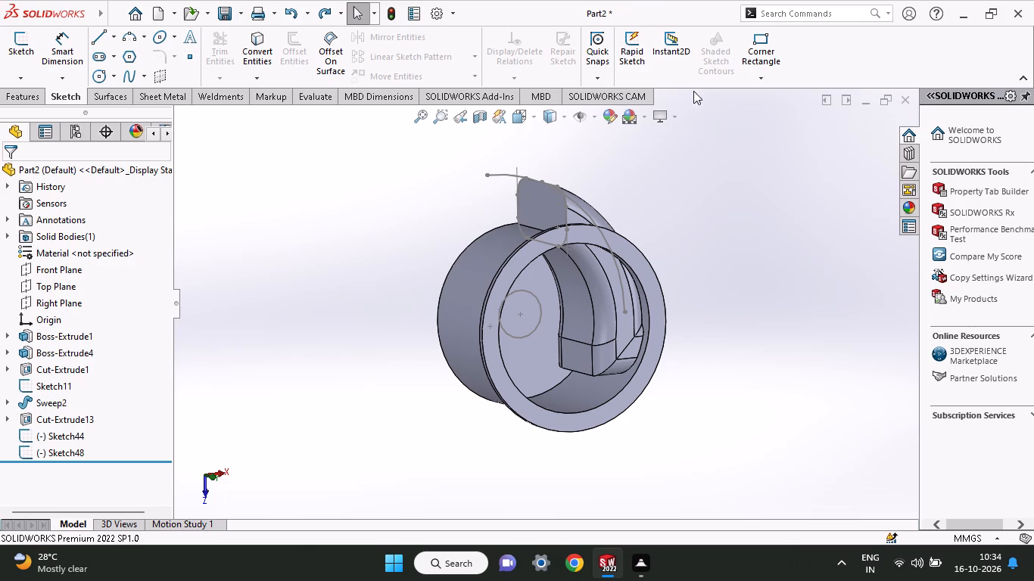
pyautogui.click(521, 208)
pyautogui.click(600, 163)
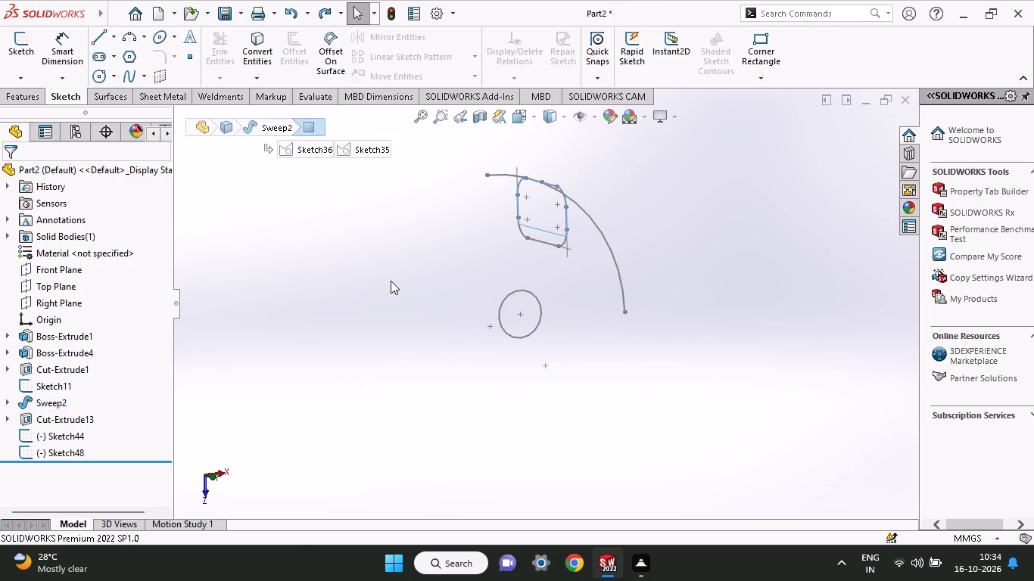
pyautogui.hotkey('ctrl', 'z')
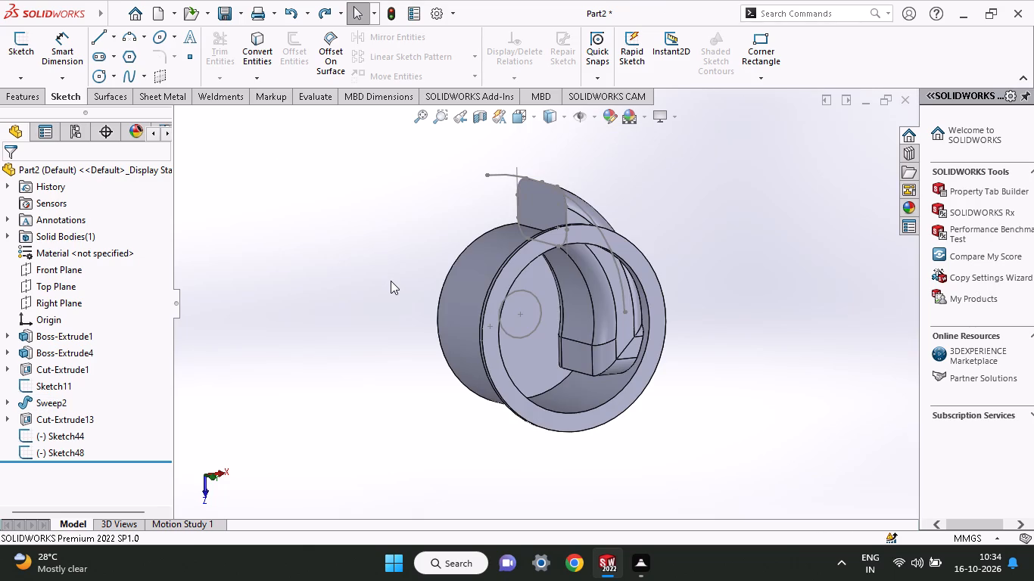
# Sketch on Sweep2's flat end face a vertical line about 25 mm up from the arc, and another about 51 mm back down along the outer edge.
pyautogui.click(541, 200)
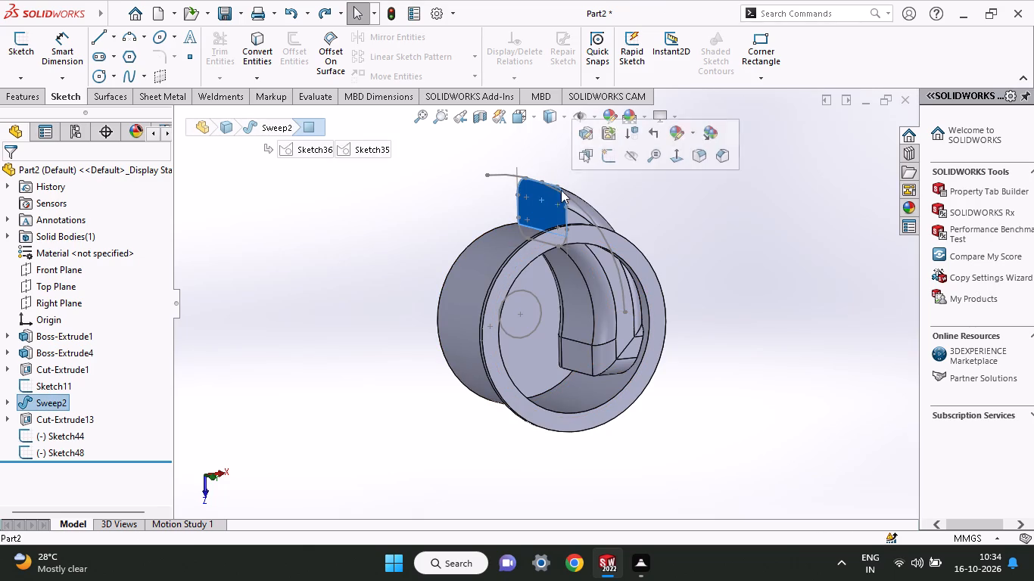
pyautogui.click(610, 160)
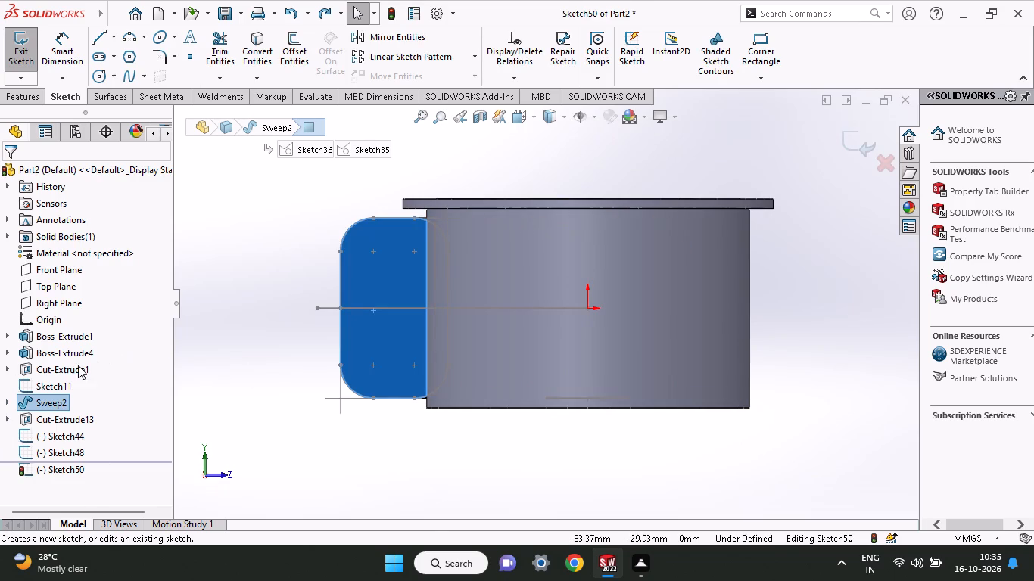
pyautogui.click(97, 40)
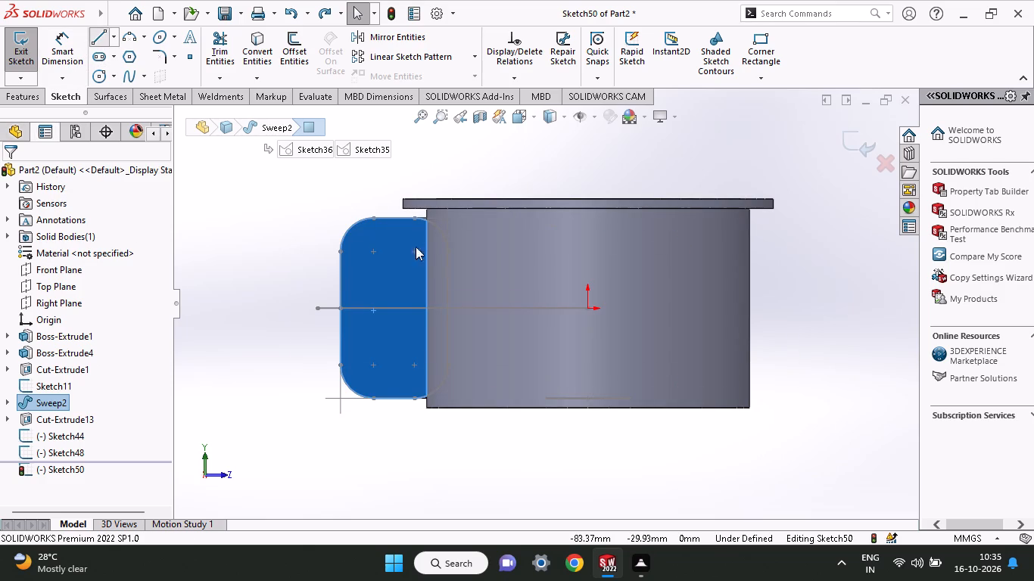
pyautogui.click(341, 307)
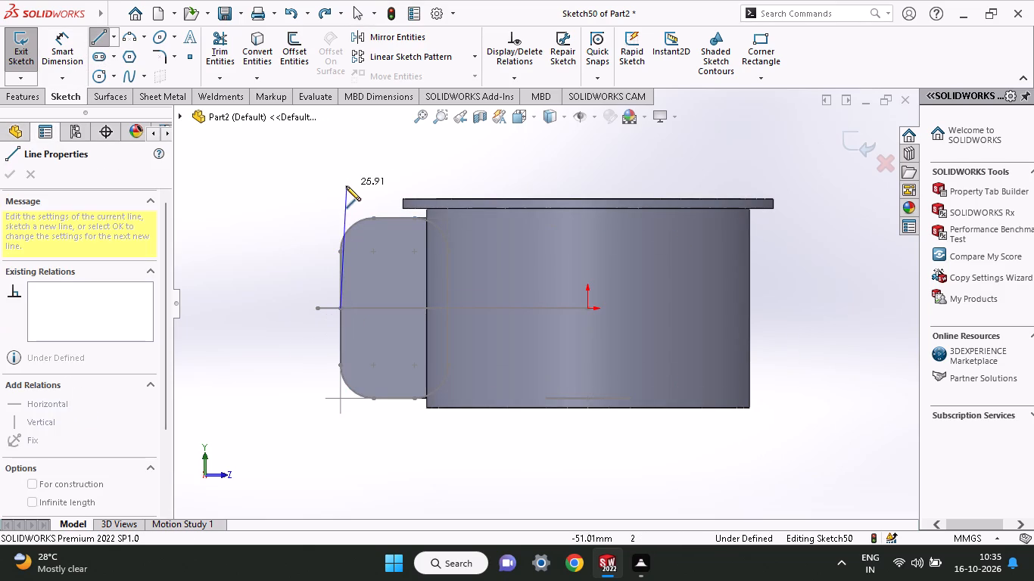
pyautogui.click(341, 189)
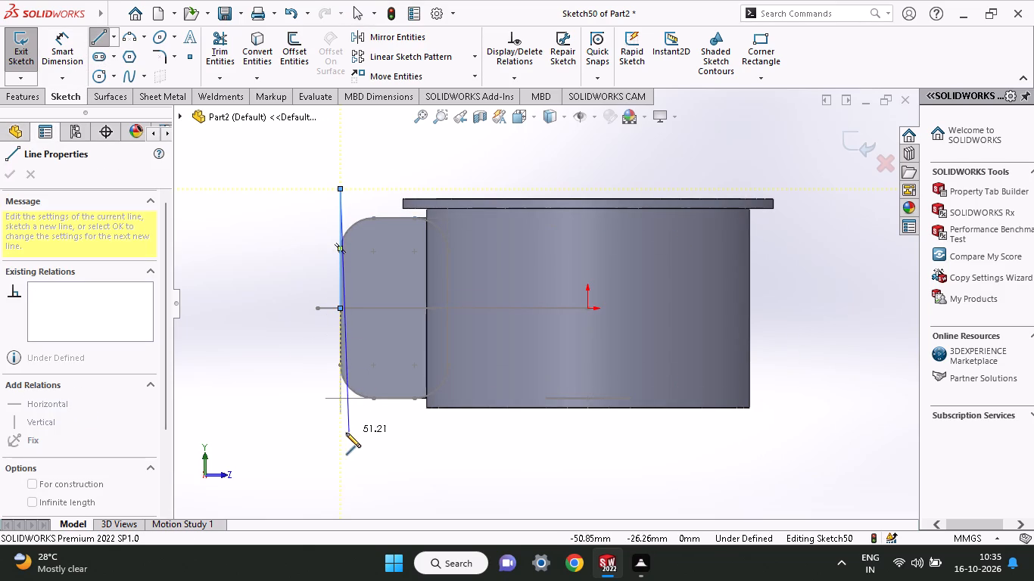
pyautogui.click(338, 433)
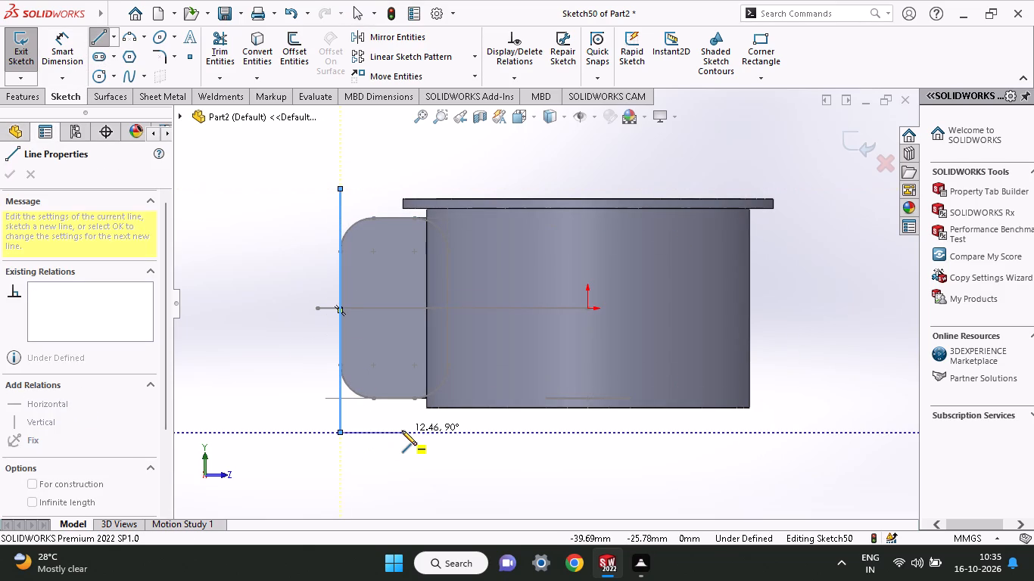
pyautogui.rightClick(402, 430)
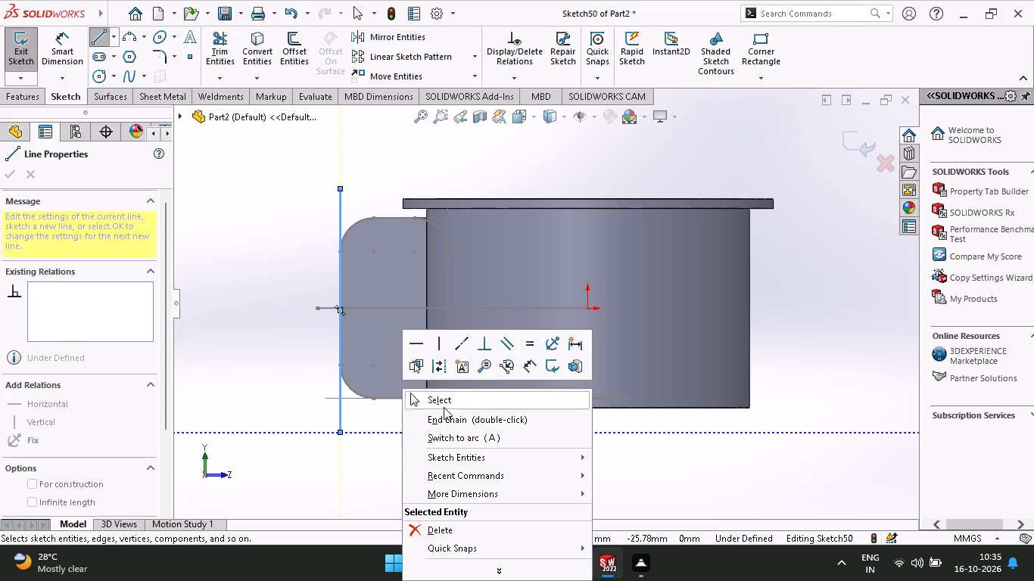
pyautogui.click(444, 407)
# Dimension the vertical line's upper and lower ends at 19 mm each from the point where it meets the arc.
pyautogui.click(42, 51)
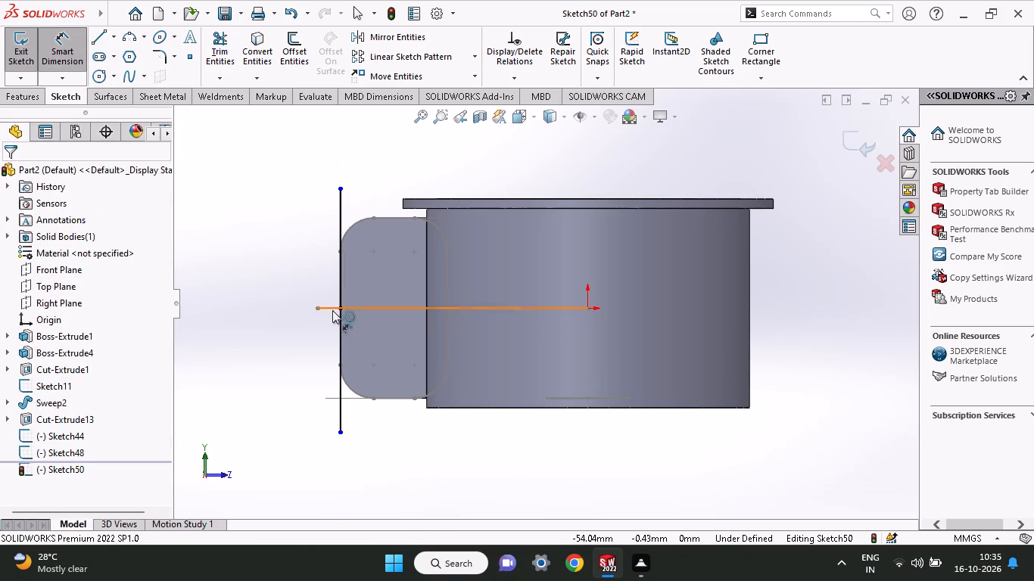
pyautogui.click(342, 309)
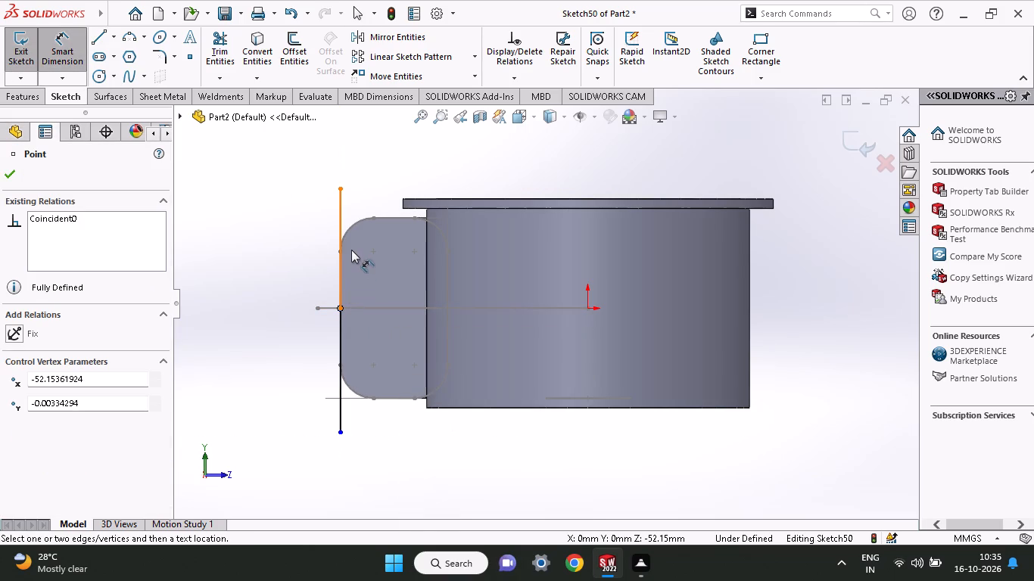
pyautogui.click(344, 188)
pyautogui.click(291, 234)
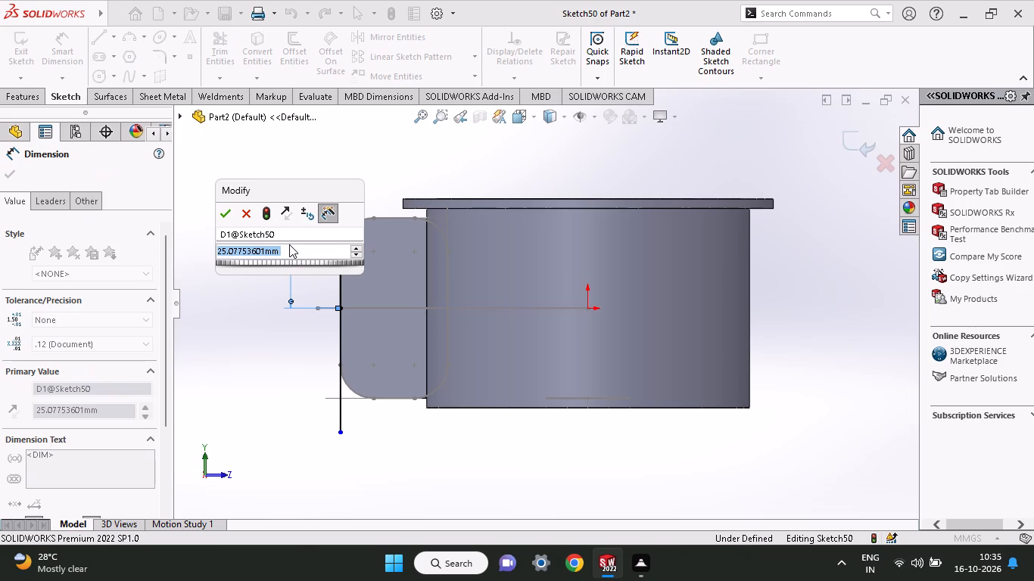
pyautogui.write('19')
pyautogui.press('Return')
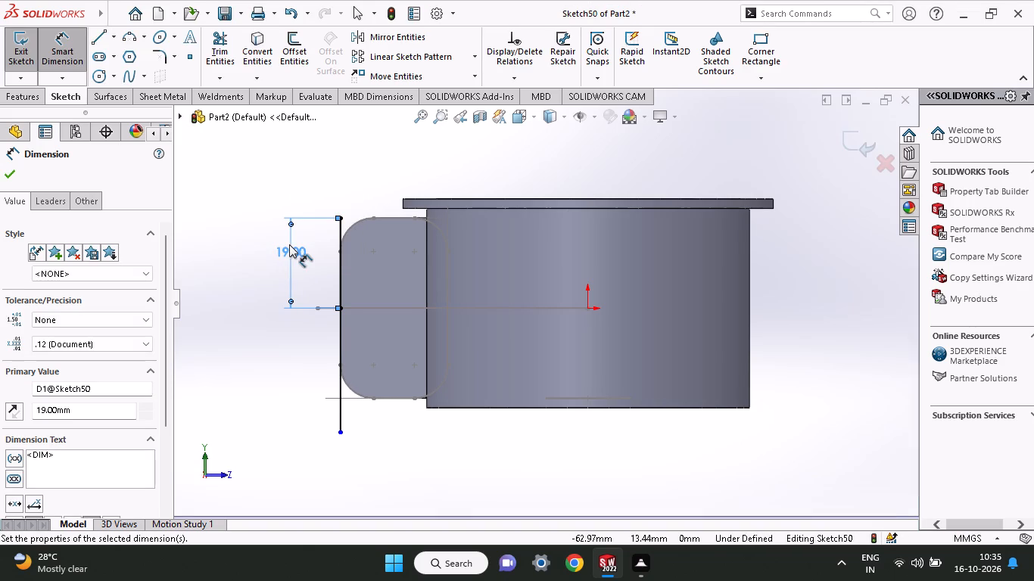
pyautogui.click(337, 435)
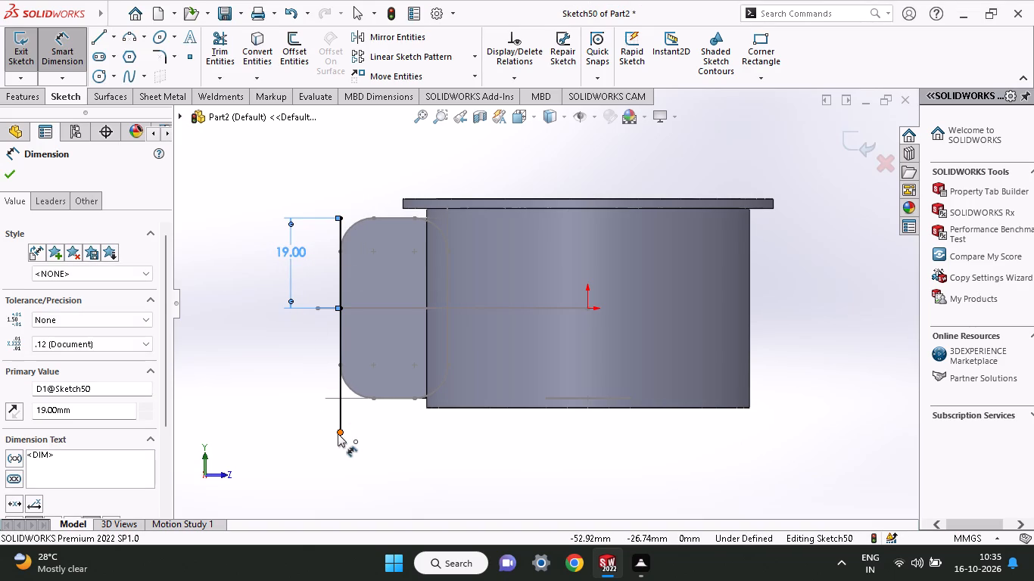
pyautogui.click(341, 306)
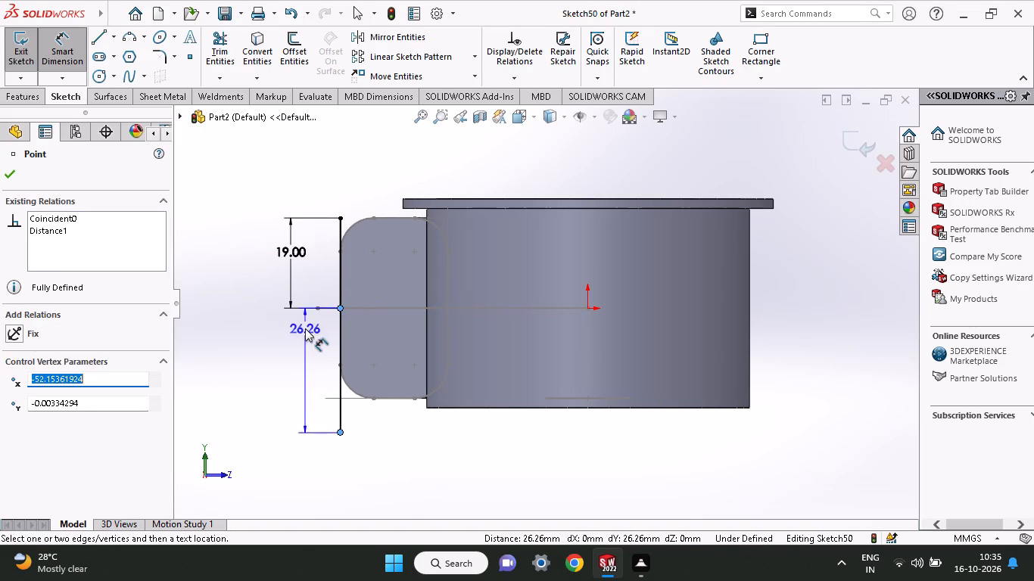
pyautogui.click(291, 337)
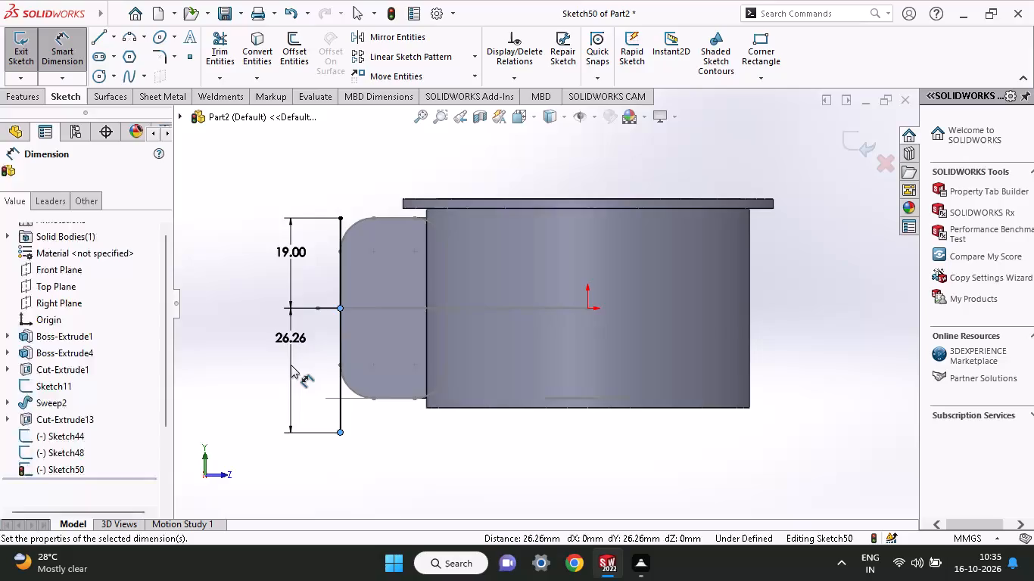
pyautogui.write('19')
pyautogui.press('Return')
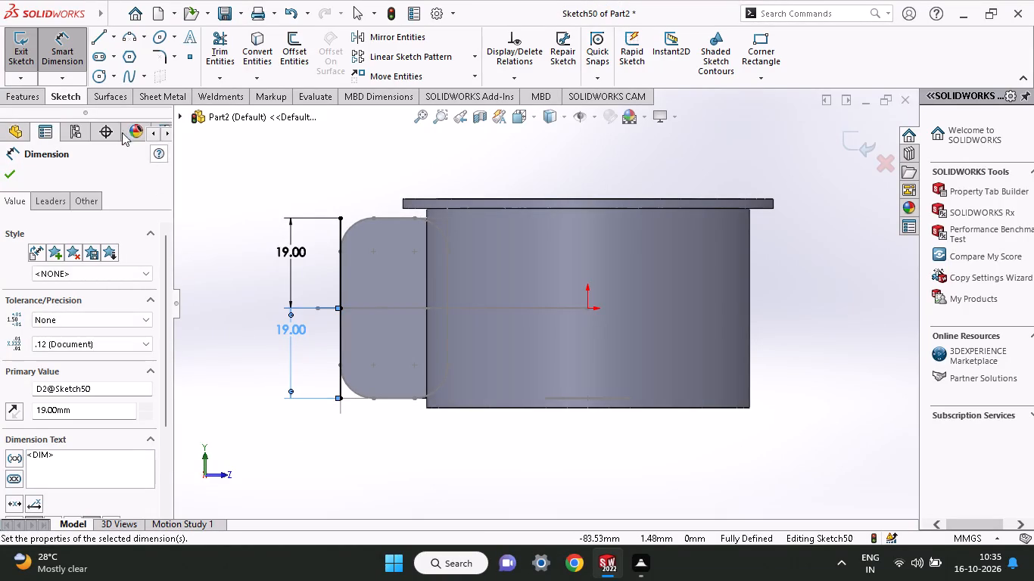
# Draw three lines from the vertical line's ends to close a rectangle about 21.5 mm wide, reaching into the cylindrical body.
pyautogui.click(98, 36)
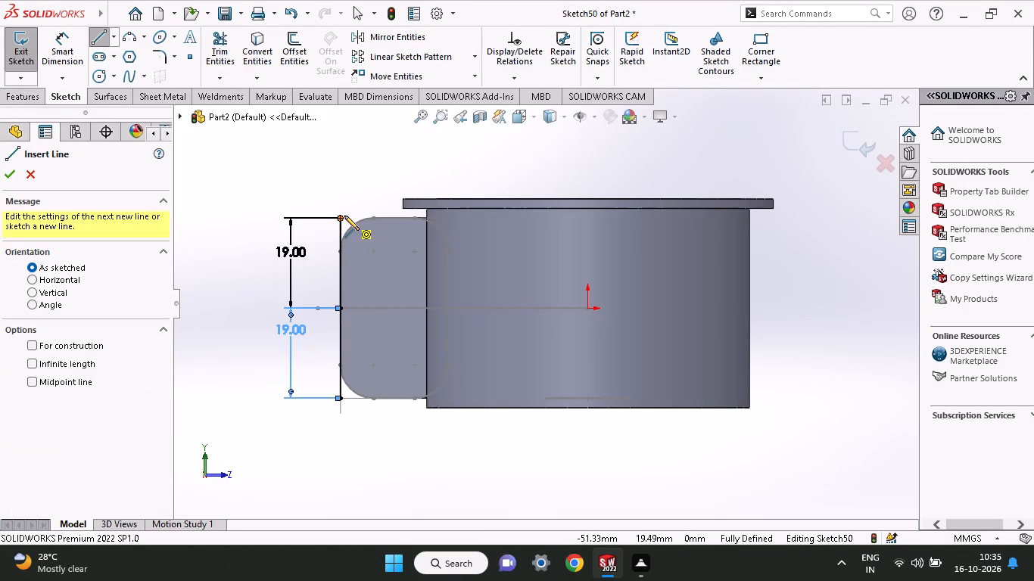
pyautogui.click(344, 216)
pyautogui.moveTo(442, 217); pyautogui.dragTo(442, 233)
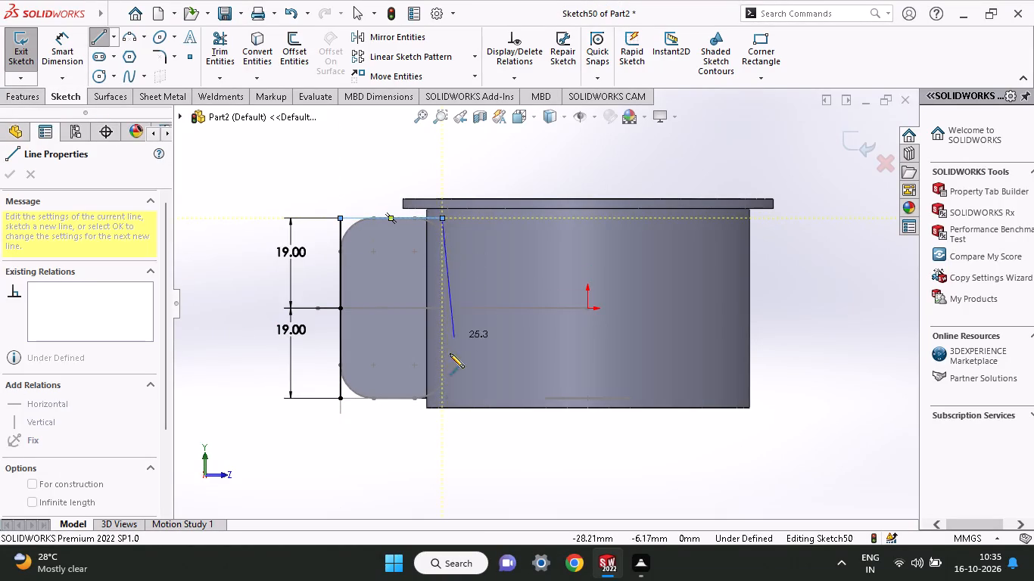
pyautogui.click(443, 397)
pyautogui.click(341, 398)
pyautogui.rightClick(363, 429)
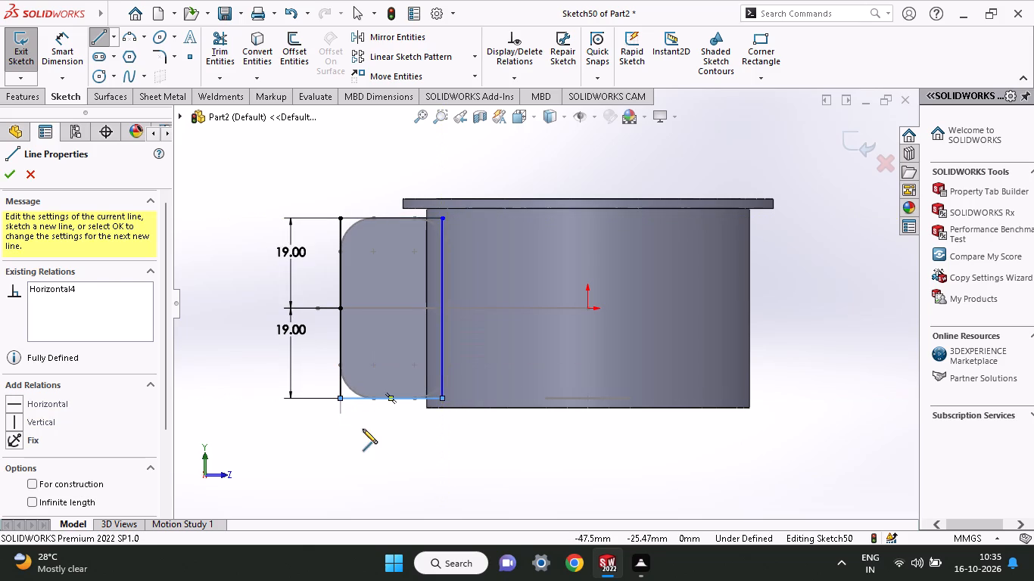
pyautogui.click(382, 430)
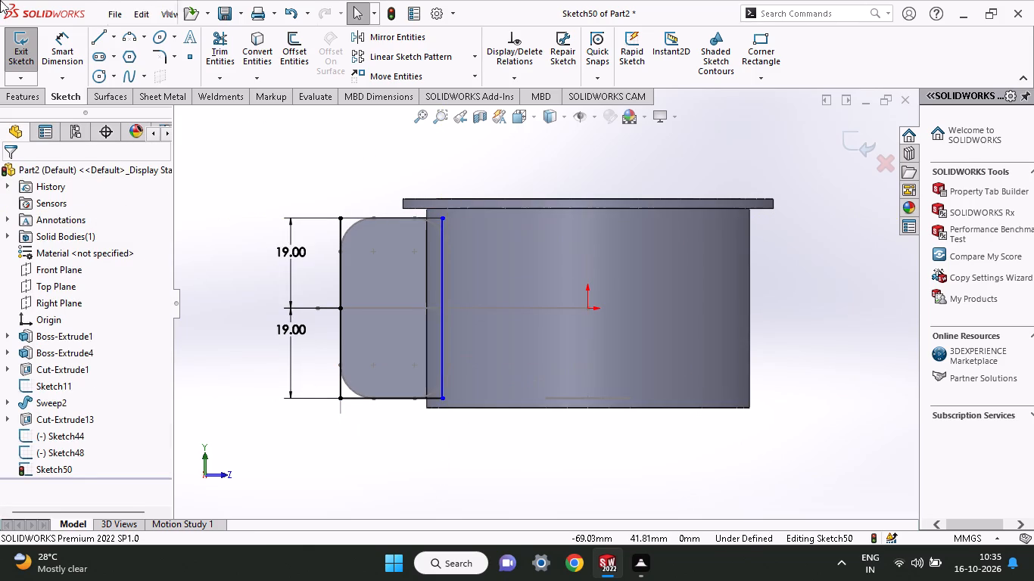
# Dimension the rectangle's top edge at 22.56 mm.
pyautogui.click(60, 46)
pyautogui.click(355, 219)
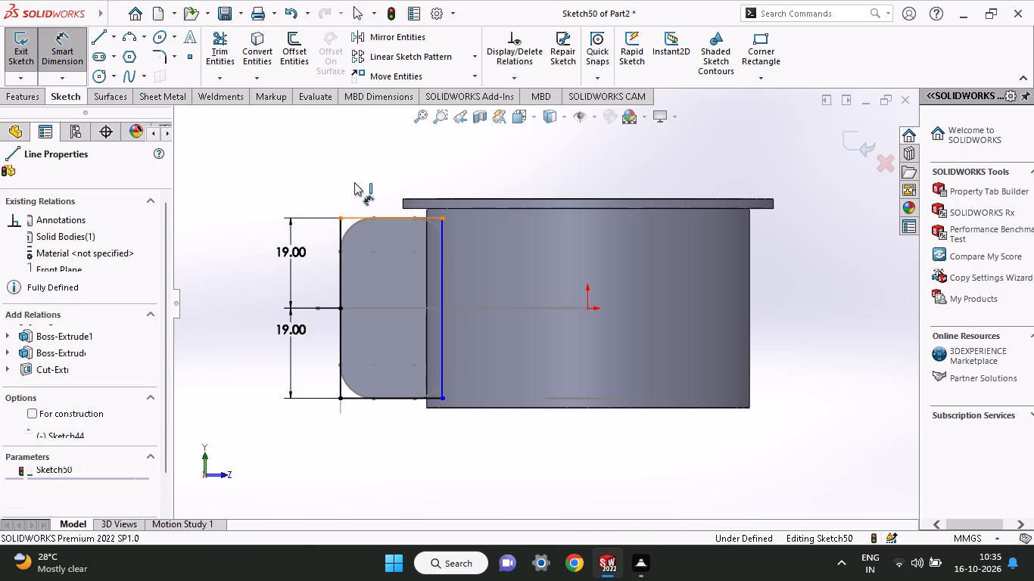
pyautogui.moveTo(354, 179); pyautogui.dragTo(355, 192)
pyautogui.write('22.56')
pyautogui.press('Return')
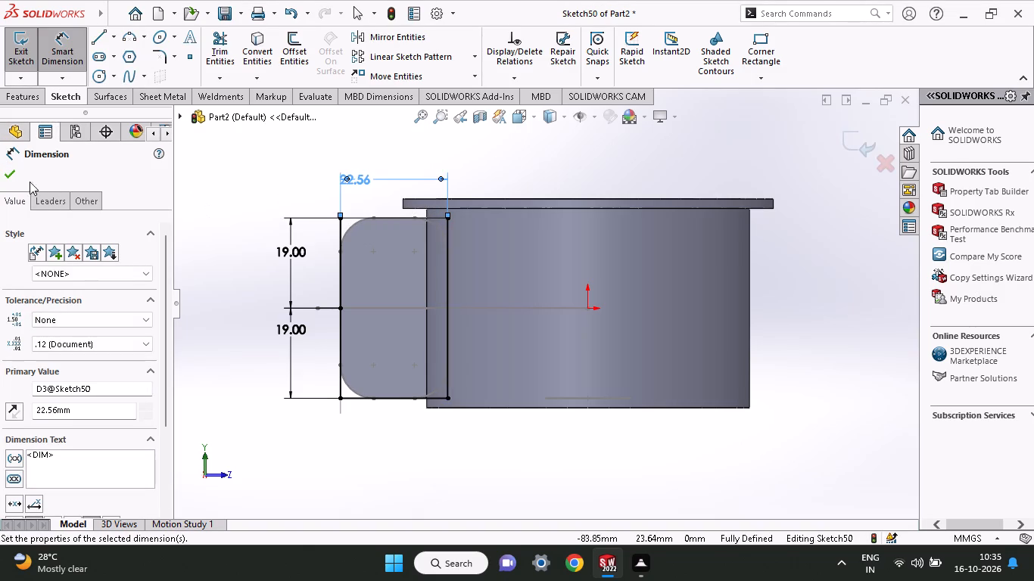
pyautogui.click(8, 172)
# Round all four corners of the rectangle with sketch fillets of 6.22 mm radius.
pyautogui.click(154, 62)
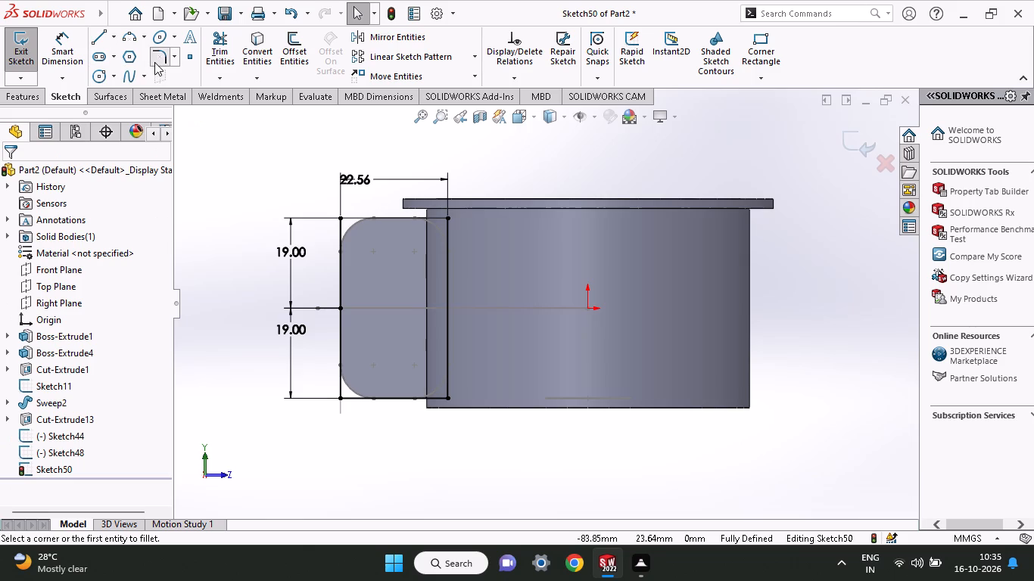
pyautogui.click(343, 219)
pyautogui.click(344, 236)
pyautogui.click(356, 216)
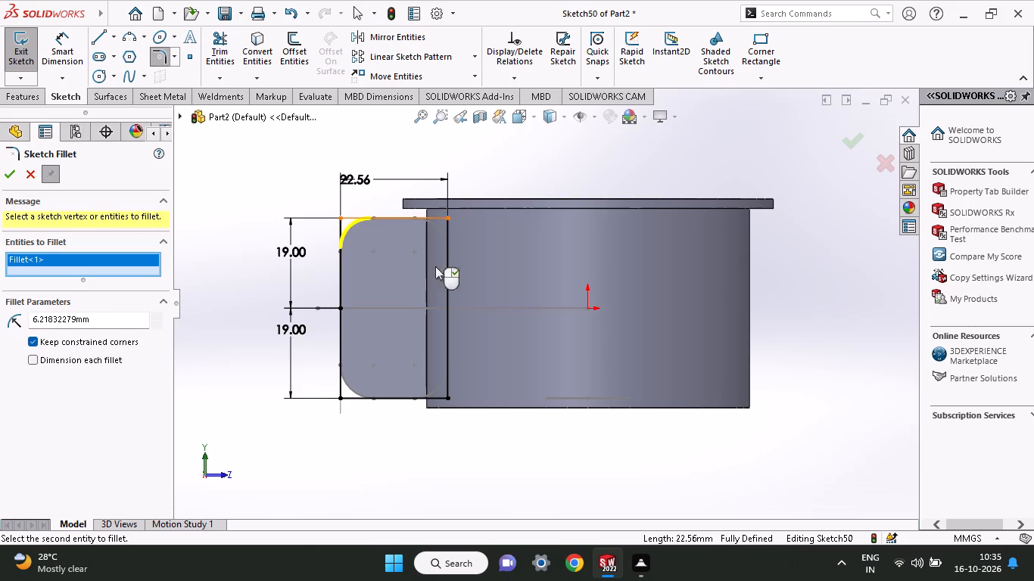
pyautogui.click(452, 249)
pyautogui.click(444, 221)
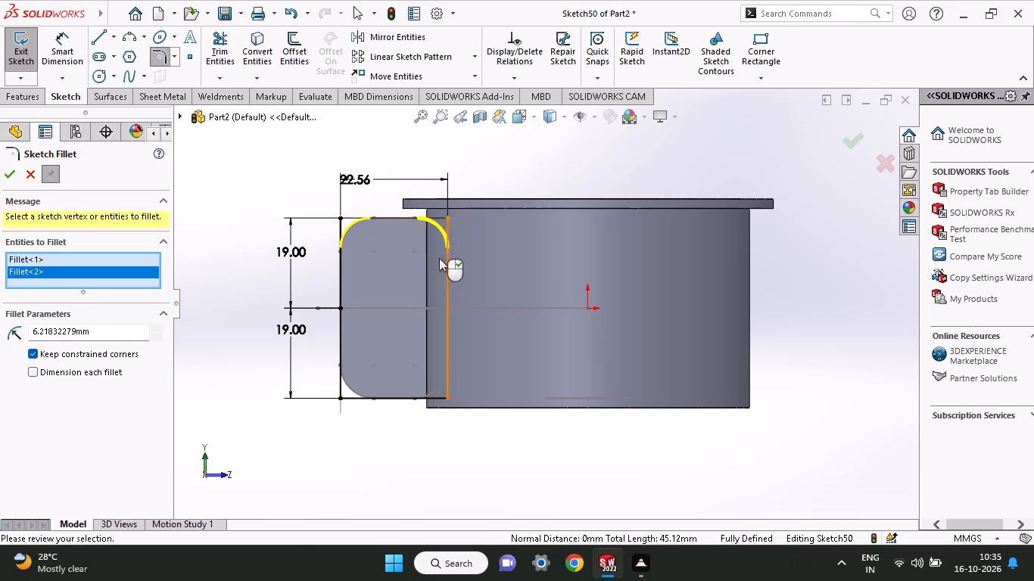
pyautogui.click(424, 397)
pyautogui.click(444, 377)
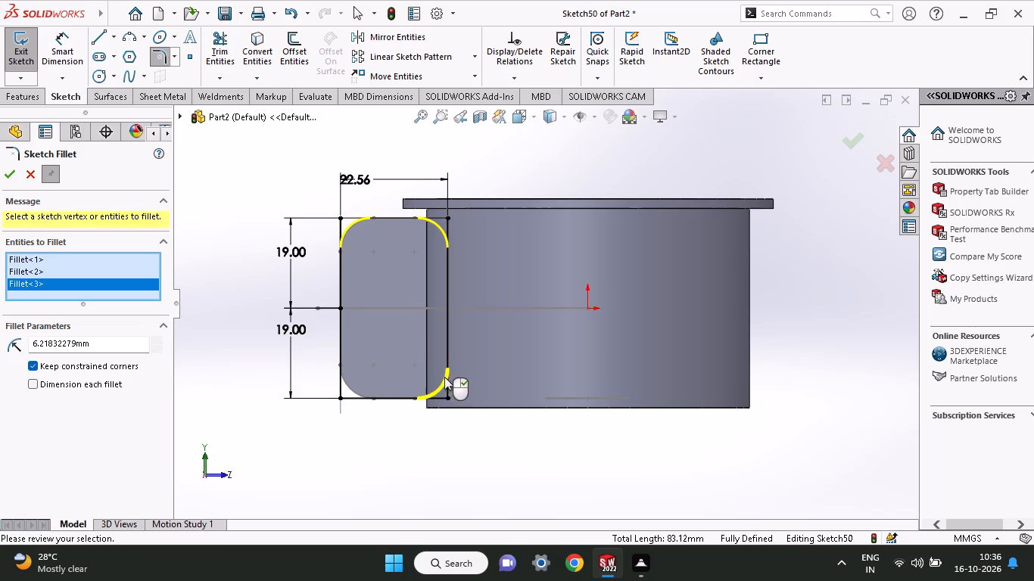
pyautogui.click(366, 395)
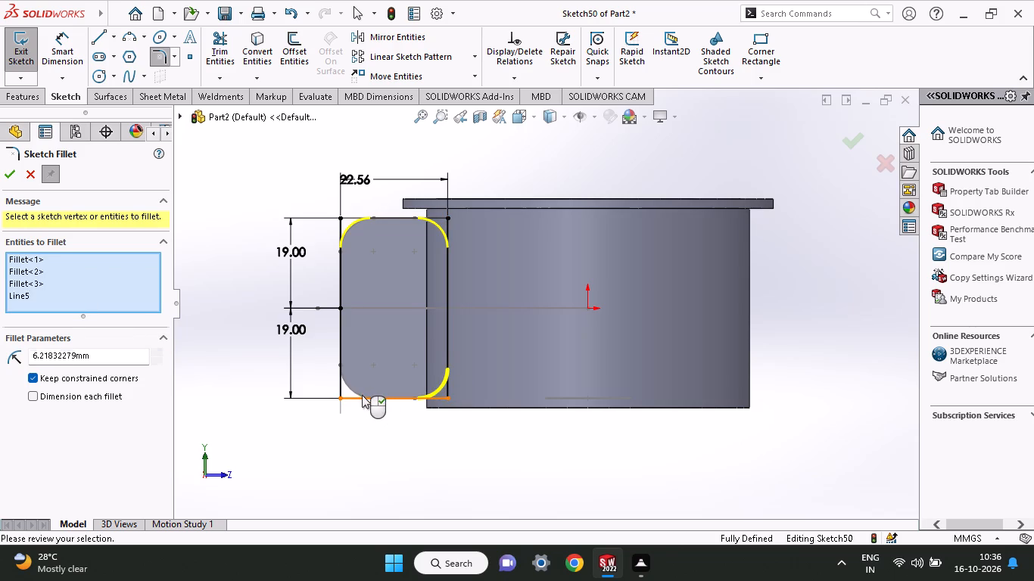
pyautogui.click(343, 381)
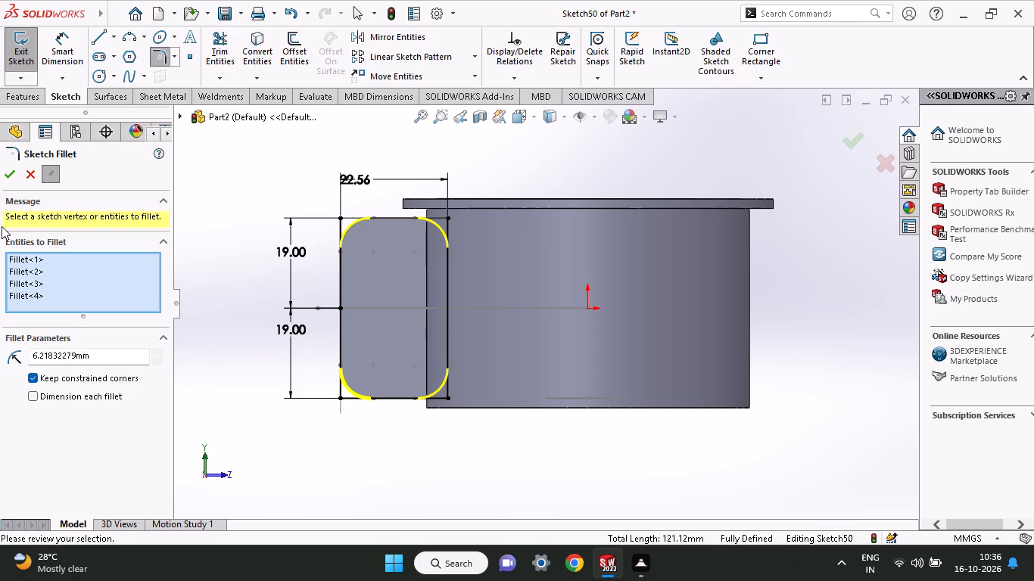
pyautogui.click(10, 182)
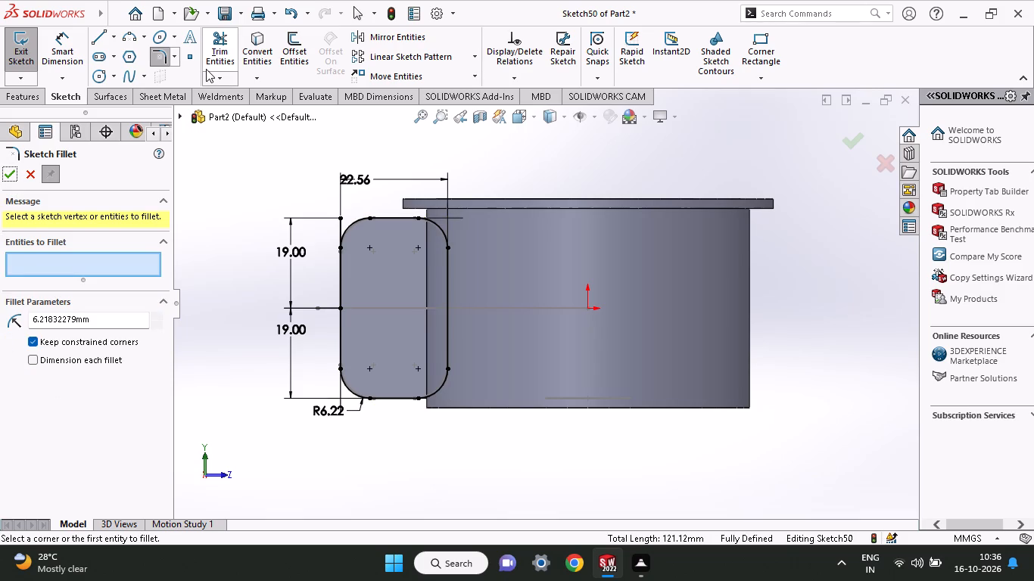
pyautogui.click(3, 177)
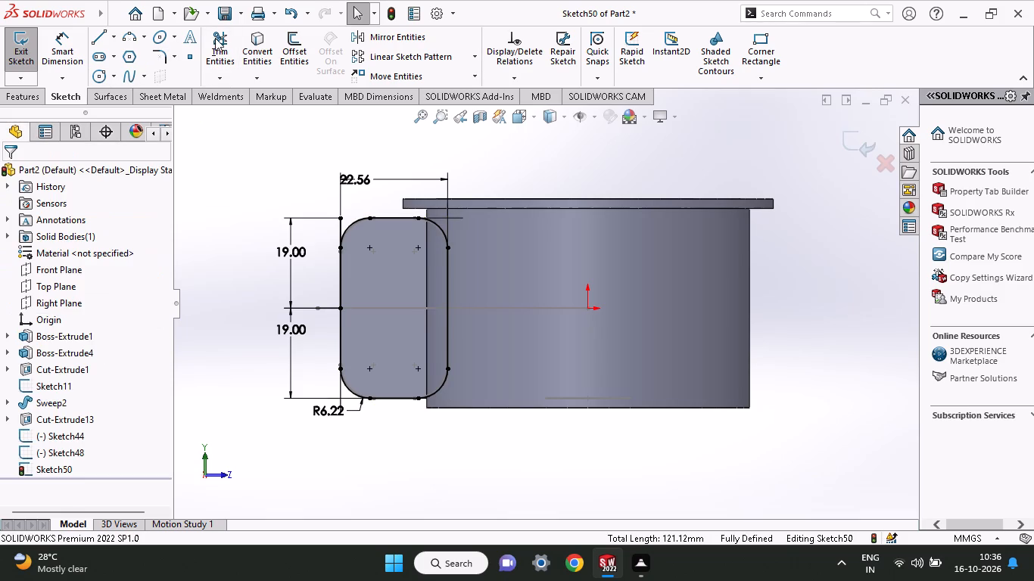
# Trim the leftover line stub beyond the fillet at the profile's upper outer corner.
pyautogui.click(215, 38)
pyautogui.moveTo(329, 225); pyautogui.dragTo(344, 216)
pyautogui.click(4, 166)
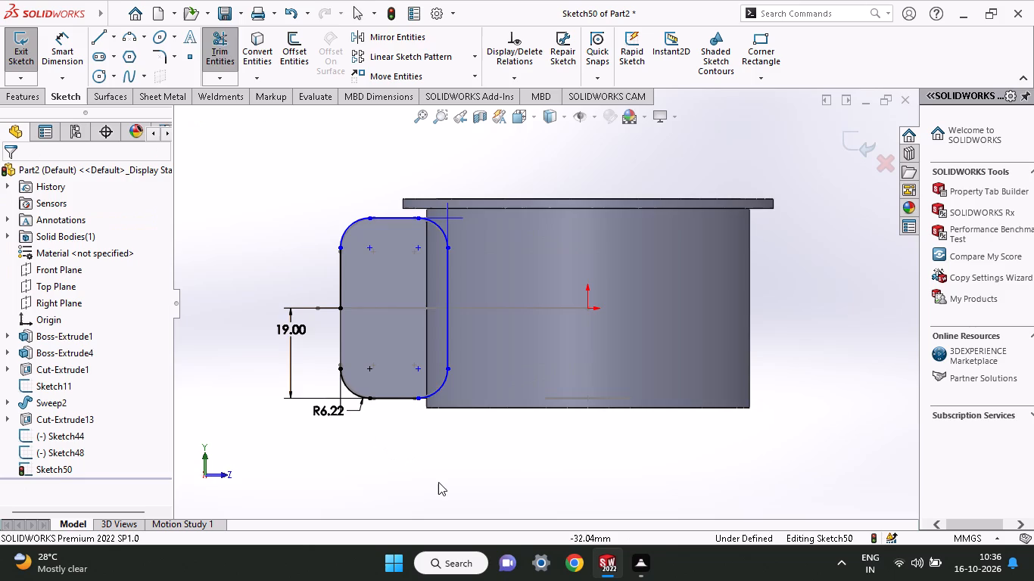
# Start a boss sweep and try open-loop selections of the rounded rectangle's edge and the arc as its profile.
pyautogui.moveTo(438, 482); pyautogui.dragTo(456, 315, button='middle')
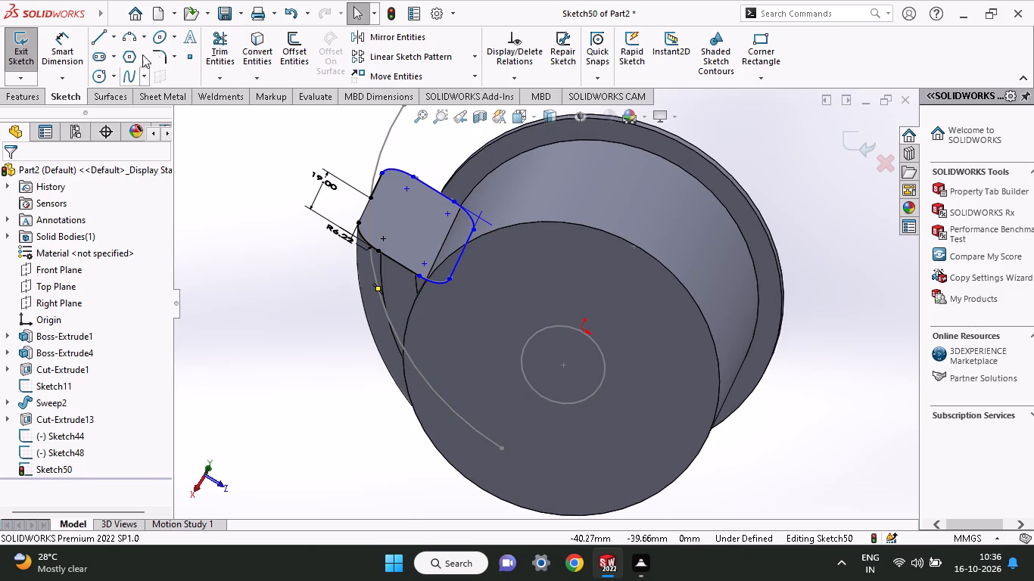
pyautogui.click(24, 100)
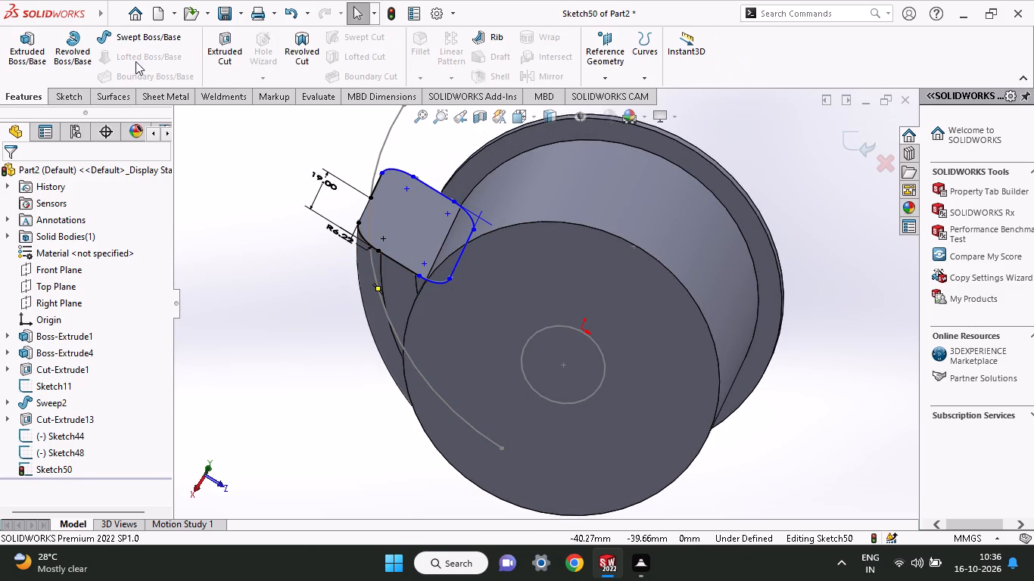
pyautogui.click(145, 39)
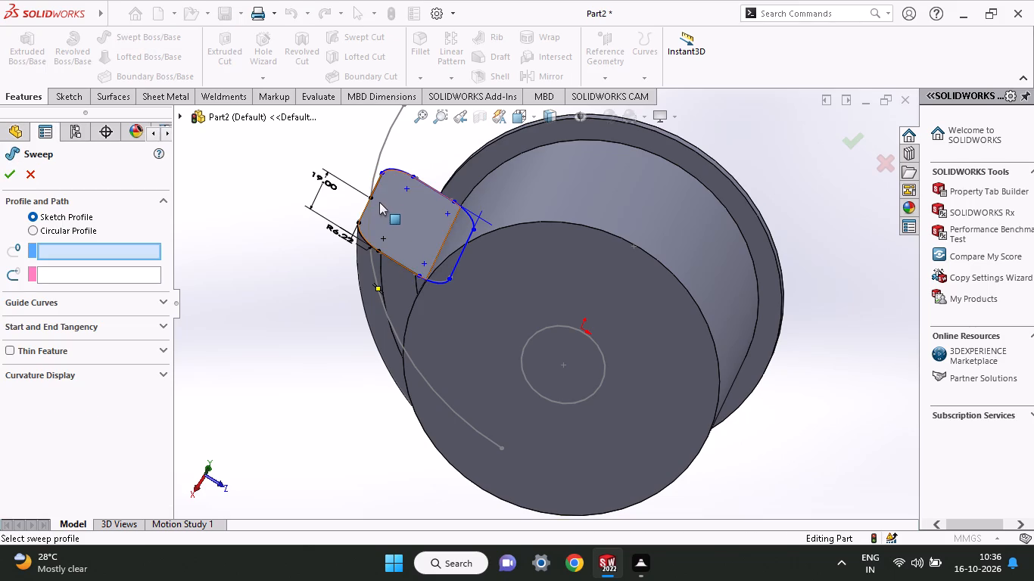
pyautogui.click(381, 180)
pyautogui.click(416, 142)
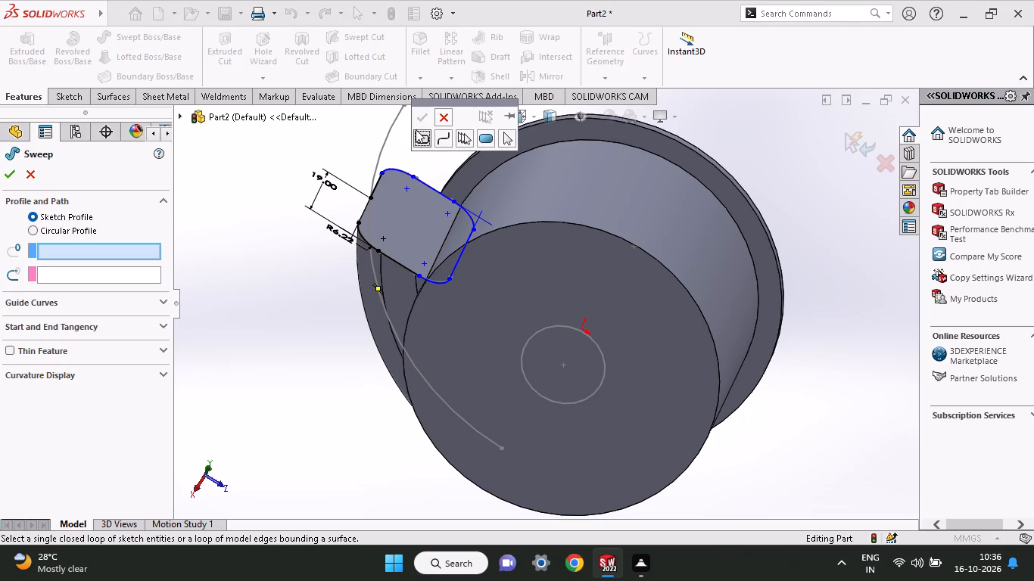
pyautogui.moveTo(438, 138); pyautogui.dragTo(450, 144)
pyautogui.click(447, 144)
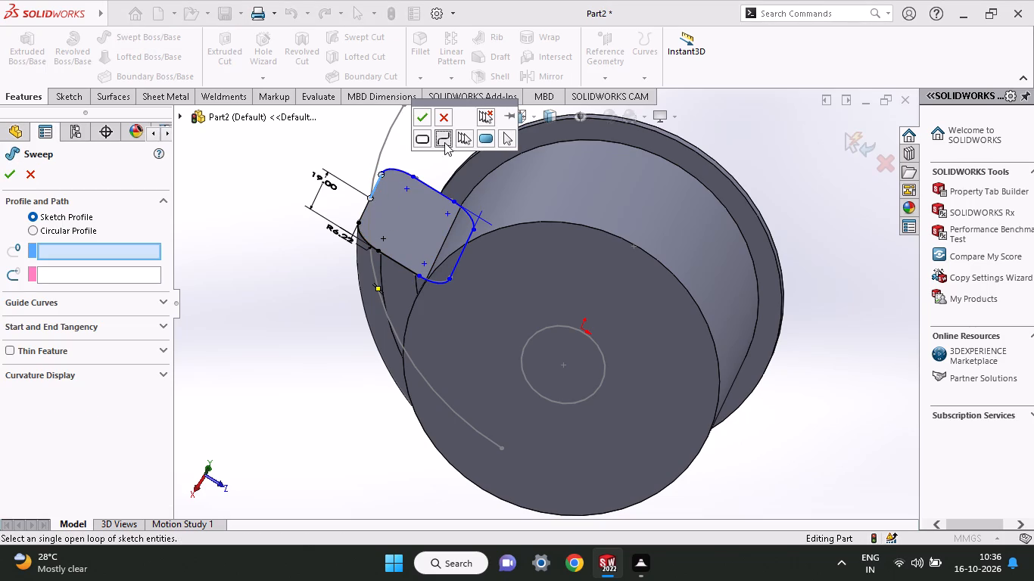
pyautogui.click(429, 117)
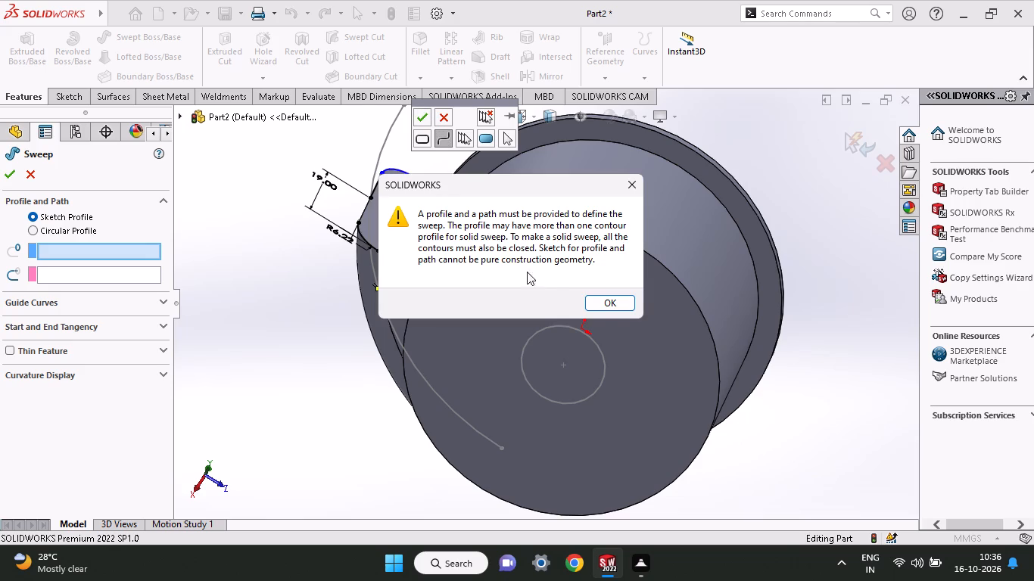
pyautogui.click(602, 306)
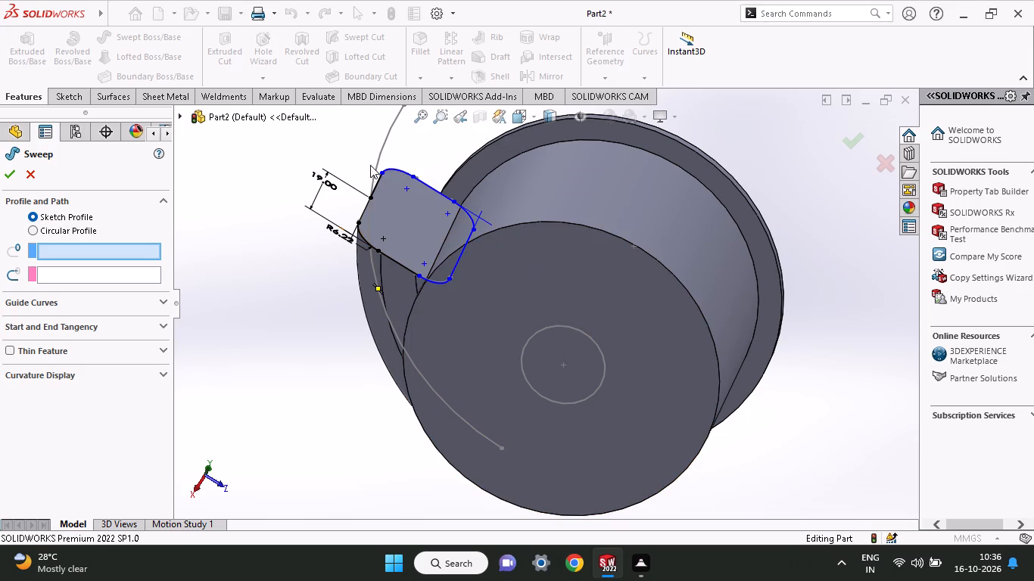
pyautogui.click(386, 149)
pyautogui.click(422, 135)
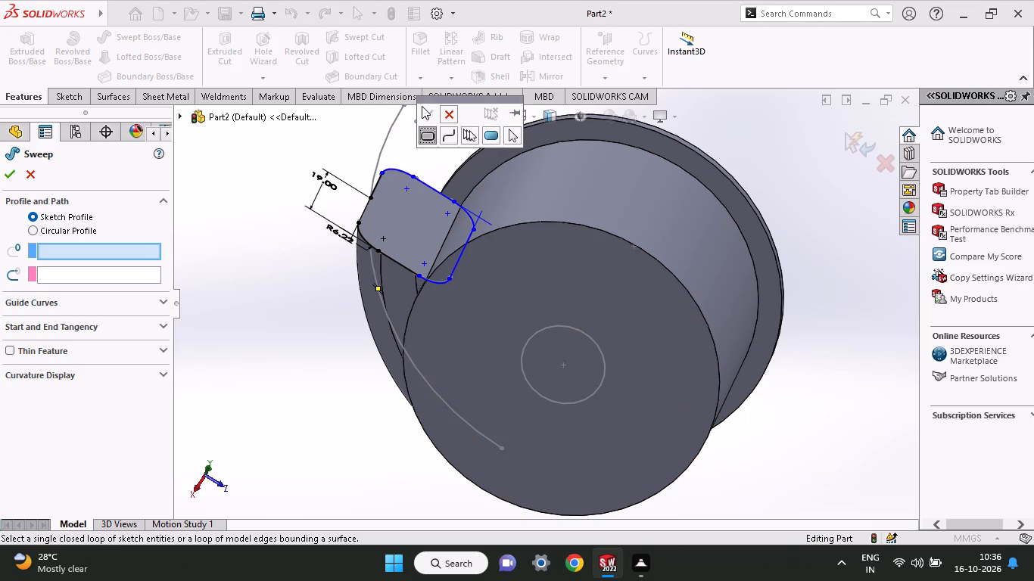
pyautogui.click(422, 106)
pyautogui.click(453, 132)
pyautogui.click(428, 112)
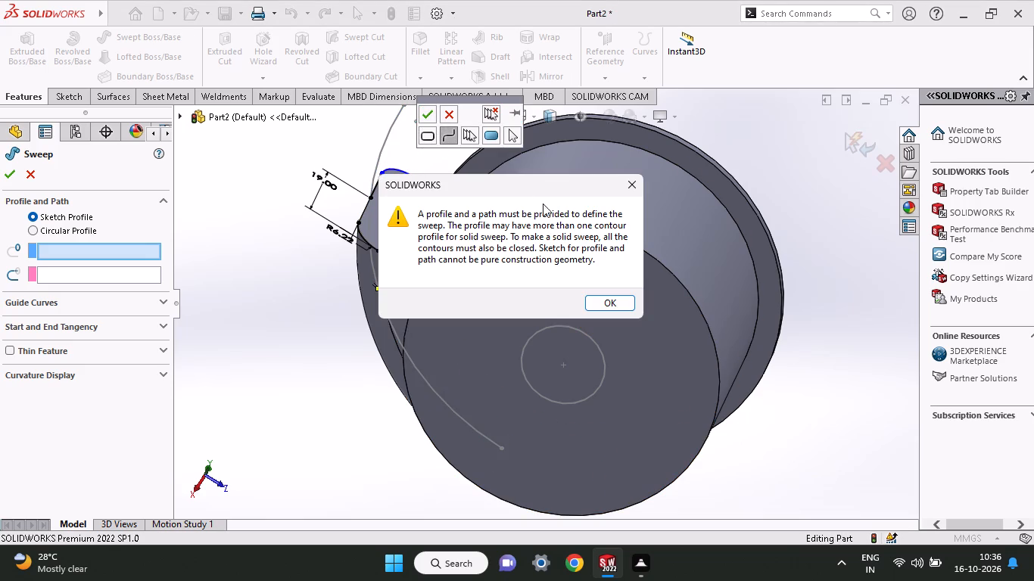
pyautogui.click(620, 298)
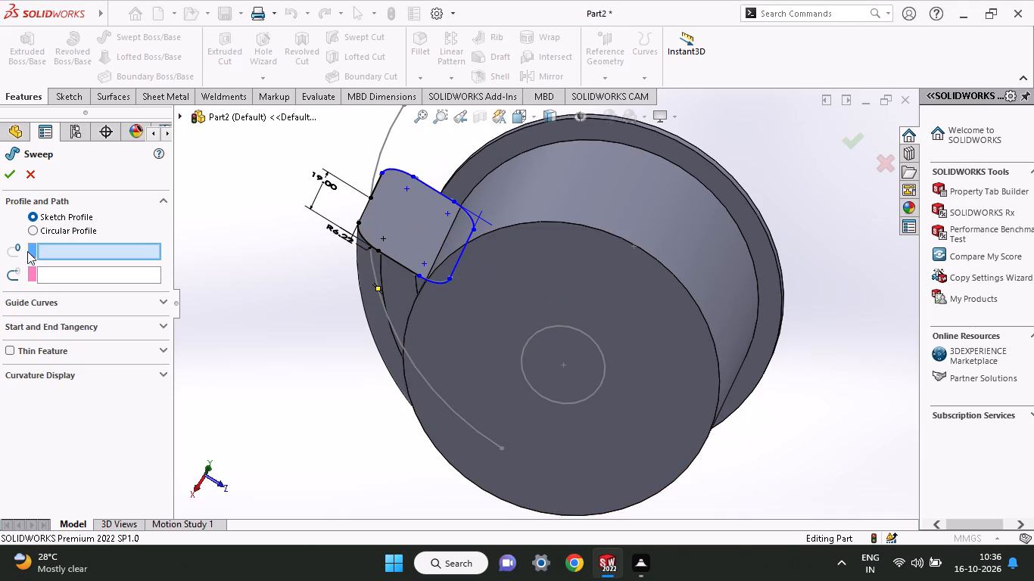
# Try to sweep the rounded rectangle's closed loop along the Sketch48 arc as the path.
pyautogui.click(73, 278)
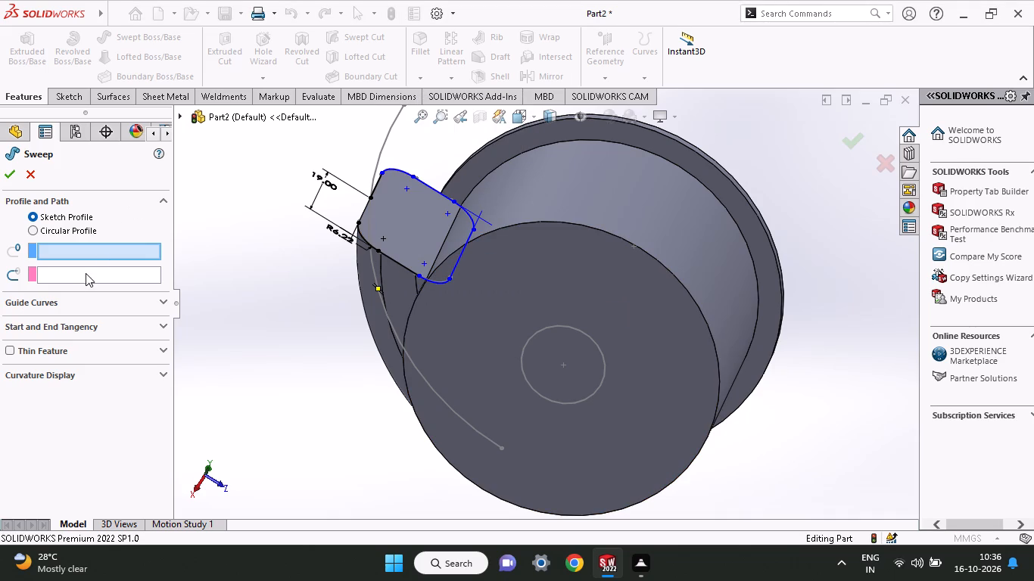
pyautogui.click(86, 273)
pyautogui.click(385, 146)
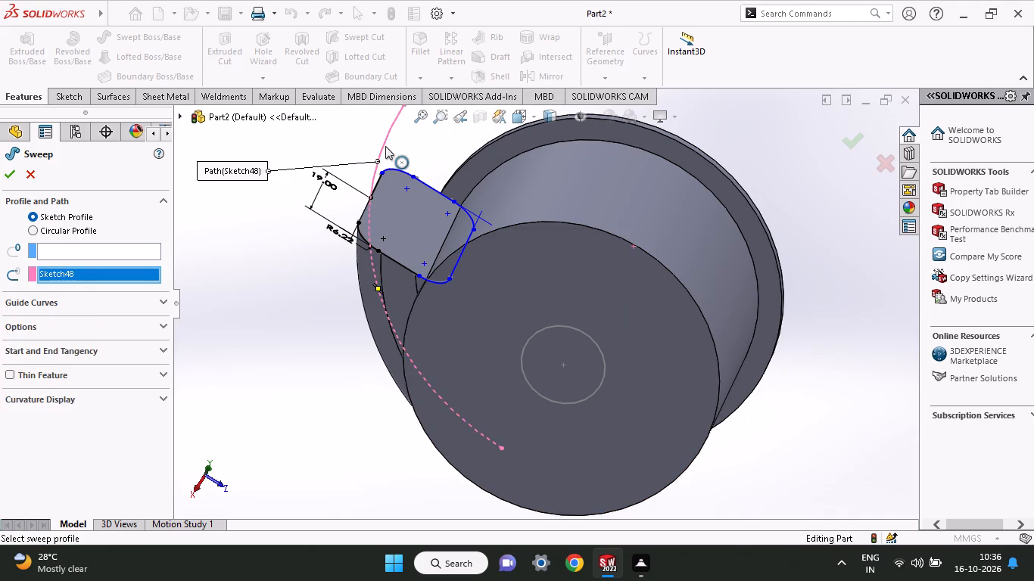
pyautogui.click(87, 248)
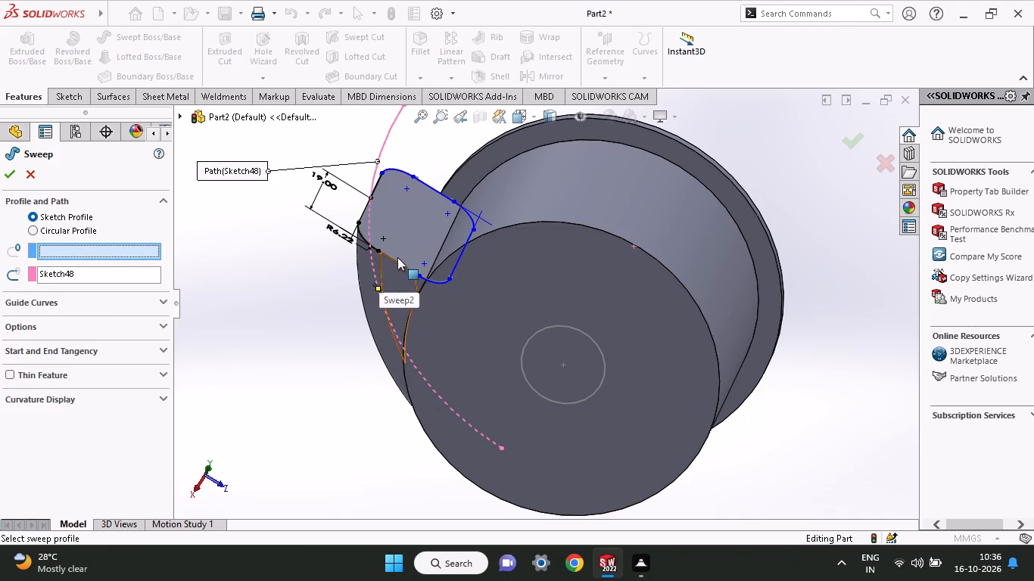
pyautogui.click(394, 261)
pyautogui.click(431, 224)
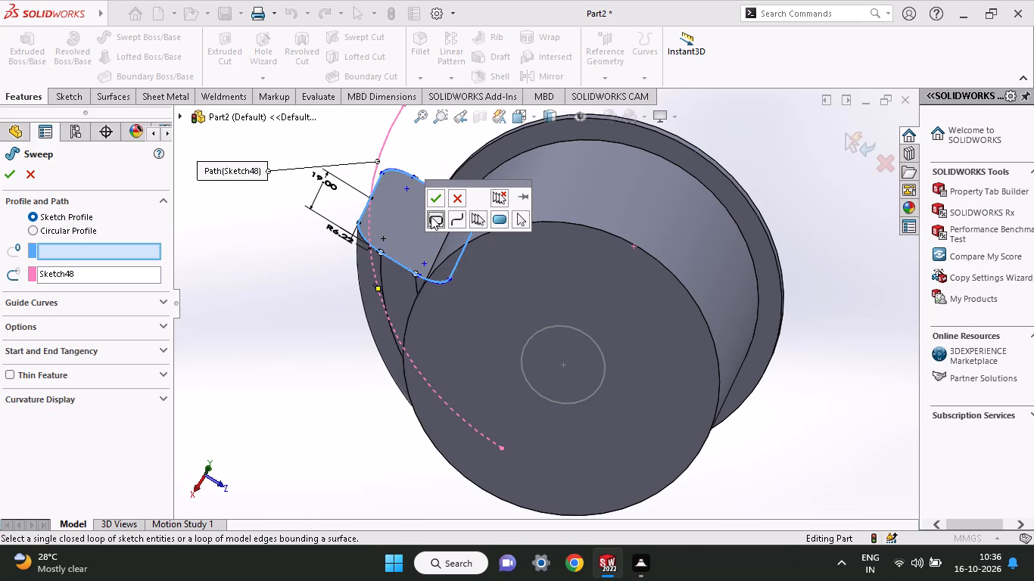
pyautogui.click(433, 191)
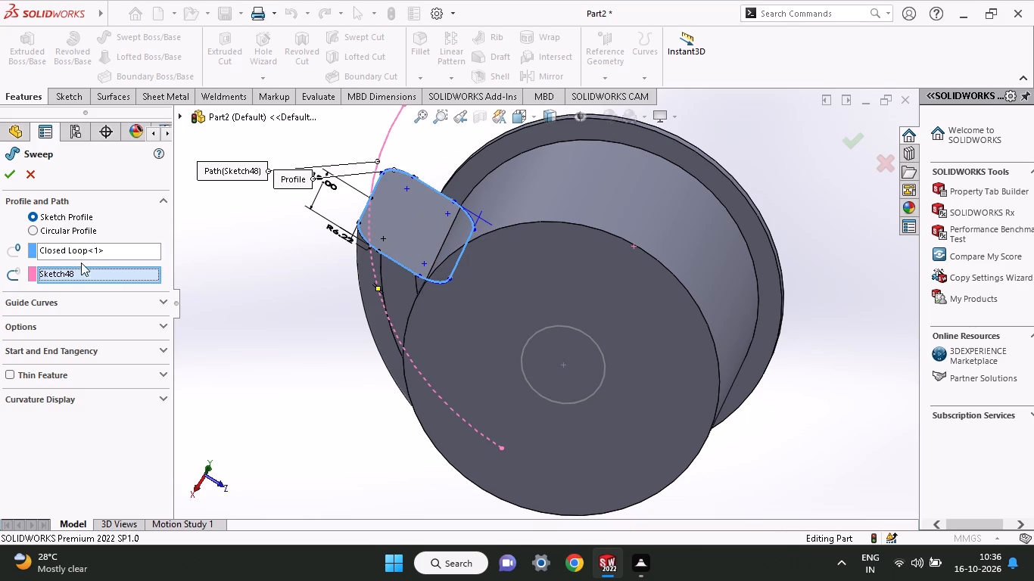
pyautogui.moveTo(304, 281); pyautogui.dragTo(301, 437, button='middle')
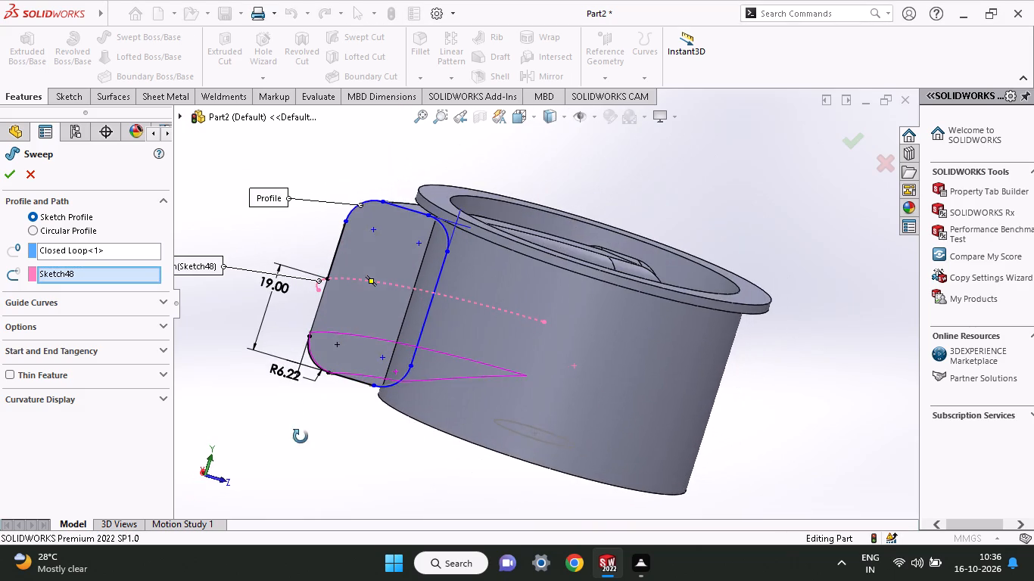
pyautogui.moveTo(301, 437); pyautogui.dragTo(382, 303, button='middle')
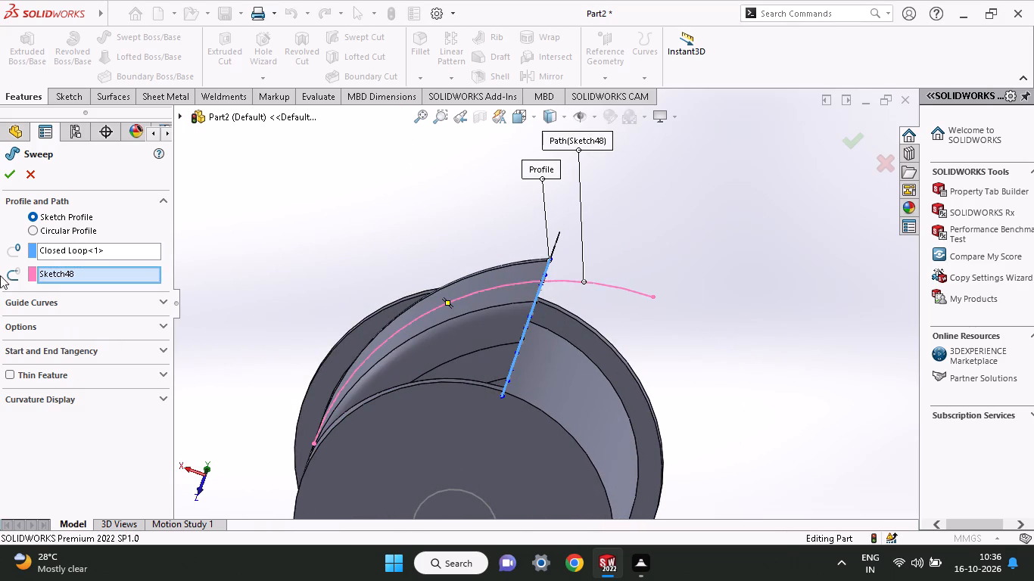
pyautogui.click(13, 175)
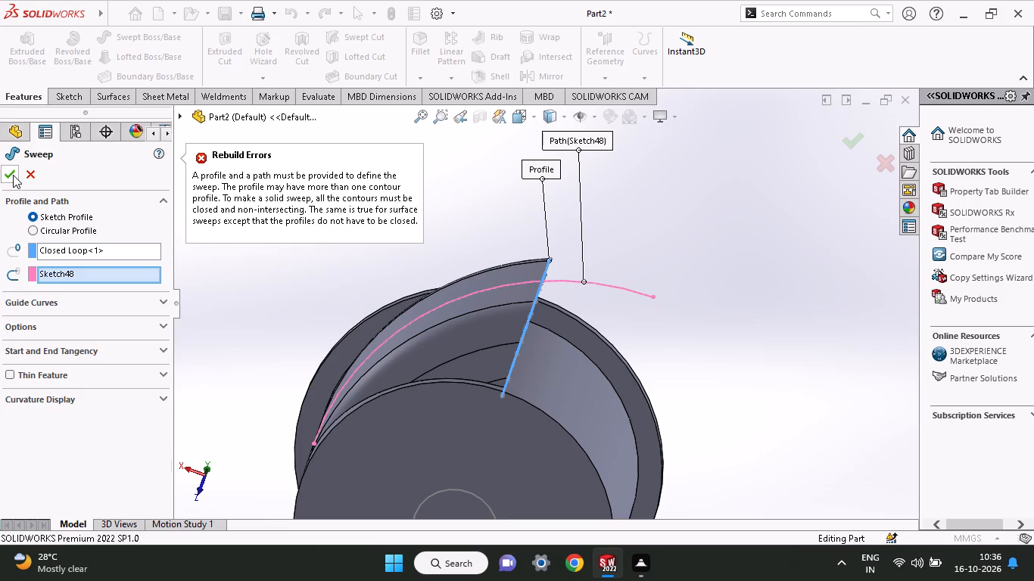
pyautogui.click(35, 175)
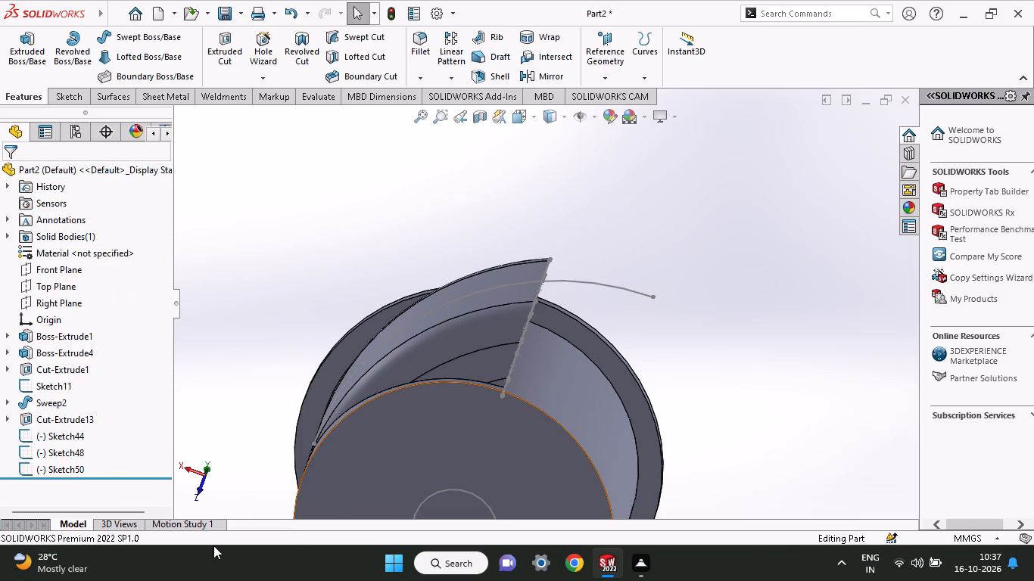
# Open the arc path sketch, Sketch48, for editing.
pyautogui.click(61, 449)
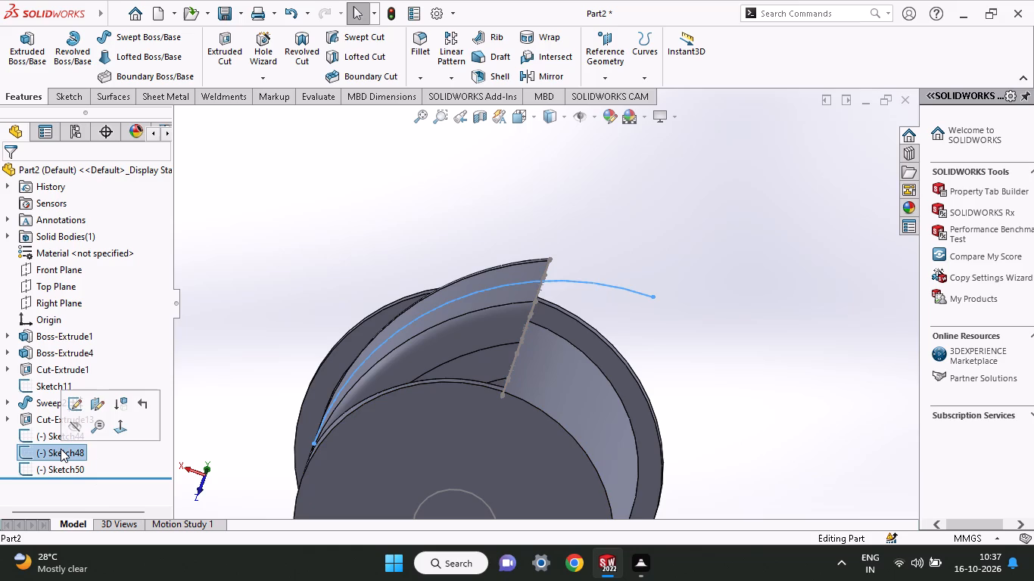
pyautogui.click(67, 452)
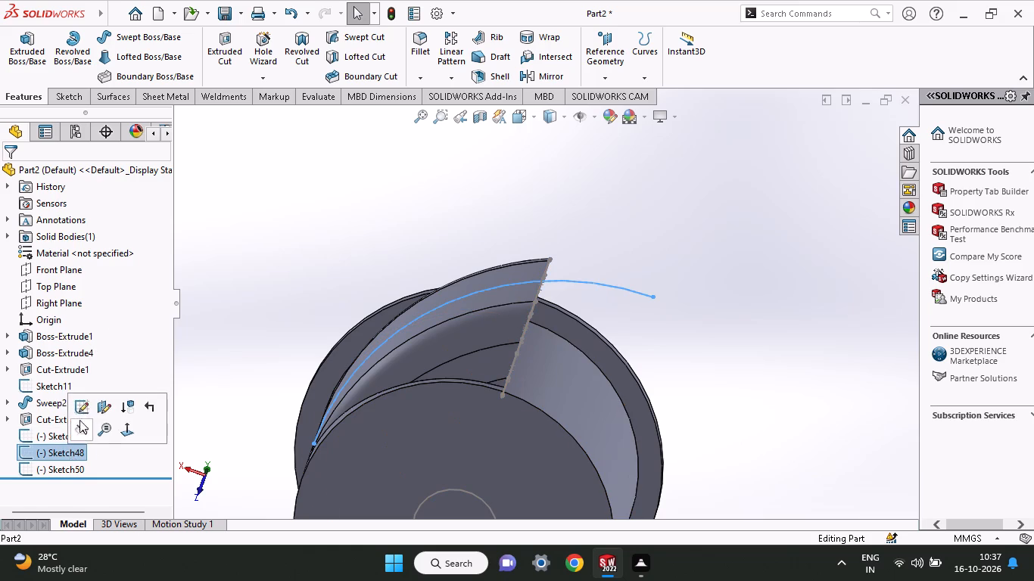
pyautogui.click(81, 403)
pyautogui.click(101, 458)
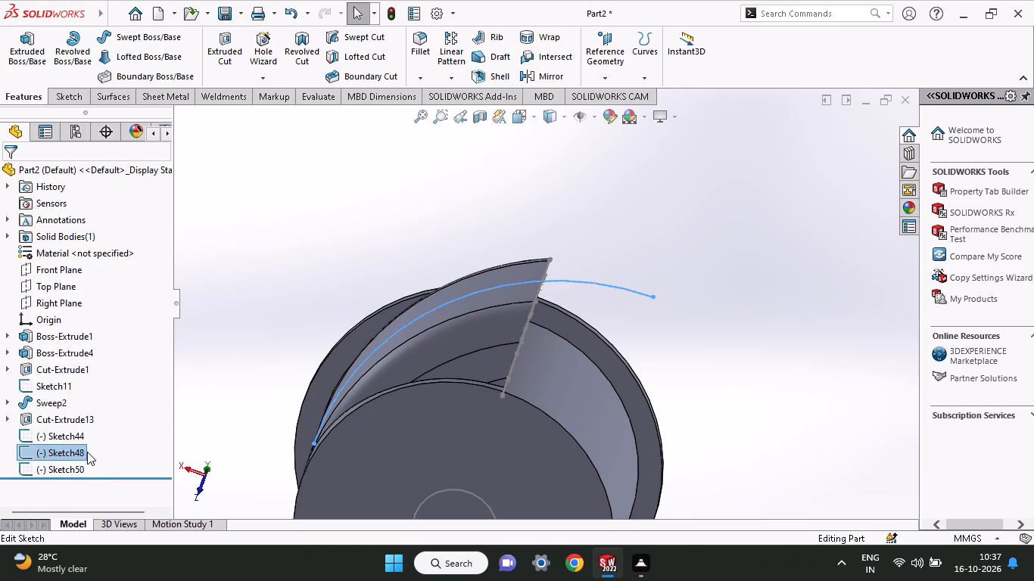
pyautogui.click(78, 452)
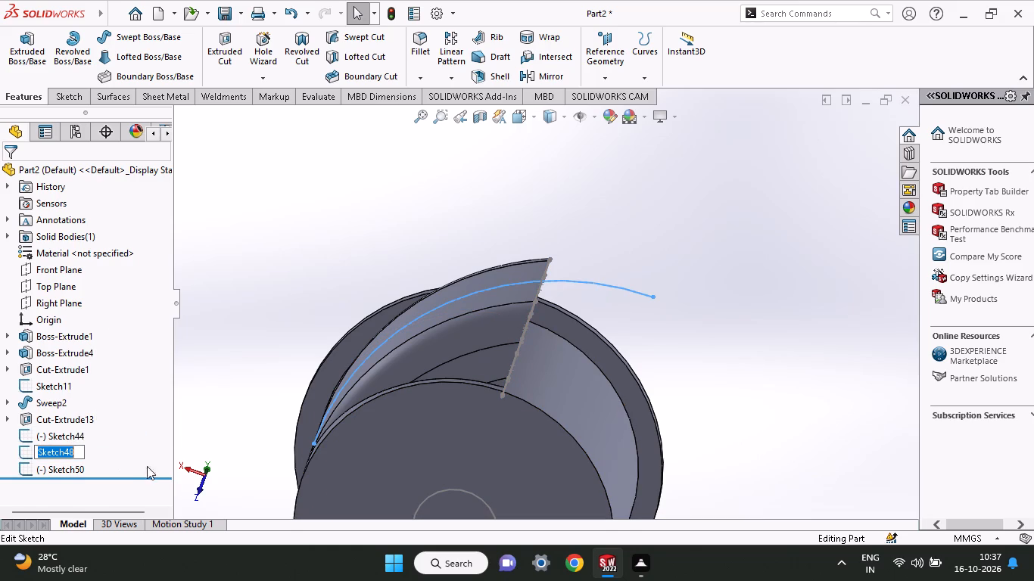
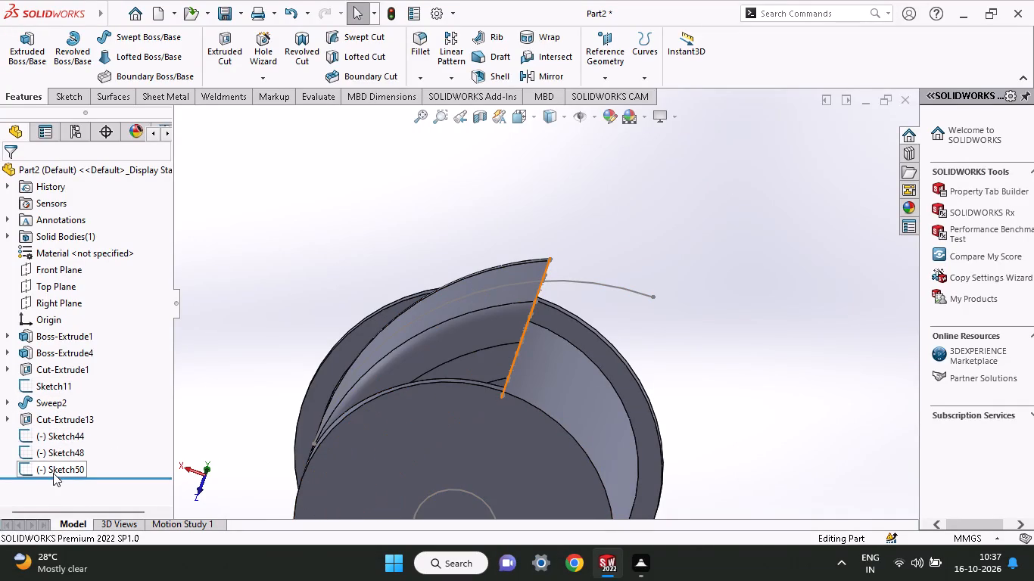
# Edit Sketch48 and draw a straight line along the profile's plane, from near the ring's inner edge outward past the arc.
pyautogui.click(61, 448)
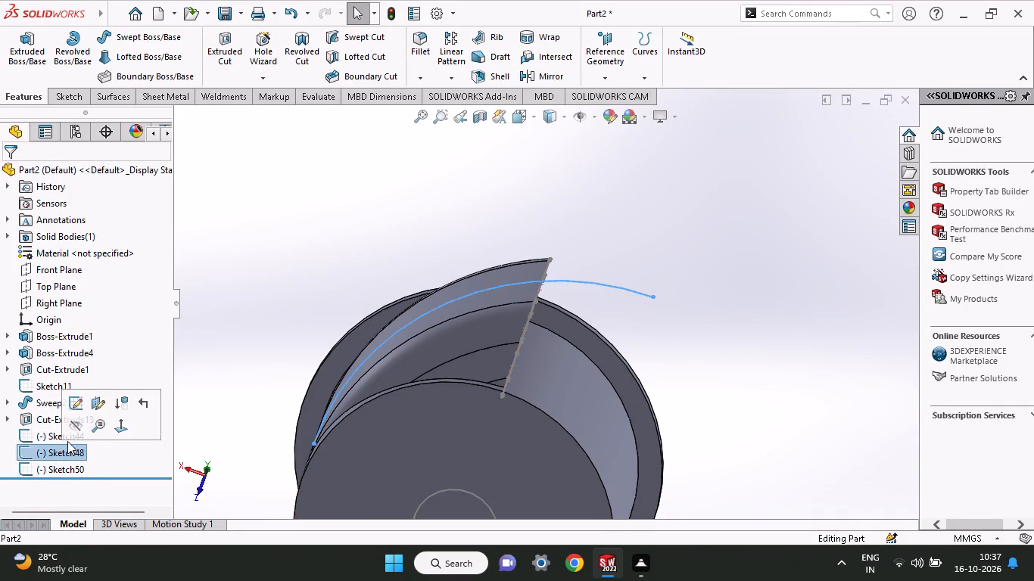
pyautogui.click(76, 409)
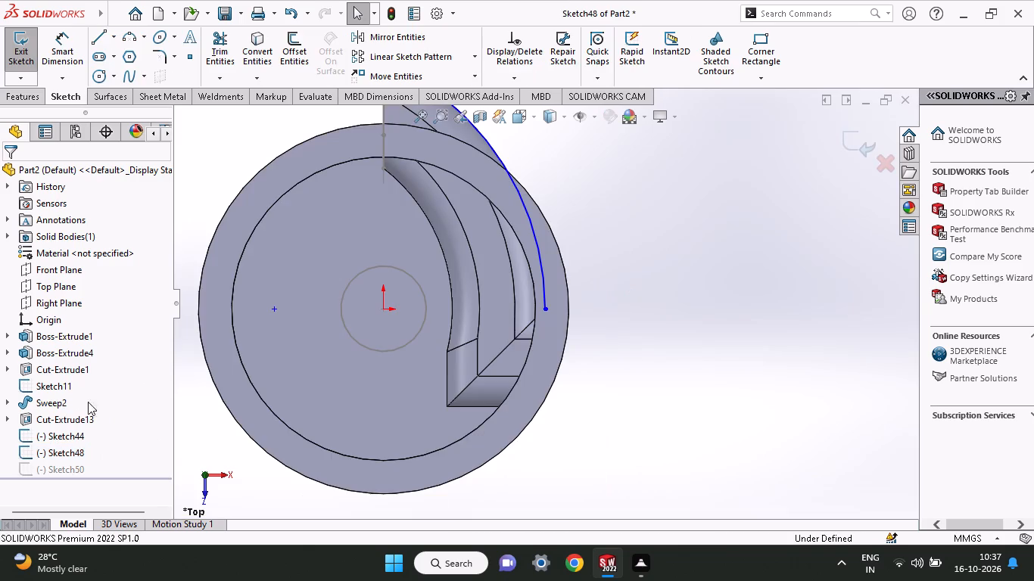
pyautogui.moveTo(540, 234); pyautogui.dragTo(521, 305, button='middle')
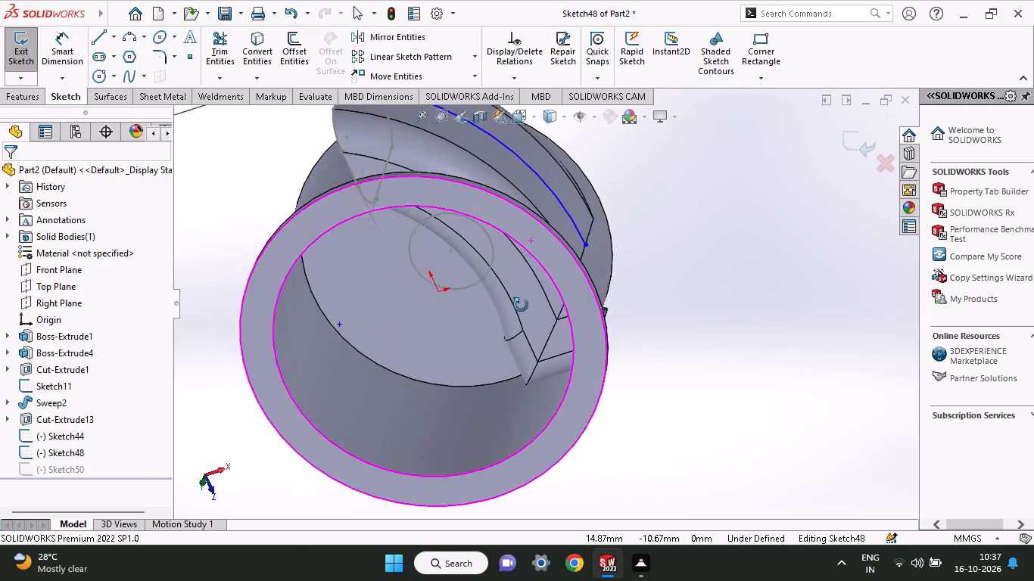
pyautogui.moveTo(521, 305); pyautogui.dragTo(525, 241, button='middle')
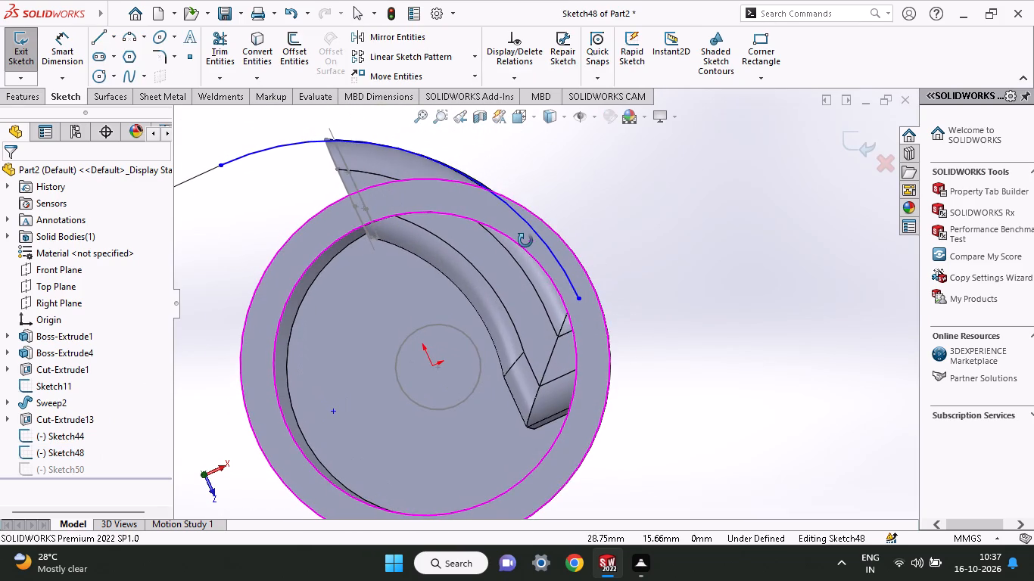
pyautogui.moveTo(525, 241); pyautogui.dragTo(527, 247, button='middle')
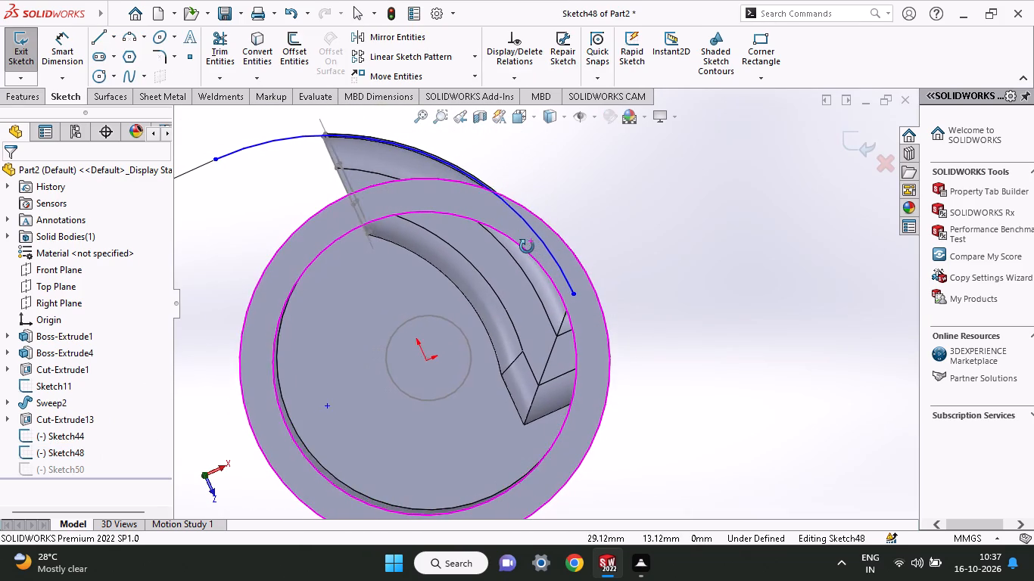
pyautogui.moveTo(527, 247); pyautogui.dragTo(532, 243, button='middle')
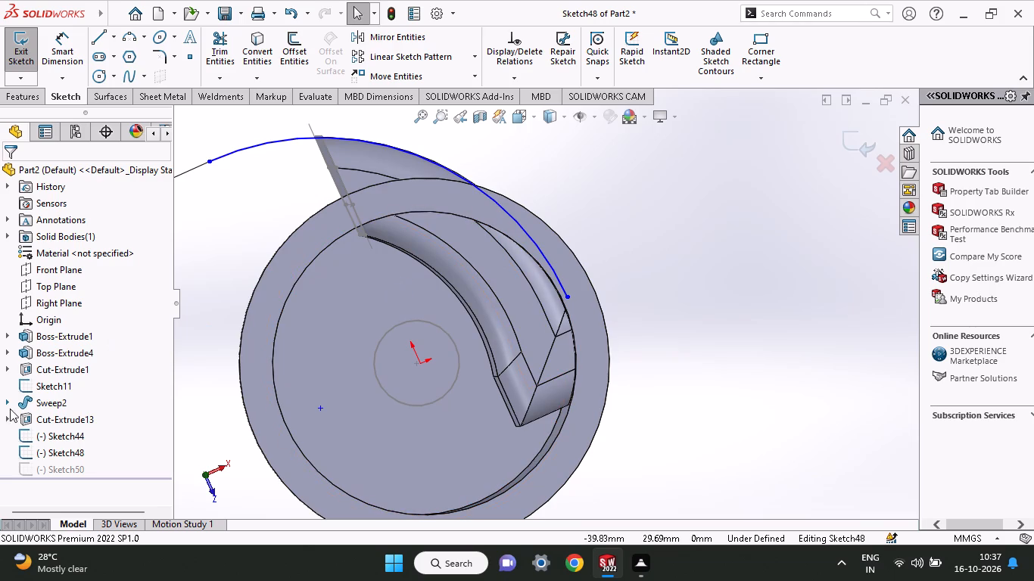
pyautogui.click(103, 39)
pyautogui.click(362, 224)
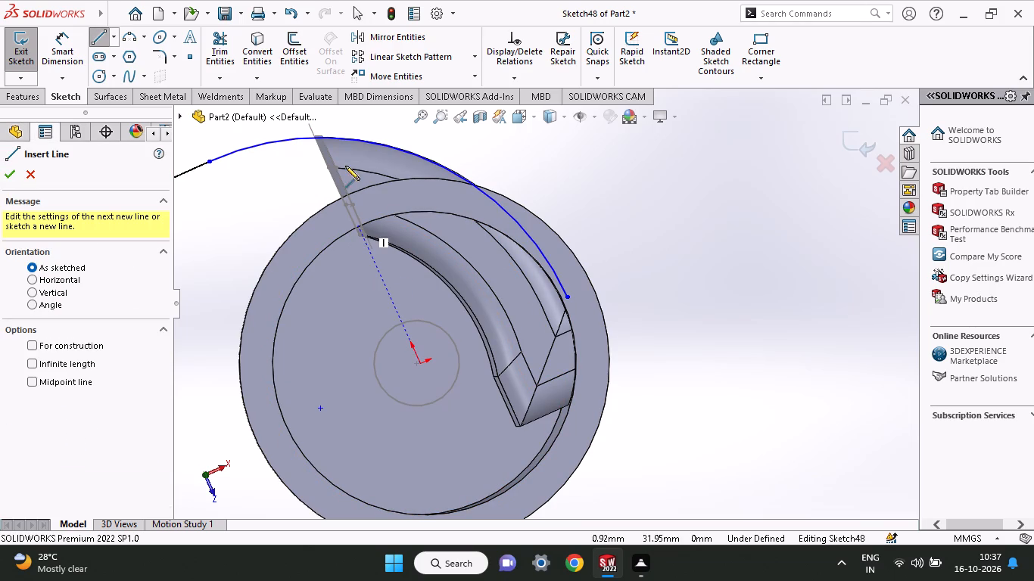
pyautogui.click(306, 110)
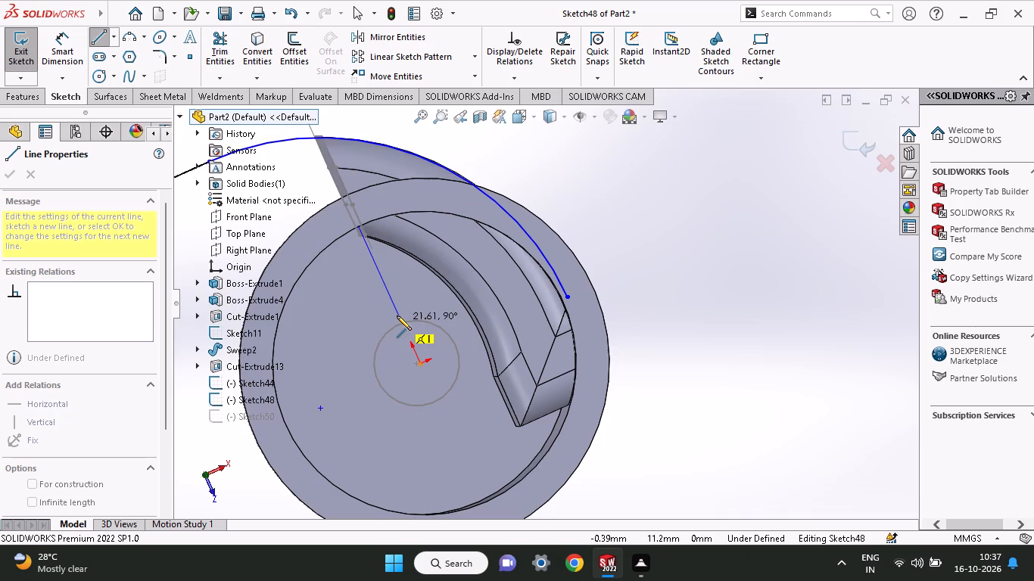
pyautogui.keyDown('ctrl'); pyautogui.scroll(2, 397, 315); pyautogui.keyUp('ctrl')
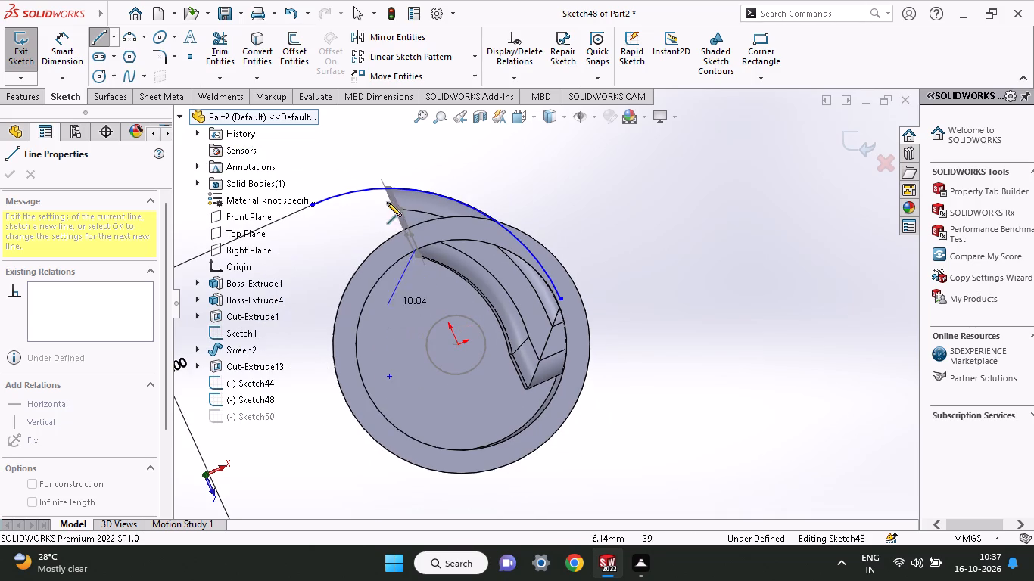
pyautogui.click(376, 157)
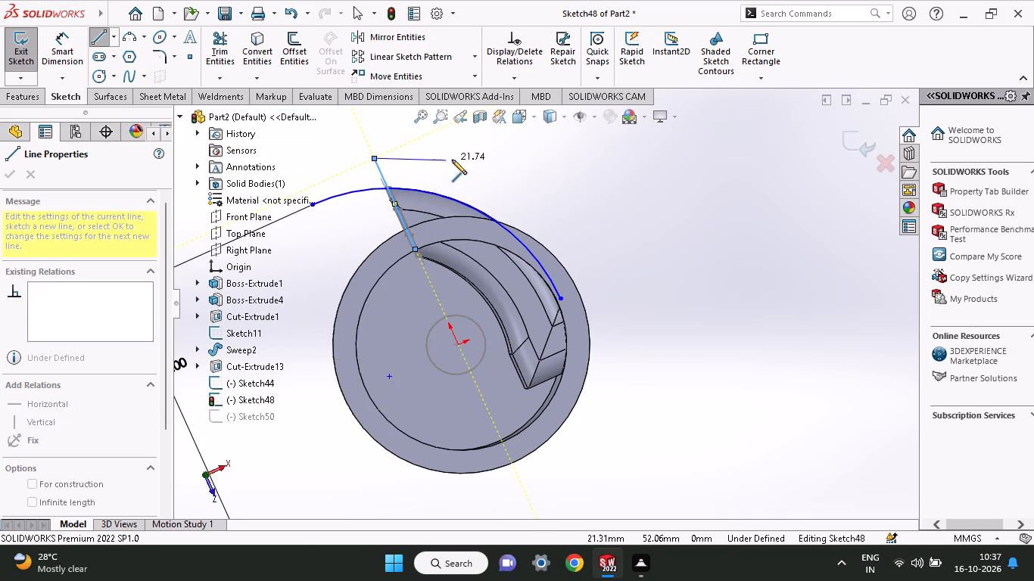
pyautogui.rightClick(452, 160)
pyautogui.click(468, 168)
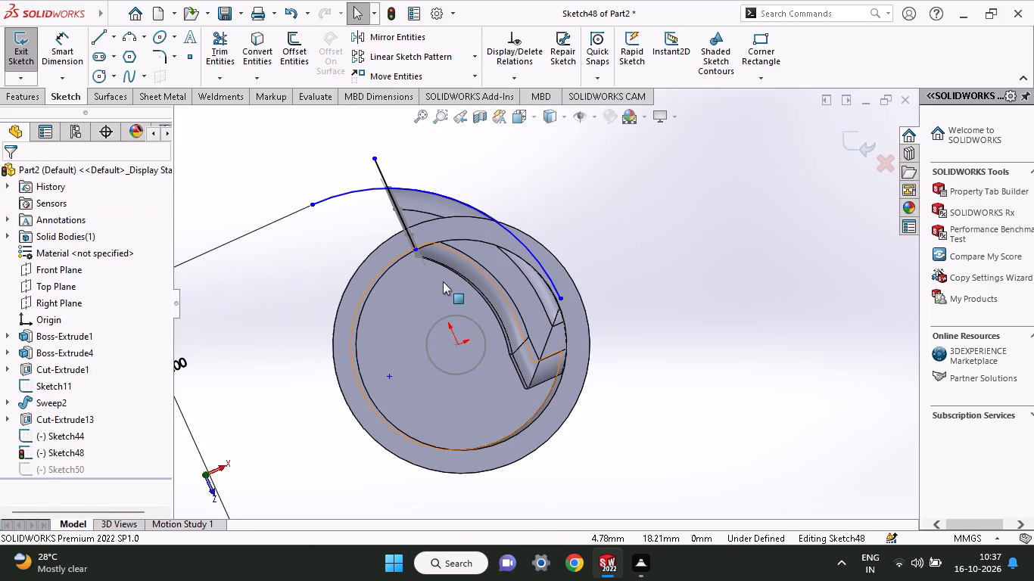
# Trim the arc portion that runs along the existing Sweep2 and the line's stub beyond the arc.
pyautogui.middleClick(431, 252)
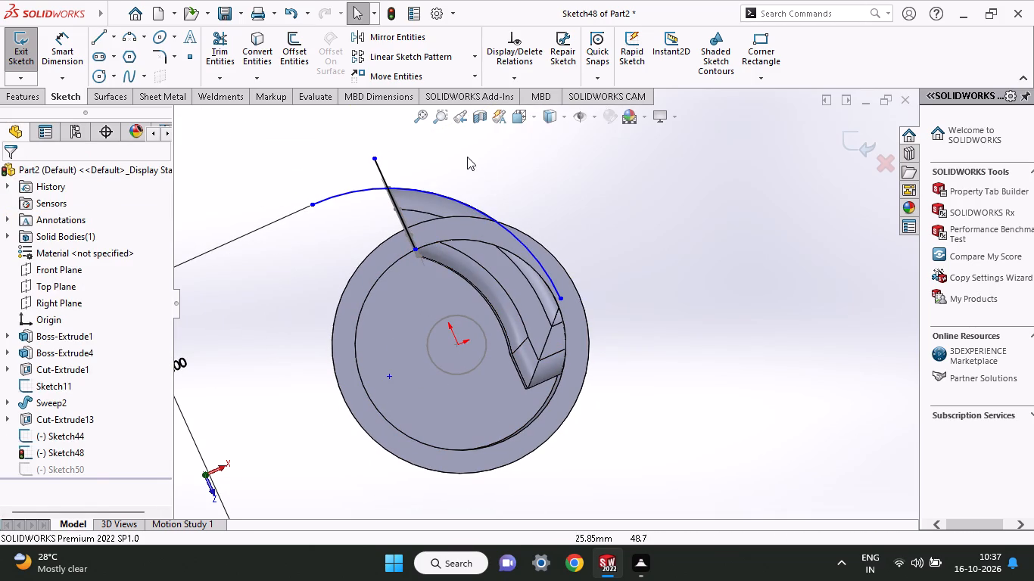
pyautogui.click(232, 48)
pyautogui.moveTo(472, 177); pyautogui.dragTo(475, 244)
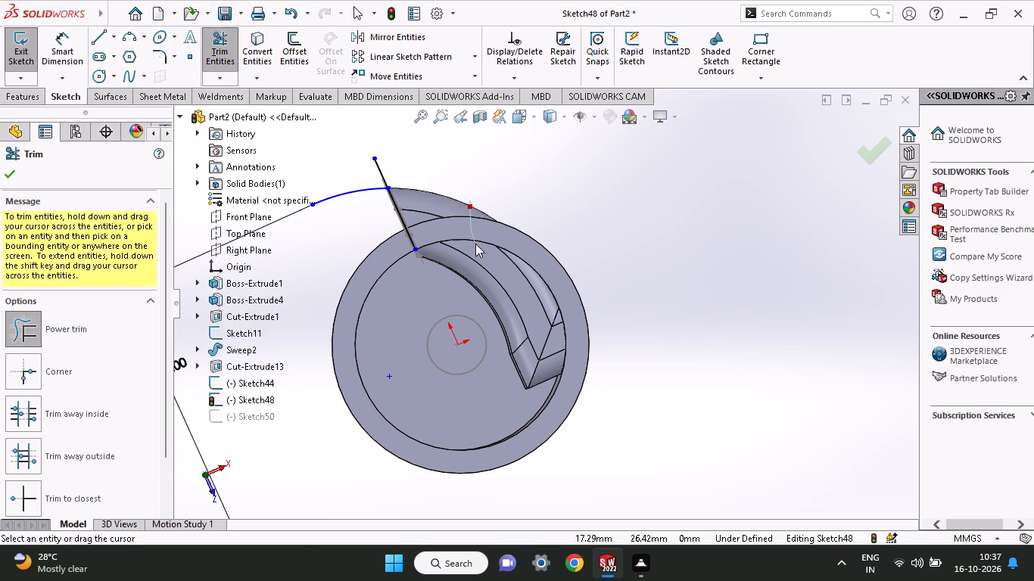
pyautogui.moveTo(475, 244); pyautogui.dragTo(478, 247)
pyautogui.moveTo(423, 157); pyautogui.dragTo(365, 173)
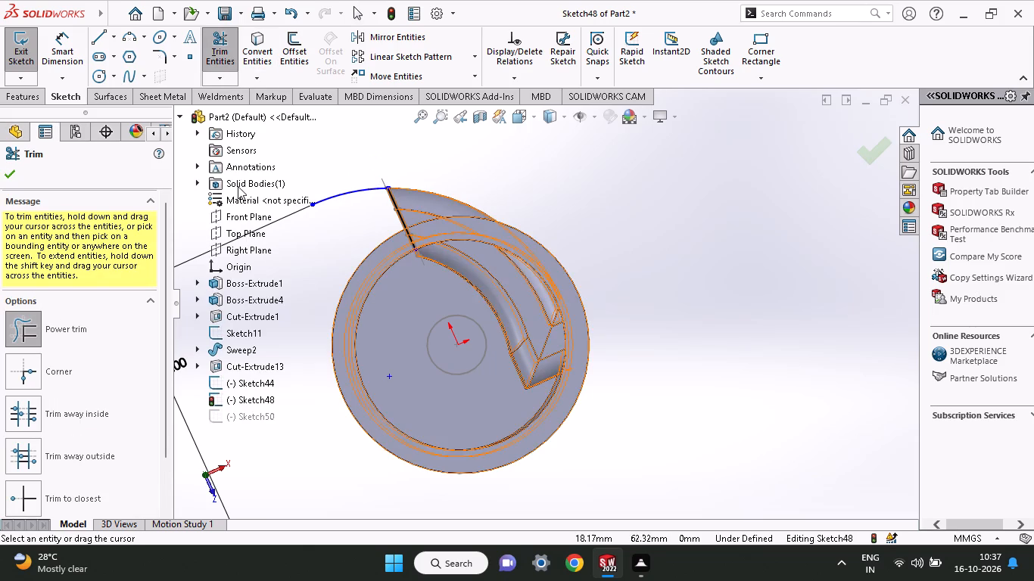
pyautogui.click(1, 175)
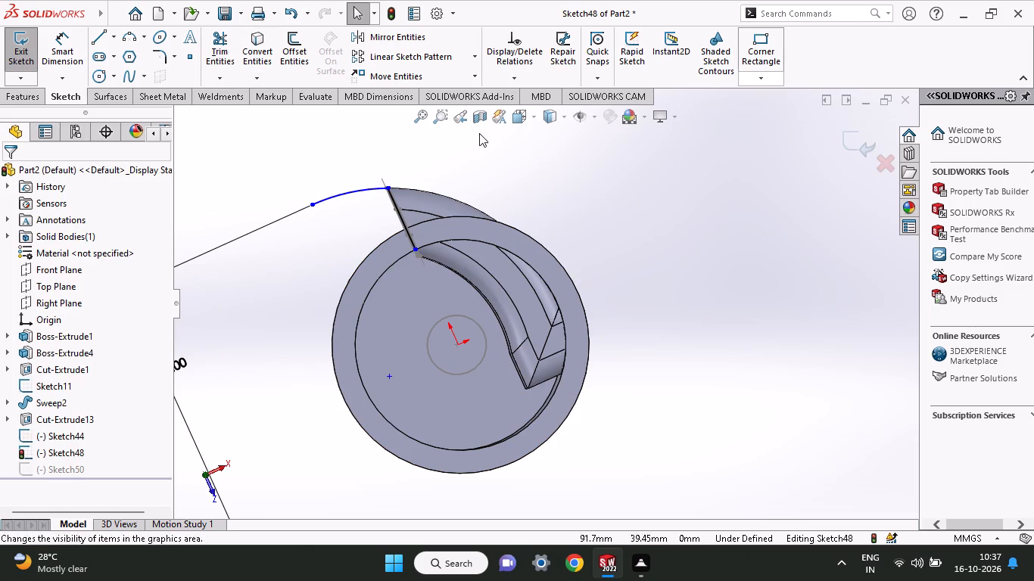
# Trim away the remaining straight line so Sketch48 keeps only the short arc starting at the profile.
pyautogui.moveTo(255, 303); pyautogui.dragTo(296, 283, button='middle')
pyautogui.click(227, 53)
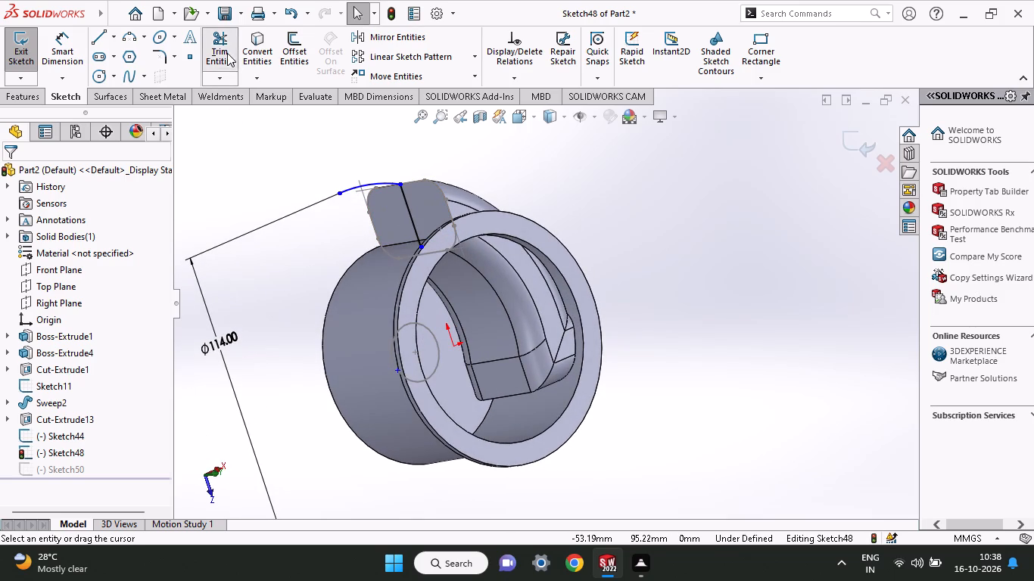
pyautogui.moveTo(413, 203); pyautogui.dragTo(381, 221)
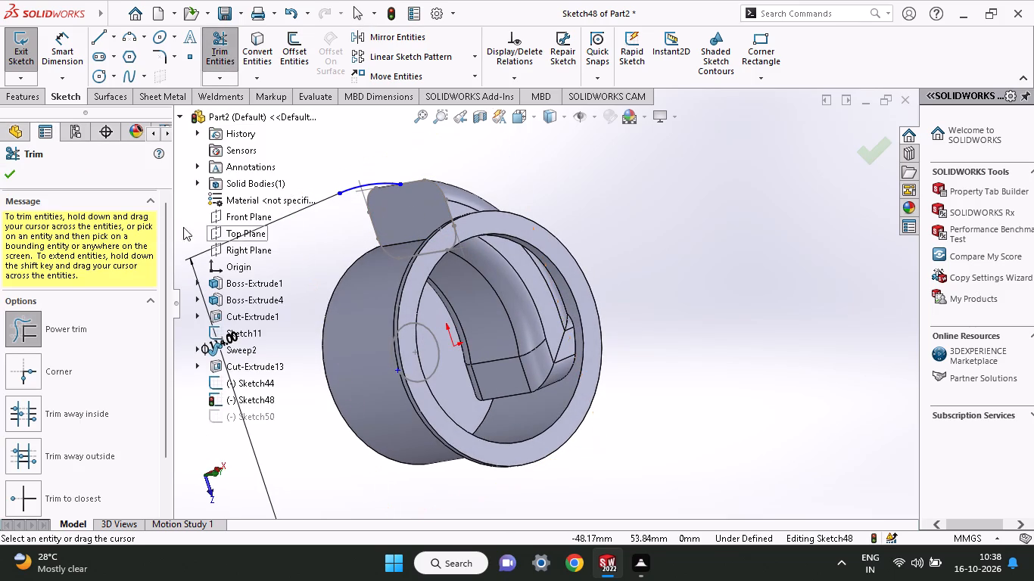
pyautogui.click(8, 179)
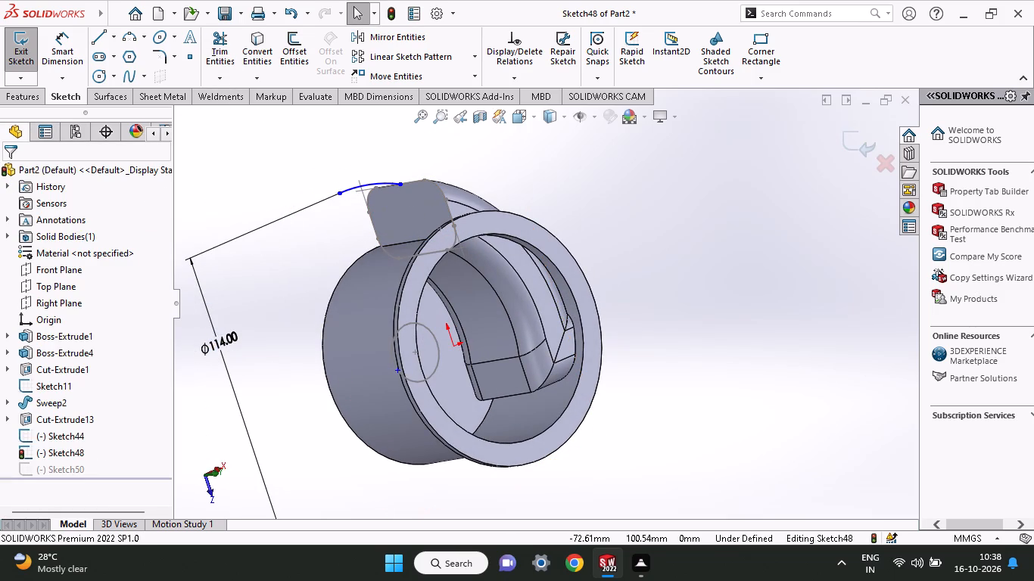
# Create a boss sweep of the rounded rectangle's closed loop along the shortened Sketch48 arc.
pyautogui.click(11, 100)
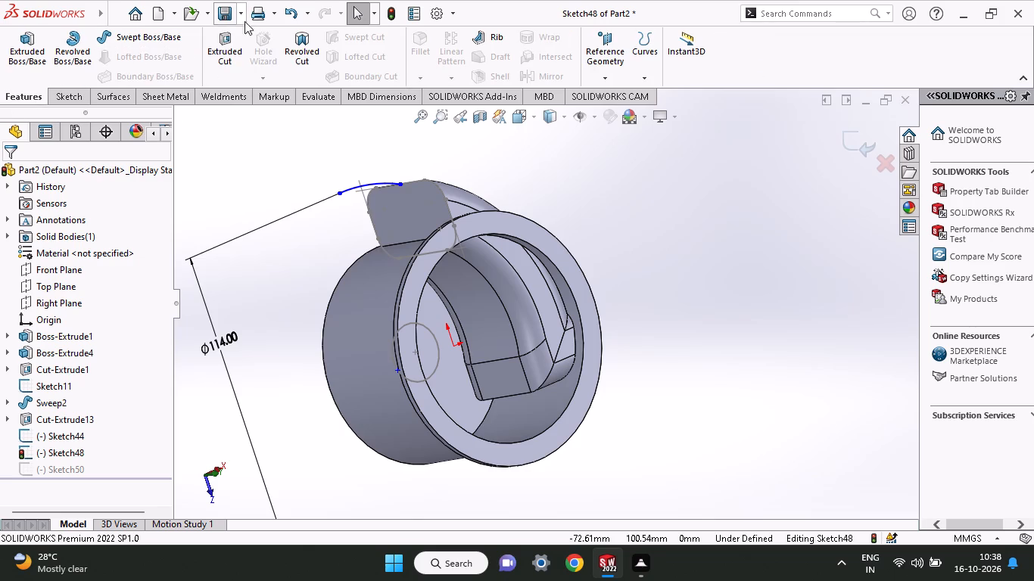
pyautogui.click(161, 45)
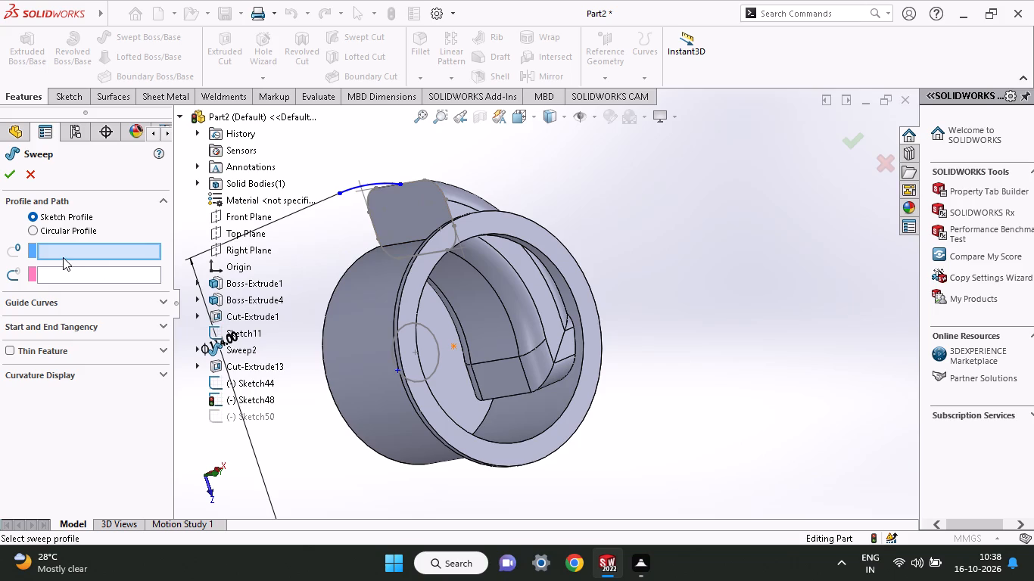
pyautogui.click(438, 252)
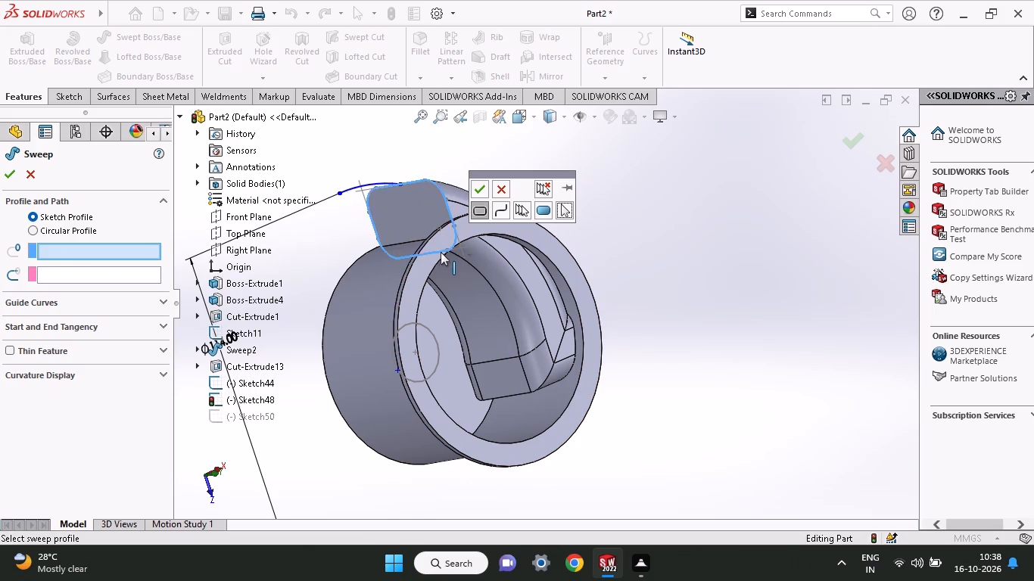
pyautogui.click(483, 210)
pyautogui.click(483, 186)
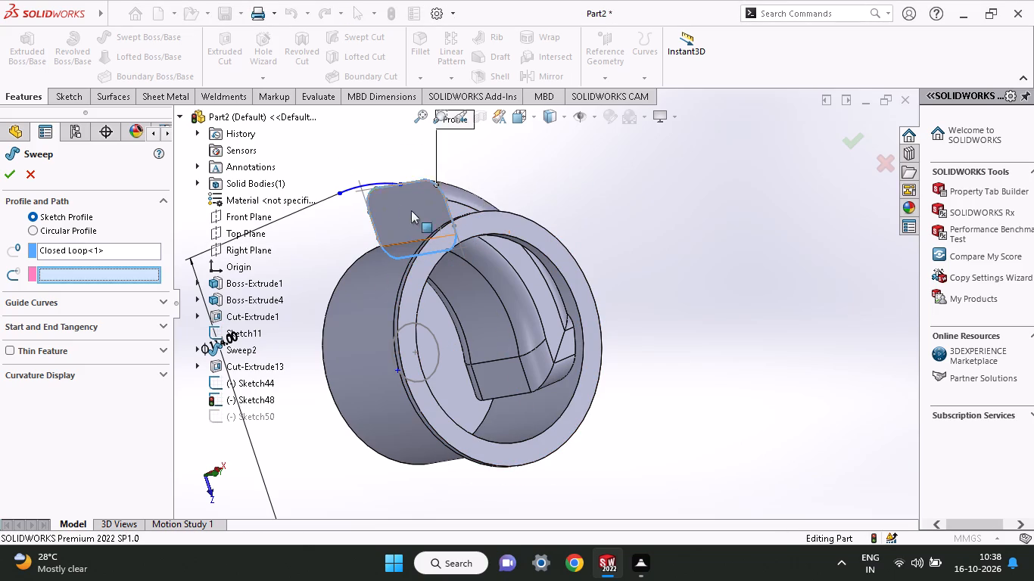
pyautogui.moveTo(386, 197); pyautogui.dragTo(374, 214, button='middle')
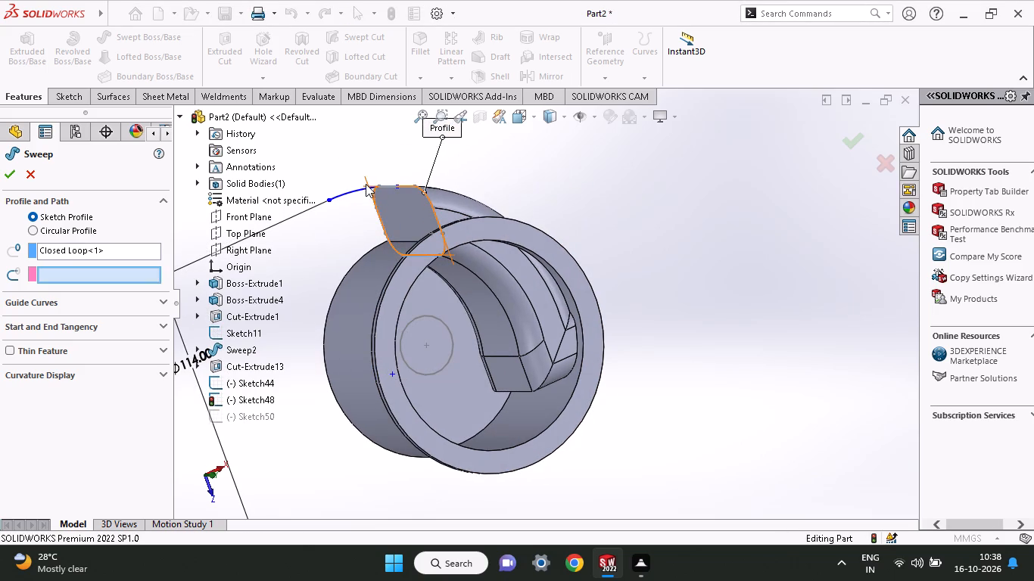
pyautogui.click(365, 190)
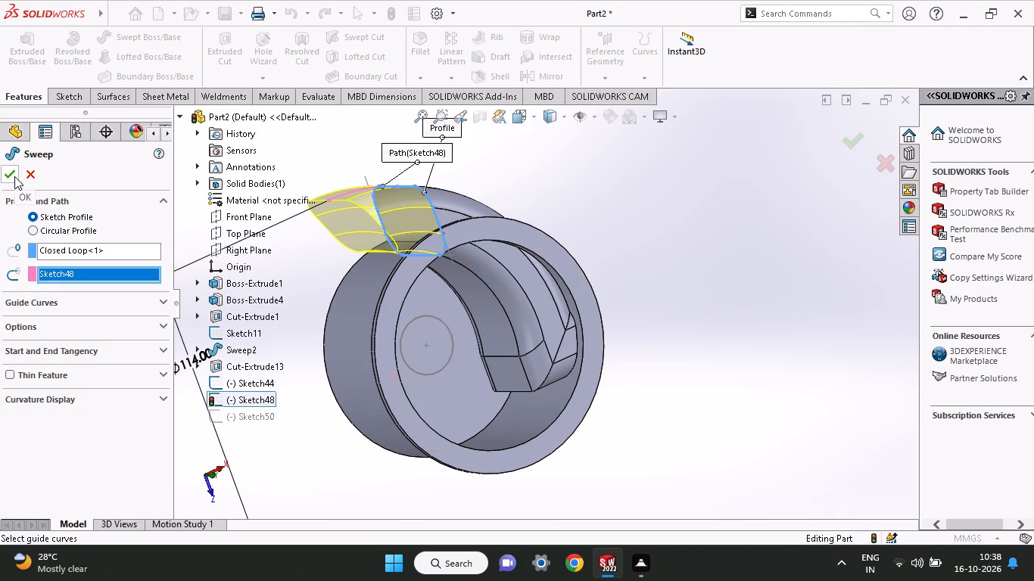
pyautogui.click(14, 176)
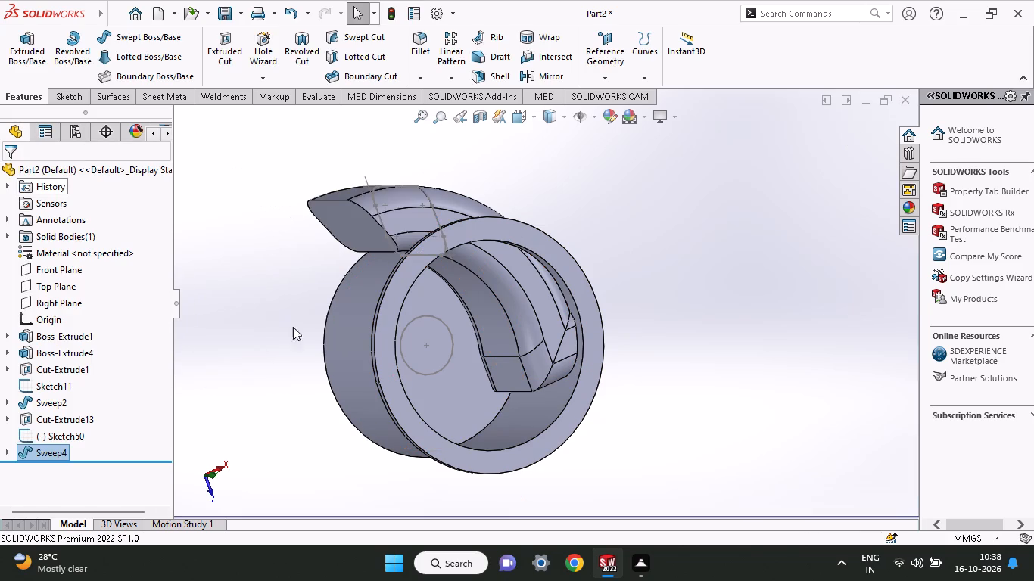
# Examine the new swept extension from several angles and in the Top view.
pyautogui.moveTo(494, 347); pyautogui.dragTo(494, 377, button='middle')
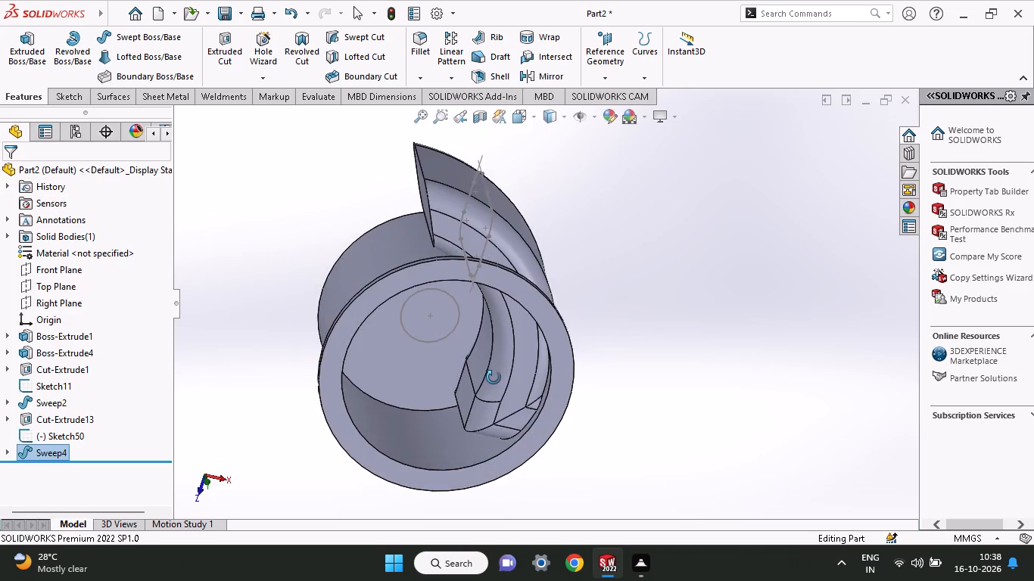
pyautogui.moveTo(494, 377); pyautogui.dragTo(479, 316, button='middle')
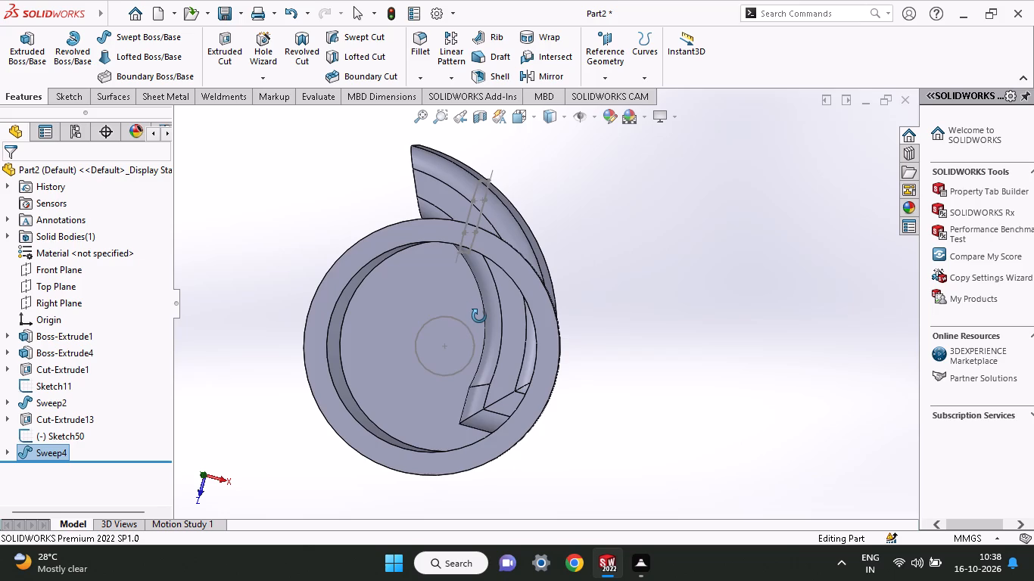
pyautogui.moveTo(479, 316); pyautogui.dragTo(487, 315, button='middle')
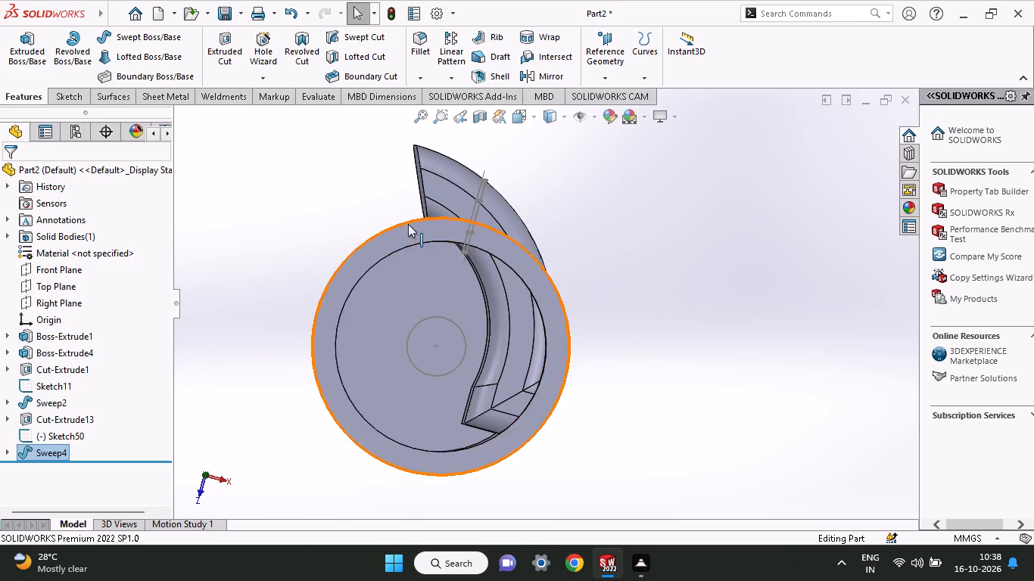
pyautogui.click(204, 496)
pyautogui.click(203, 457)
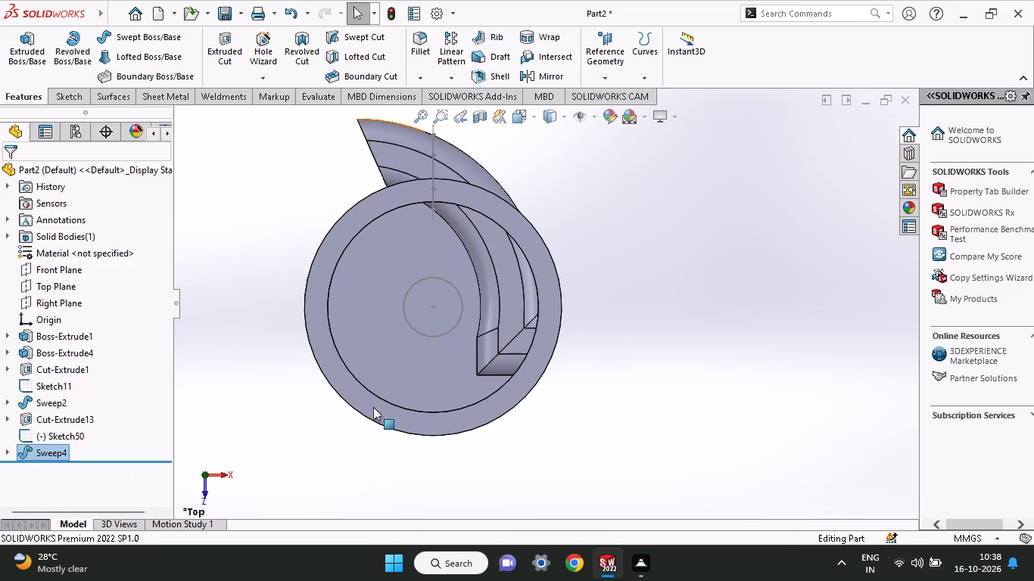
pyautogui.keyDown('ctrl'); pyautogui.scroll(3, 397, 361); pyautogui.keyUp('ctrl')
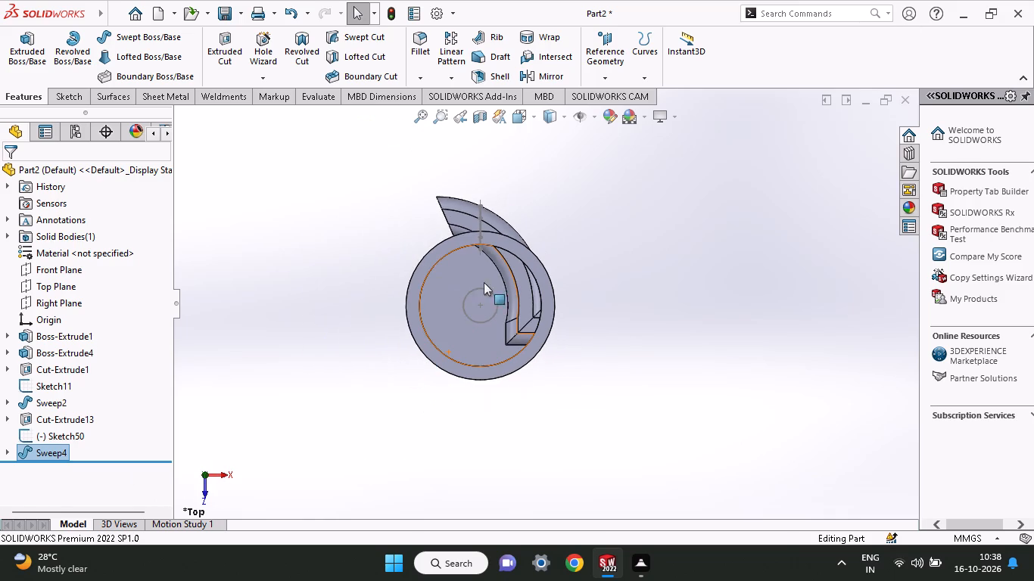
pyautogui.keyDown('ctrl'); pyautogui.scroll(-3, 469, 213); pyautogui.keyUp('ctrl')
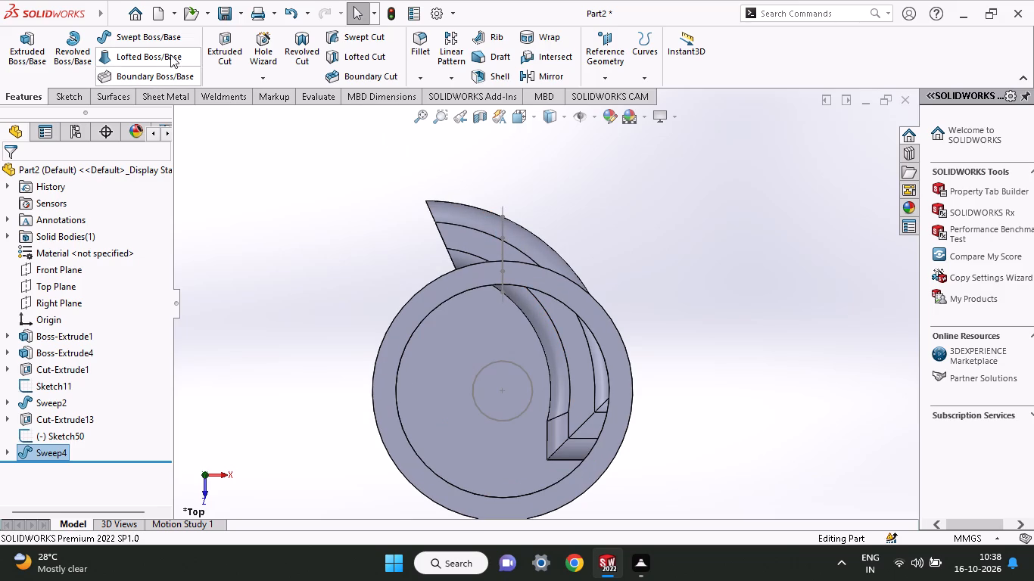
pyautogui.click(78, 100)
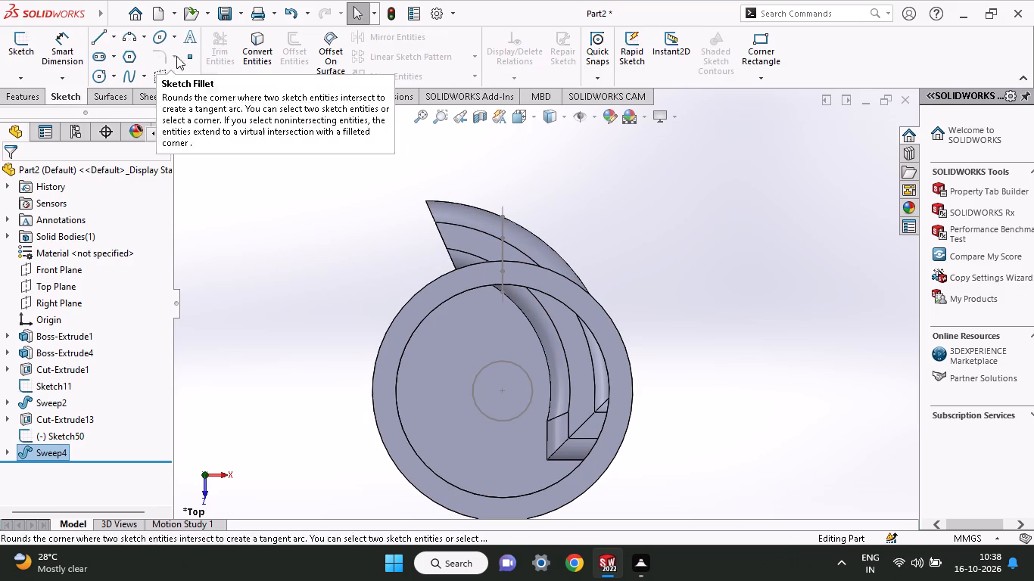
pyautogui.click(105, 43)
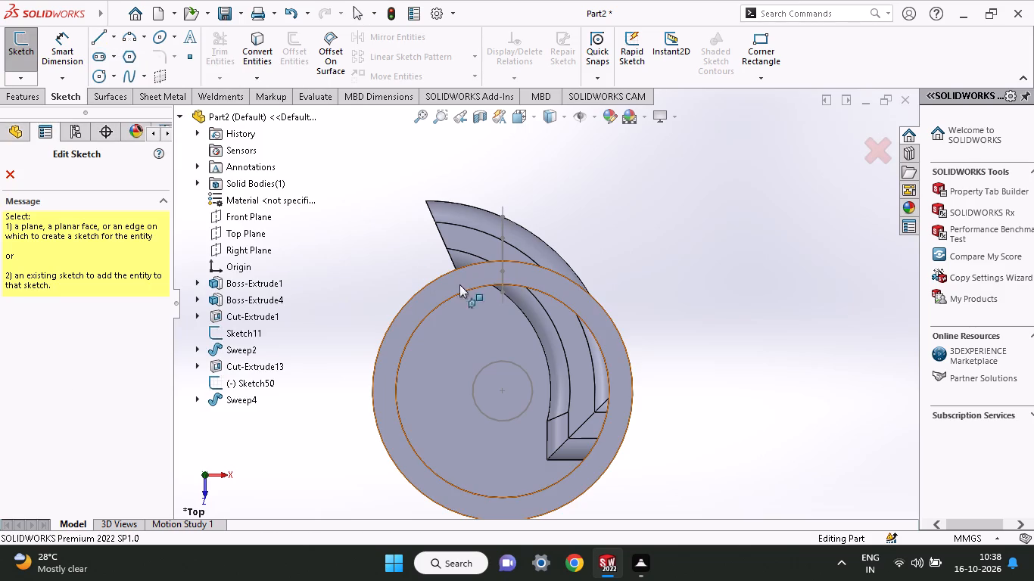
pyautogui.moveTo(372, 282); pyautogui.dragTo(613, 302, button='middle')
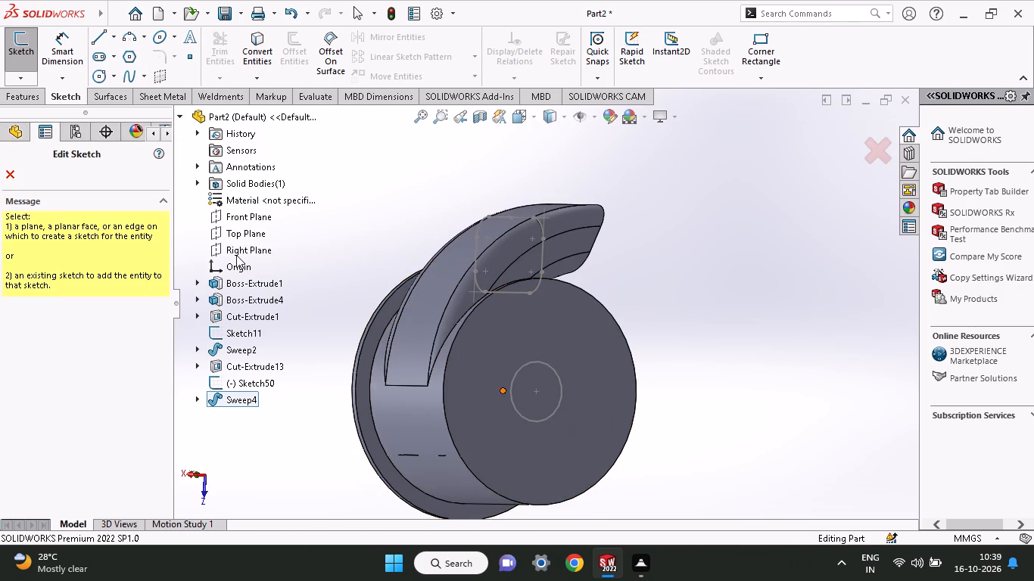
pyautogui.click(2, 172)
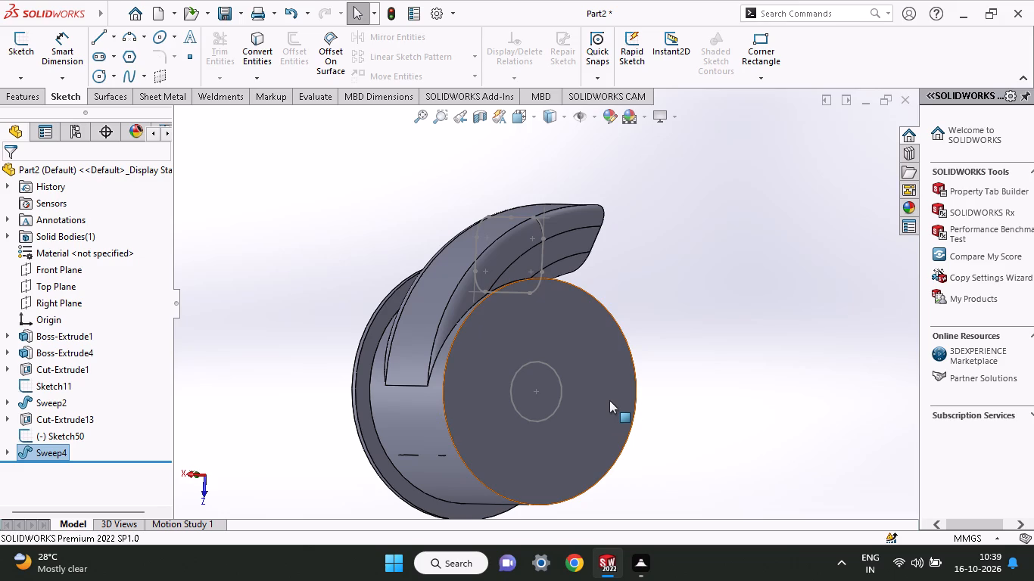
# Sketch a corner rectangle of about 21 by 23 mm on the Boss-Extrude1 end face, covering the tip of the swept extension.
pyautogui.click(540, 309)
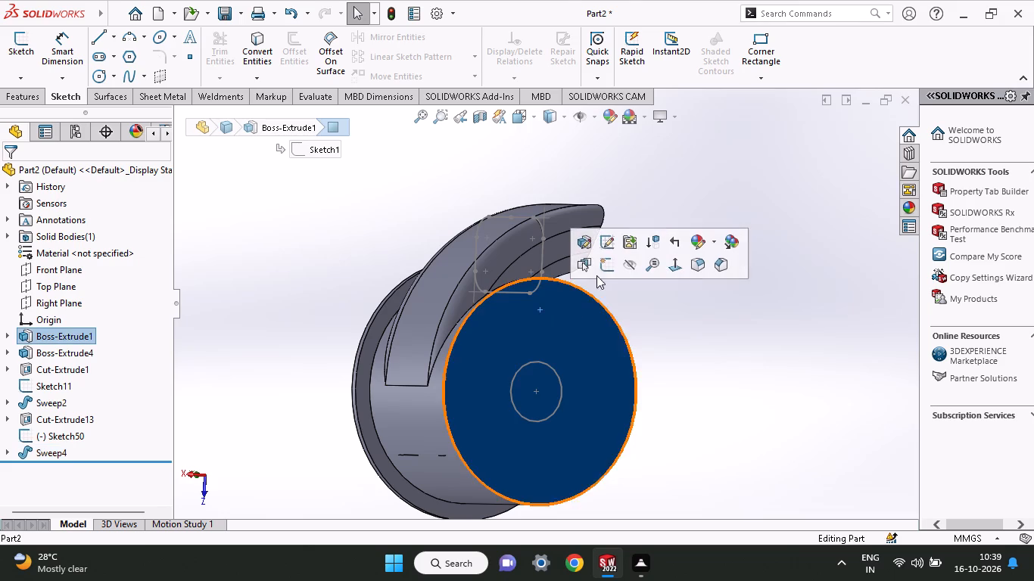
pyautogui.click(603, 268)
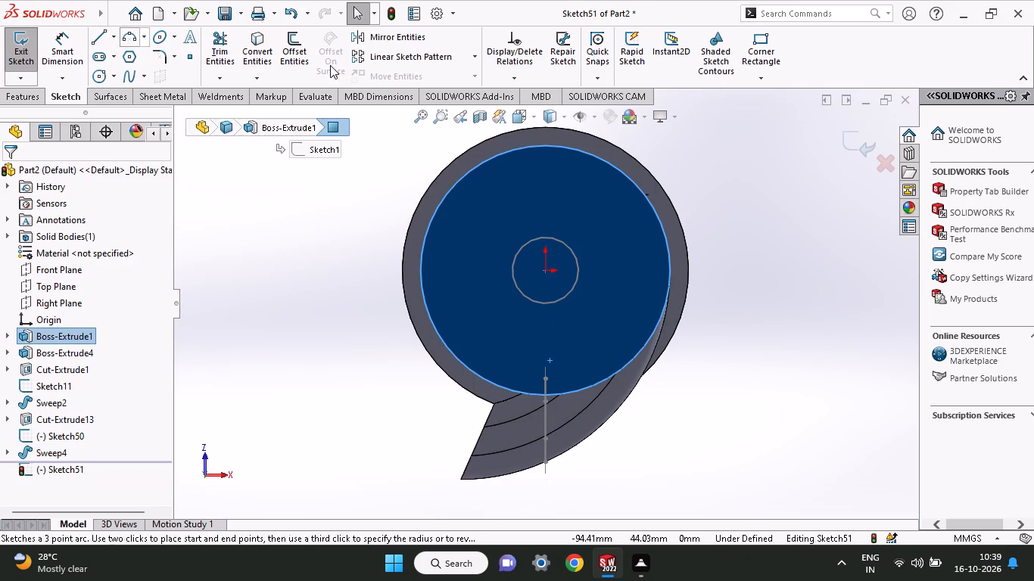
pyautogui.click(749, 49)
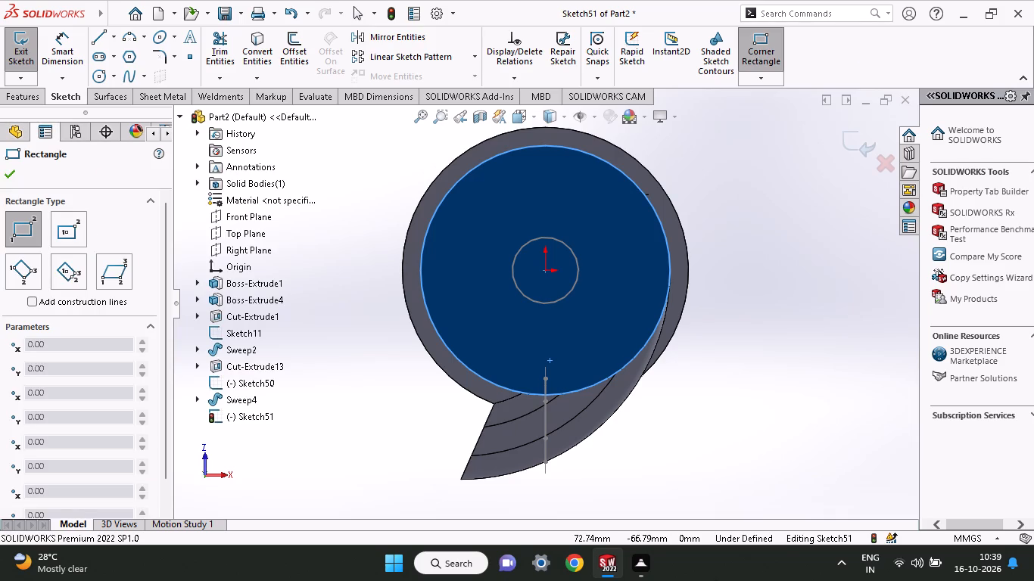
pyautogui.click(494, 402)
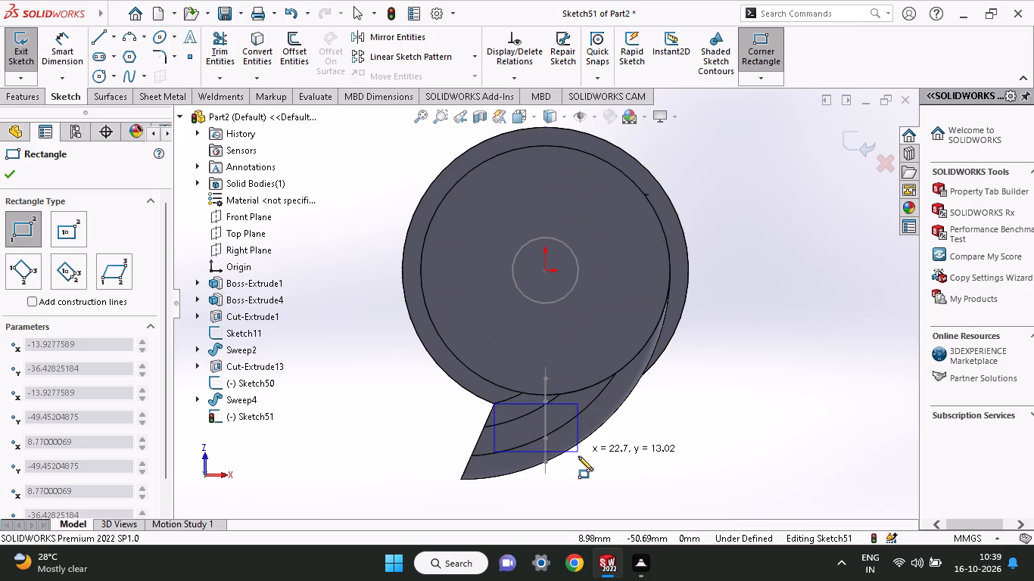
pyautogui.click(416, 490)
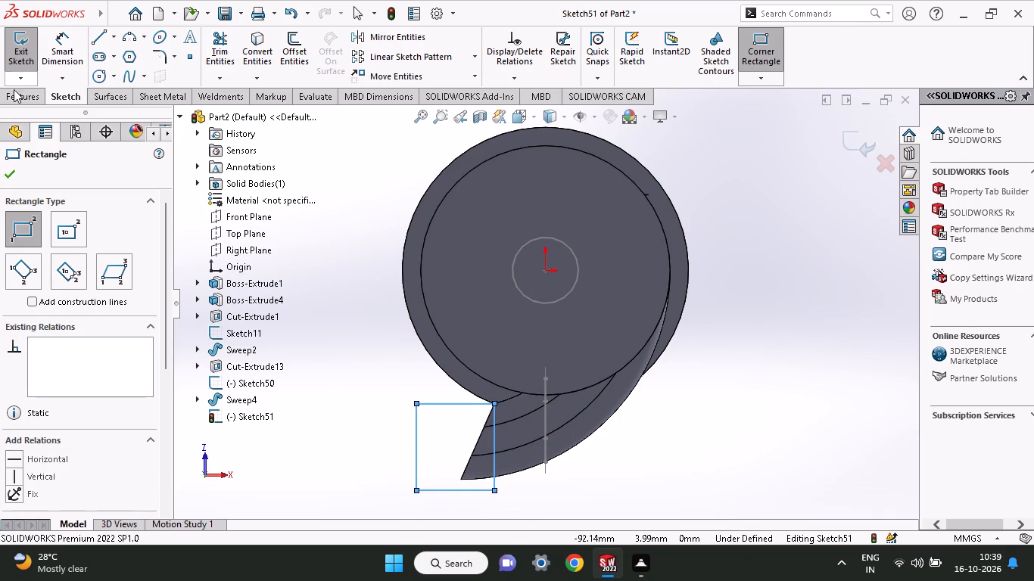
# Cut-extrude the rectangle to a blind depth of 42 mm to square off the swept extension's tip.
pyautogui.click(14, 93)
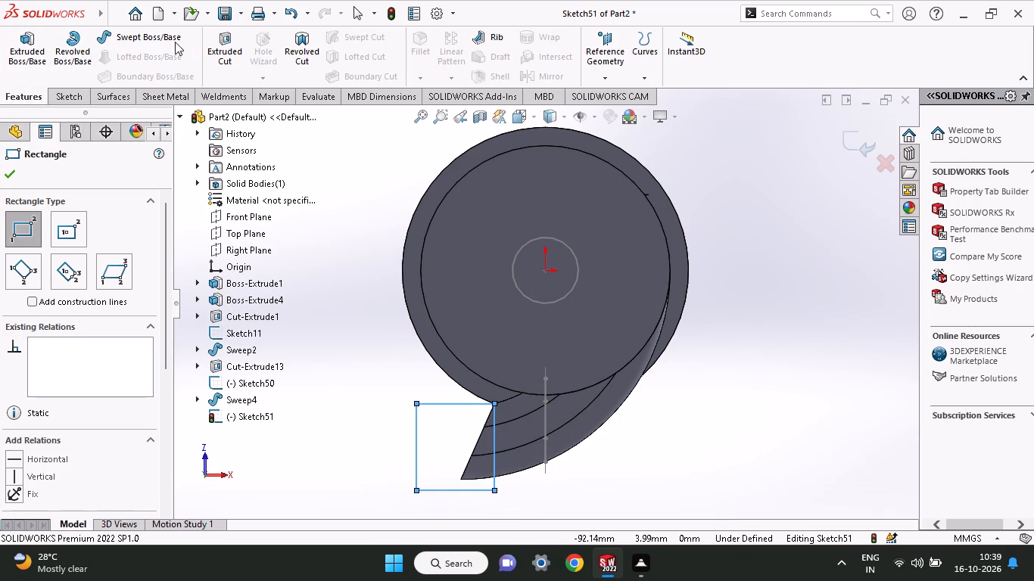
pyautogui.click(208, 43)
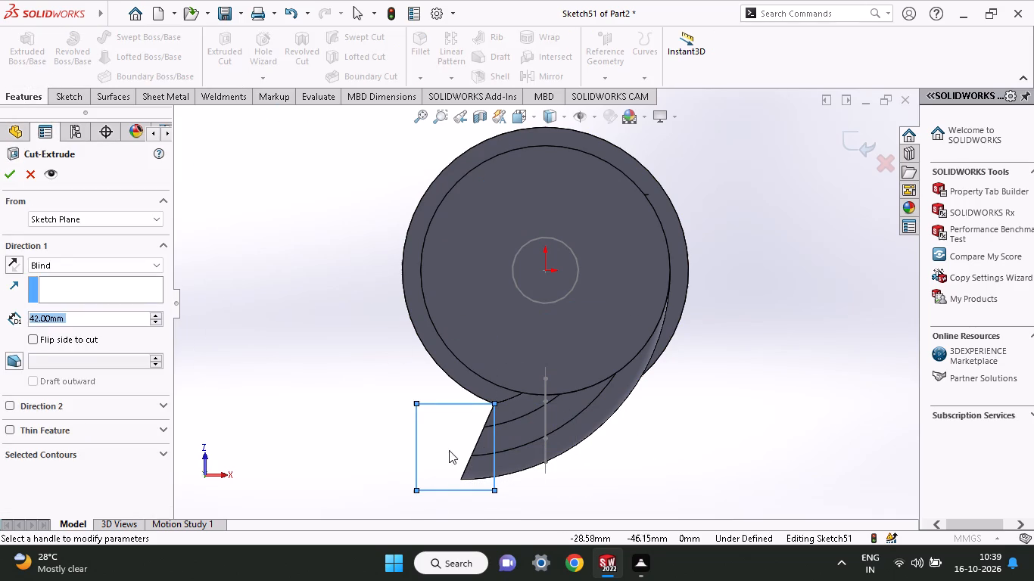
pyautogui.moveTo(449, 450); pyautogui.dragTo(428, 157, button='middle')
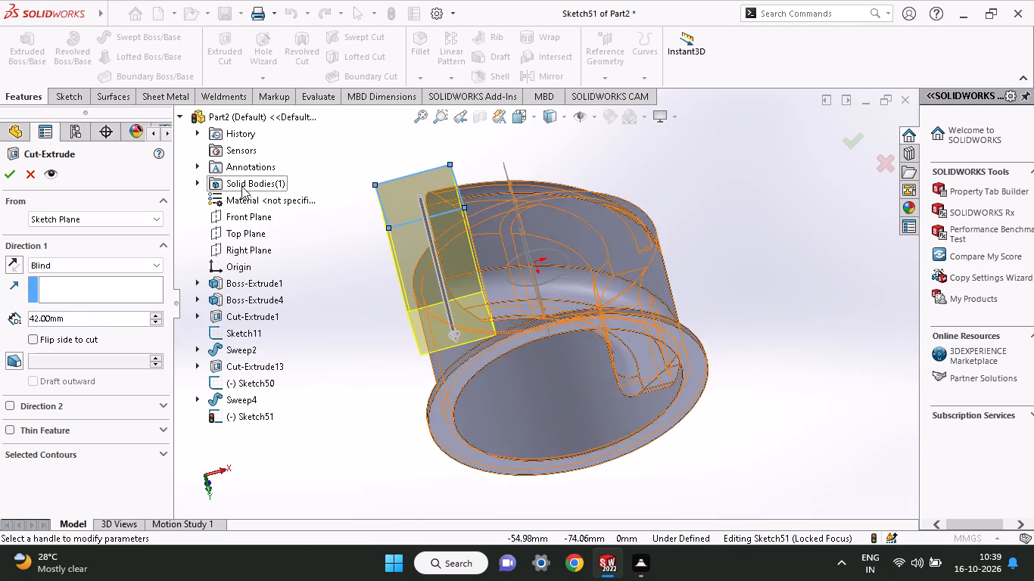
pyautogui.click(3, 170)
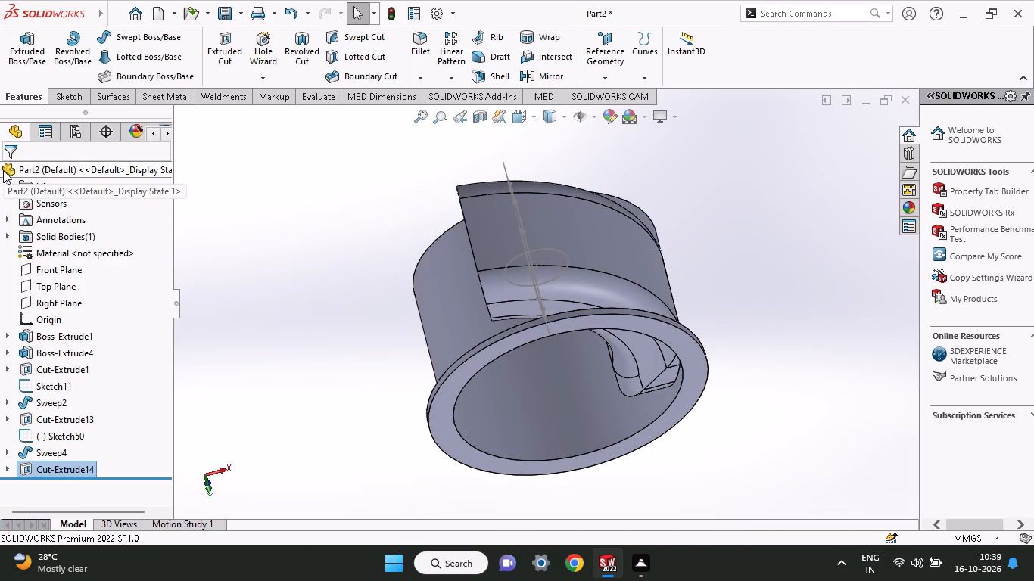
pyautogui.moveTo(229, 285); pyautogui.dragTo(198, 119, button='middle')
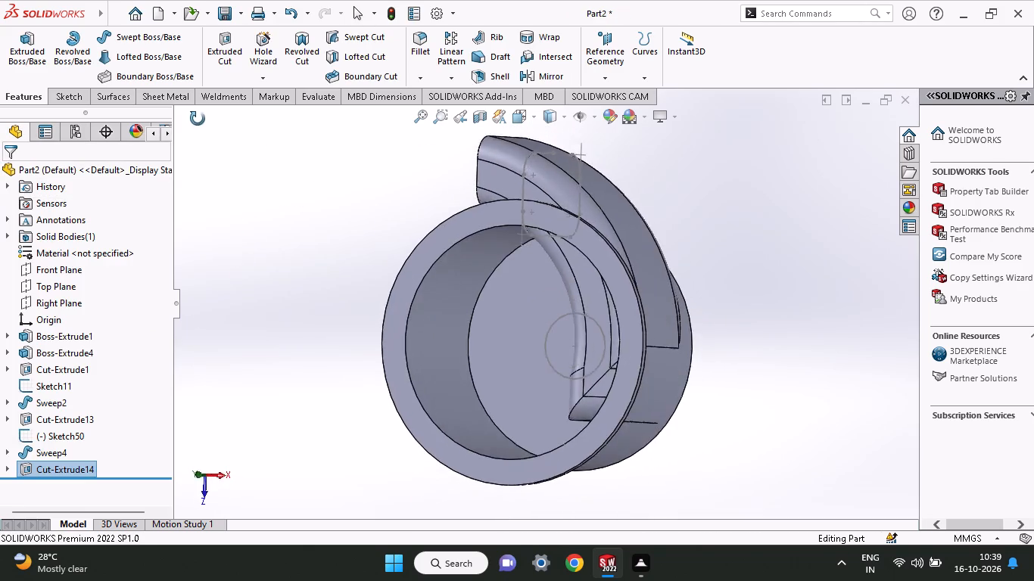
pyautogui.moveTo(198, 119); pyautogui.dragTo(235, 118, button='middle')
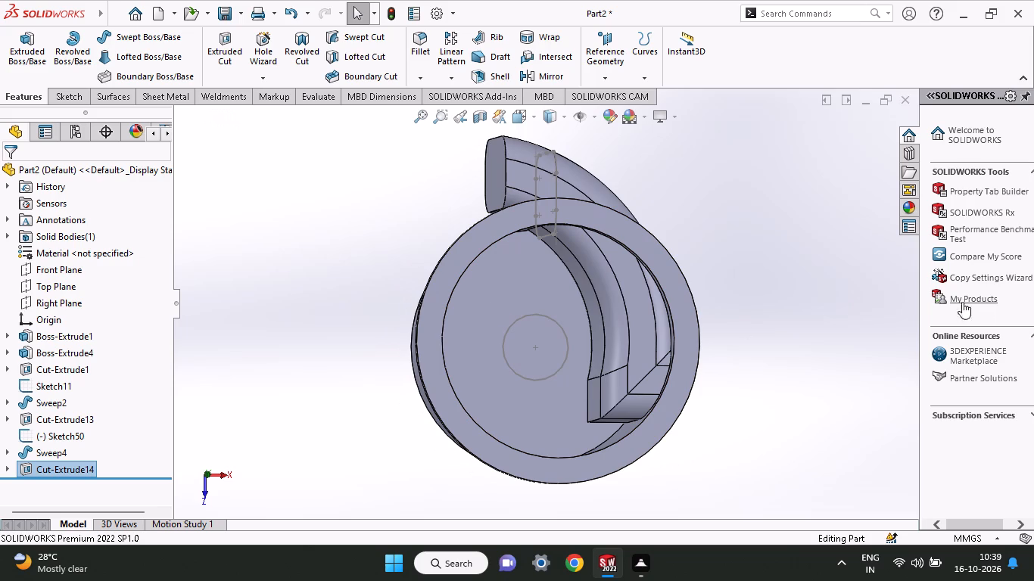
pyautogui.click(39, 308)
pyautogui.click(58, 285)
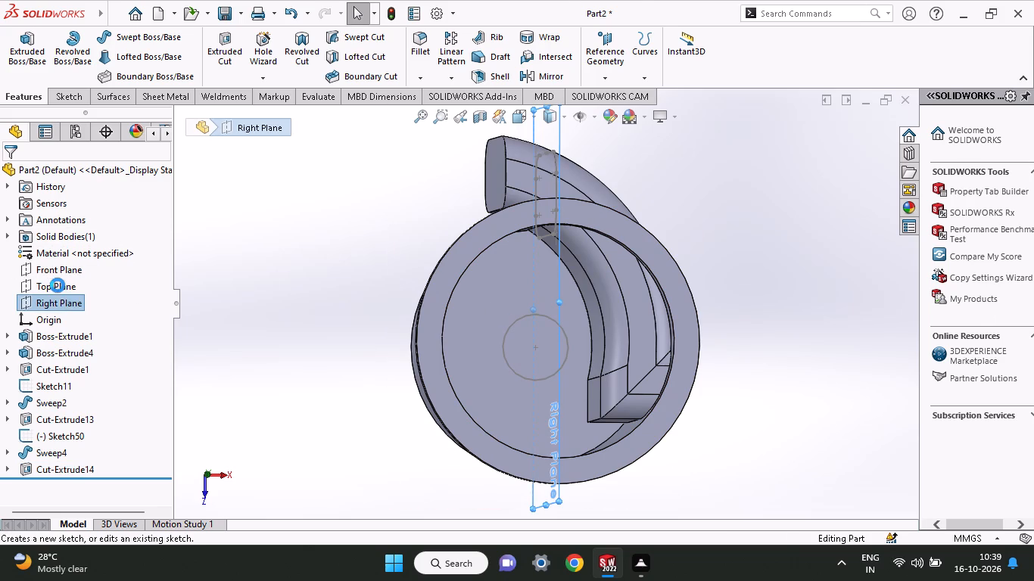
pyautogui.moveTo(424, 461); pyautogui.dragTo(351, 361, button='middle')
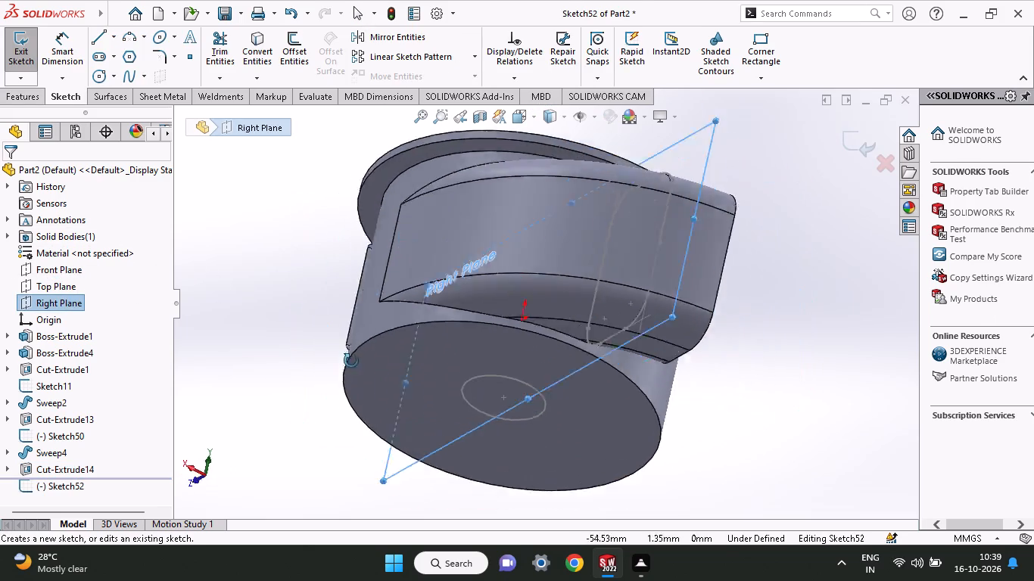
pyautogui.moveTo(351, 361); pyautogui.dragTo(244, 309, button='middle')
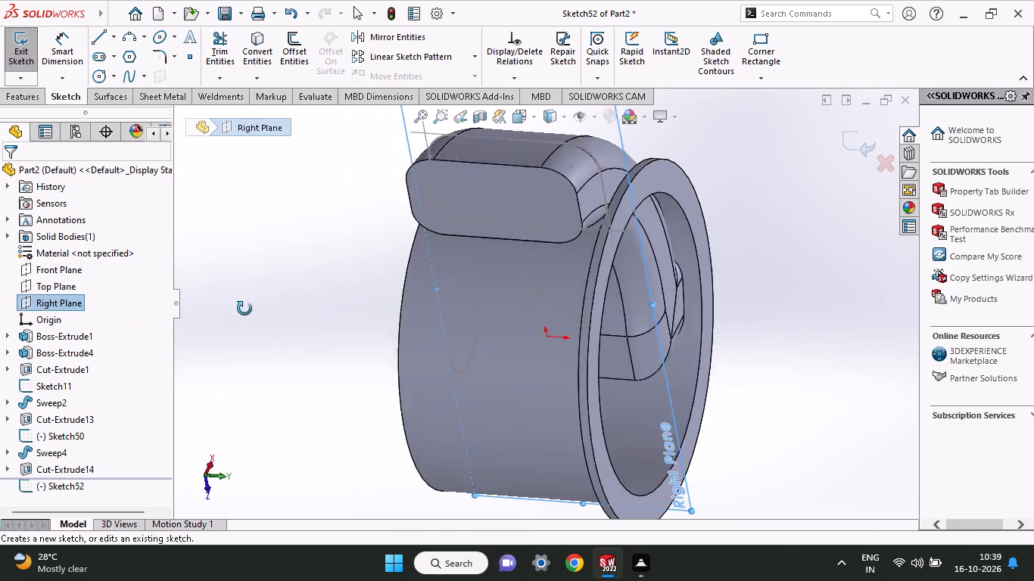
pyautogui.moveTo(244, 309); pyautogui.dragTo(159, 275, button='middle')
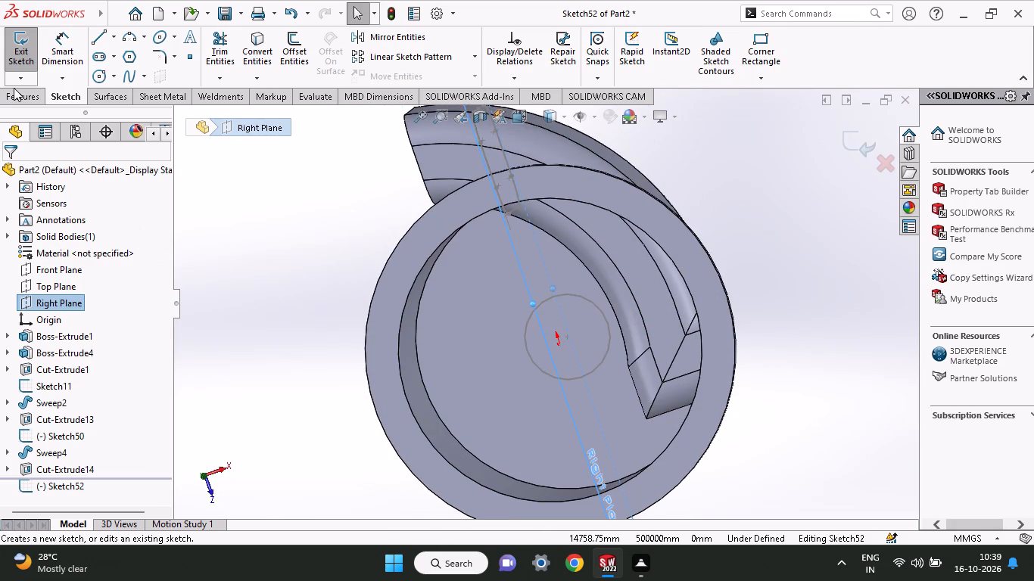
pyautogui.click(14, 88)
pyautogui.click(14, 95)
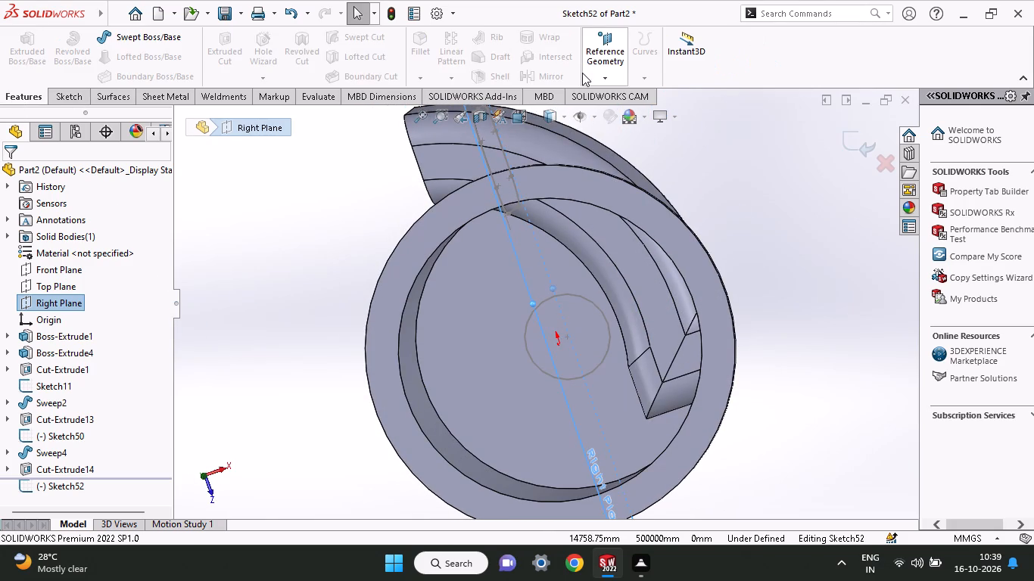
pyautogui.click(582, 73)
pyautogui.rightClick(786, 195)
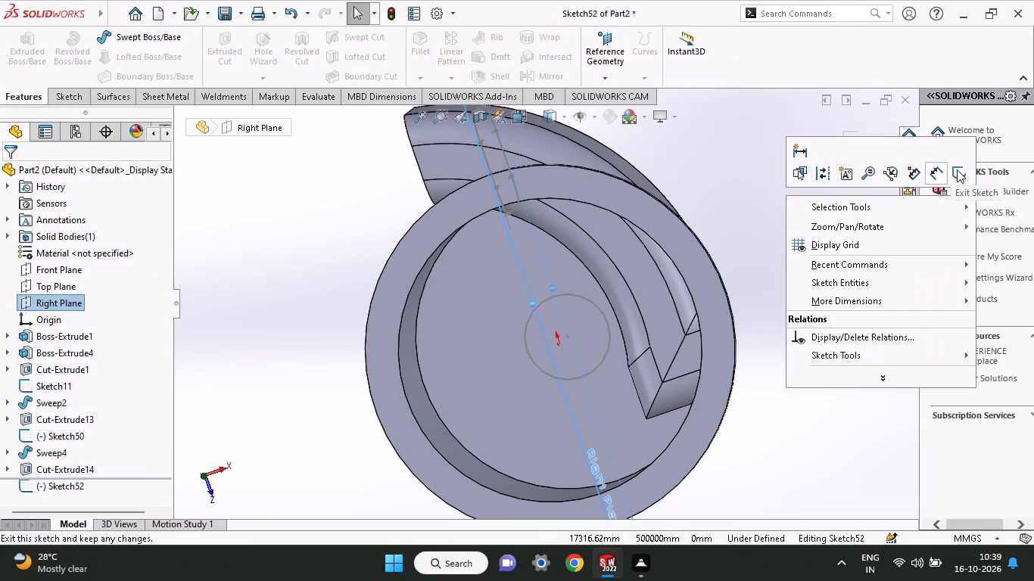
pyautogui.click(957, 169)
# Create a reference plane offset 42 mm from the Right Plane, flipped to the swept extension's tip side.
pyautogui.click(604, 79)
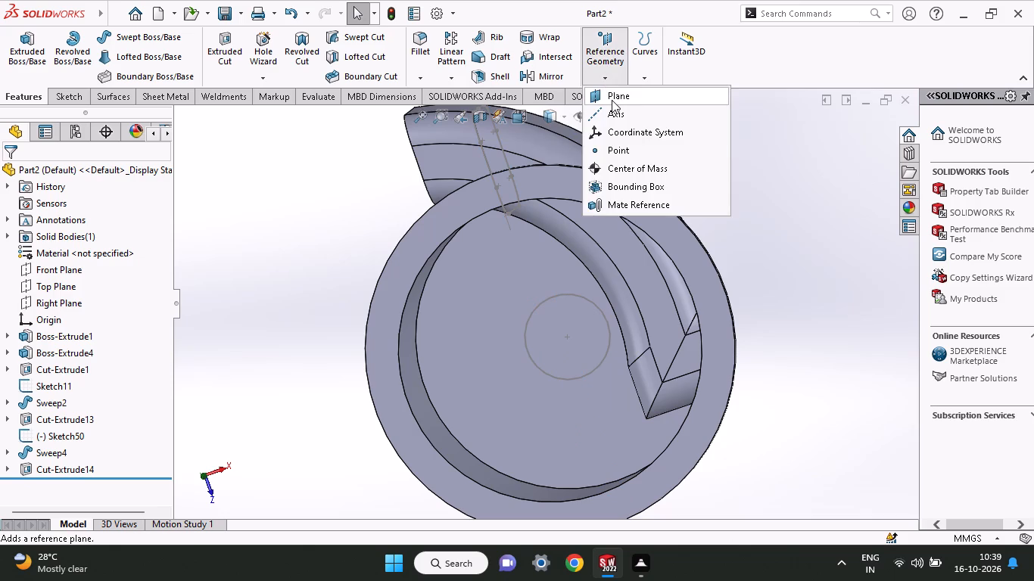
pyautogui.click(612, 100)
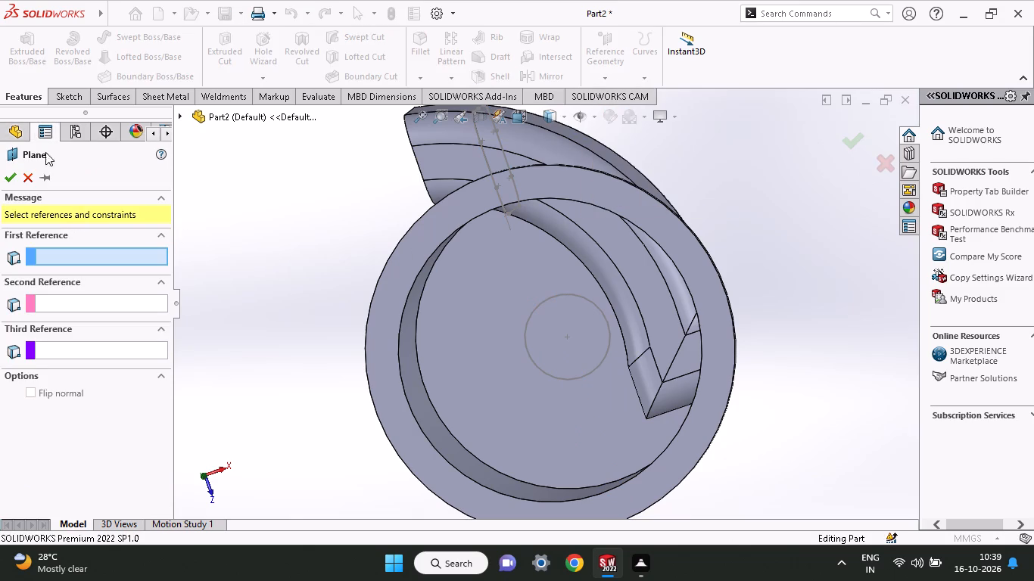
pyautogui.click(30, 101)
pyautogui.click(34, 90)
pyautogui.click(182, 115)
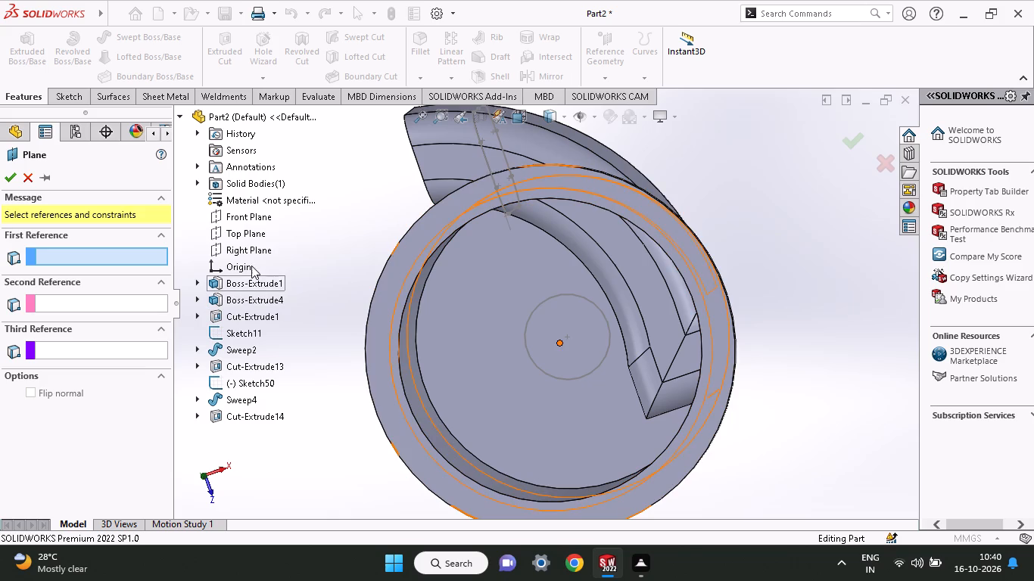
pyautogui.click(253, 250)
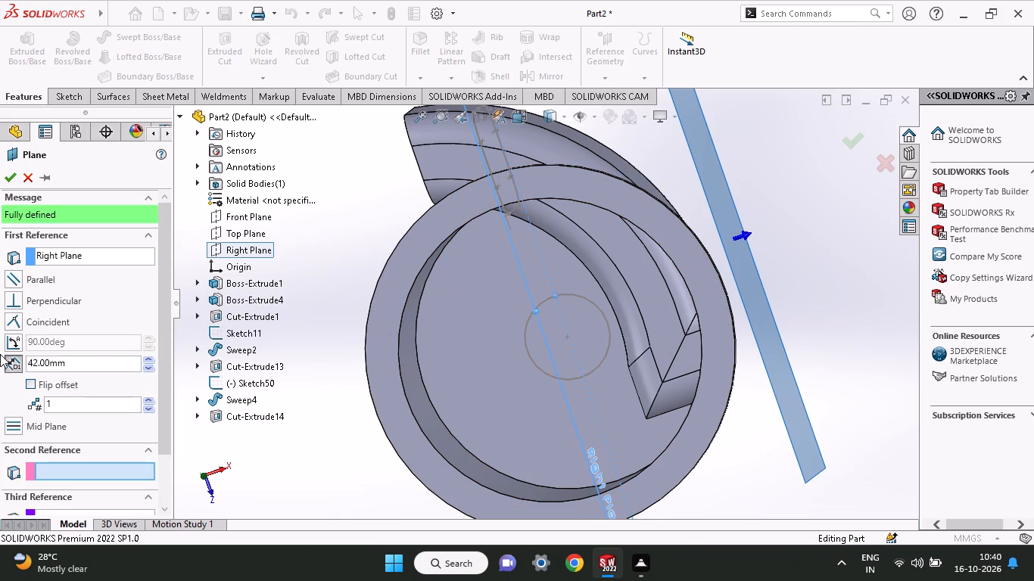
pyautogui.click(30, 381)
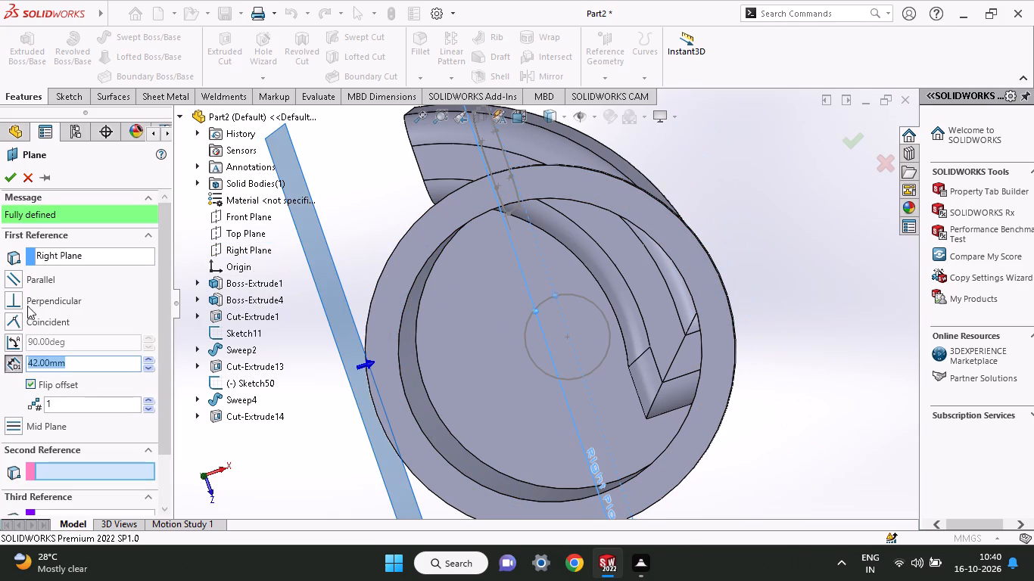
pyautogui.click(11, 183)
# Sketch vertical lines on the extension's cut end face through its outer edge midpoint, reaching about 31 mm above and 38 mm below.
pyautogui.moveTo(291, 252); pyautogui.dragTo(385, 200, button='middle')
pyautogui.click(300, 207)
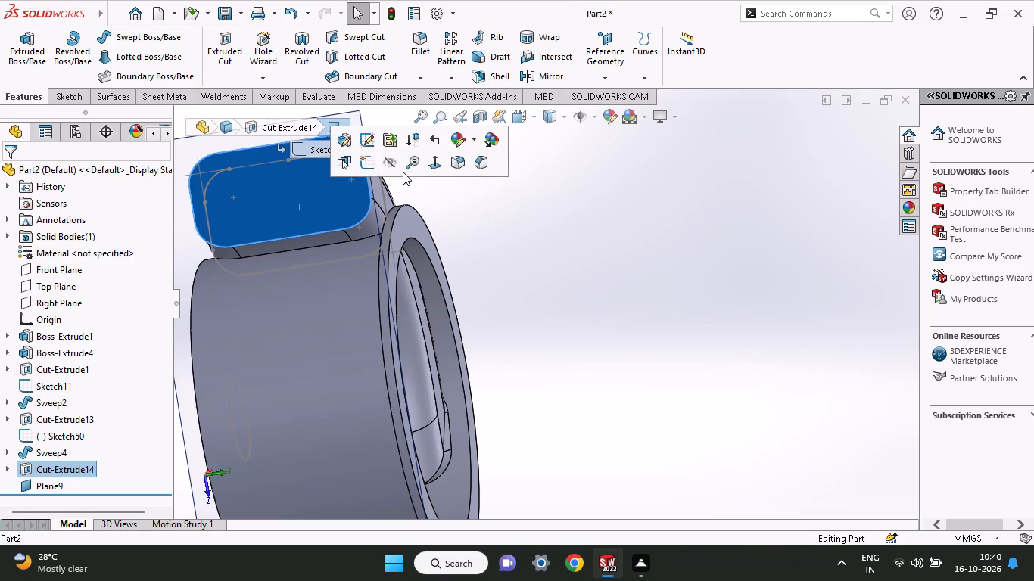
pyautogui.click(369, 168)
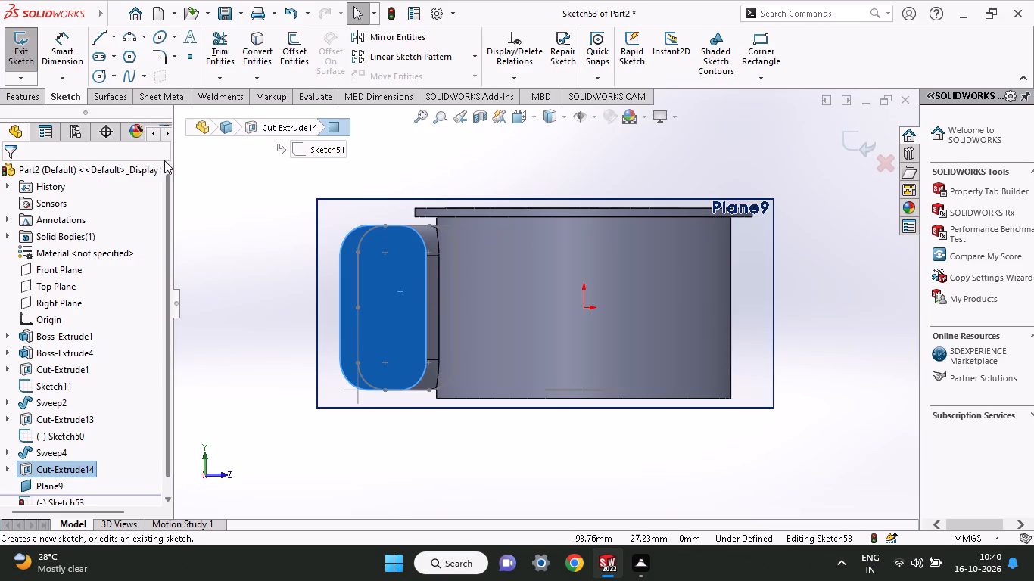
pyautogui.click(98, 35)
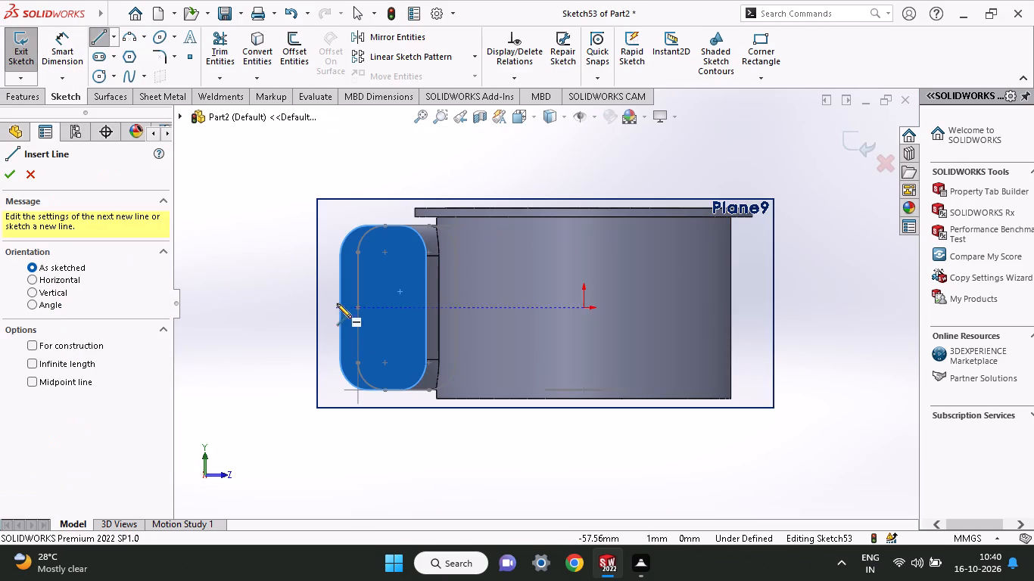
pyautogui.click(342, 308)
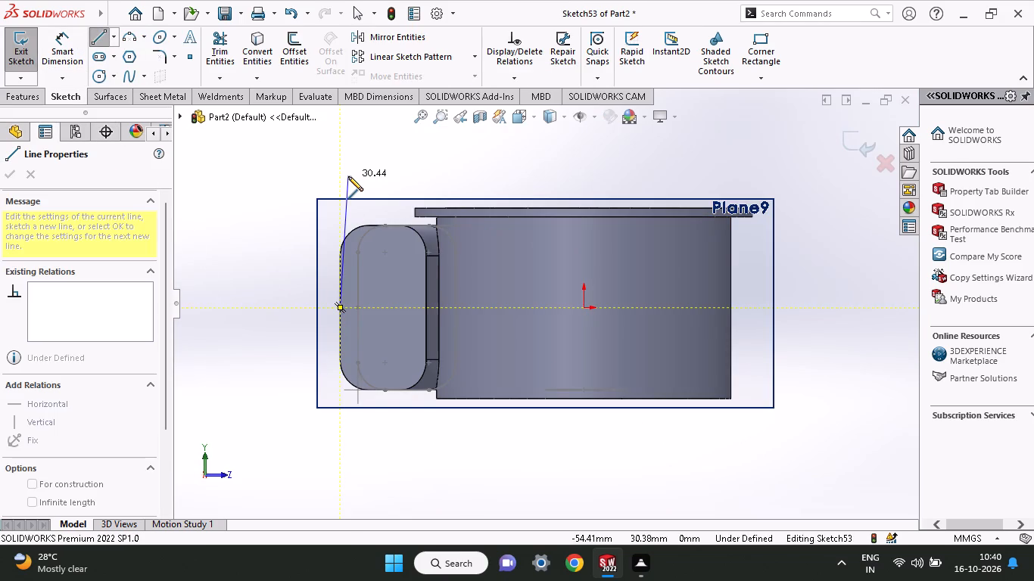
pyautogui.click(344, 172)
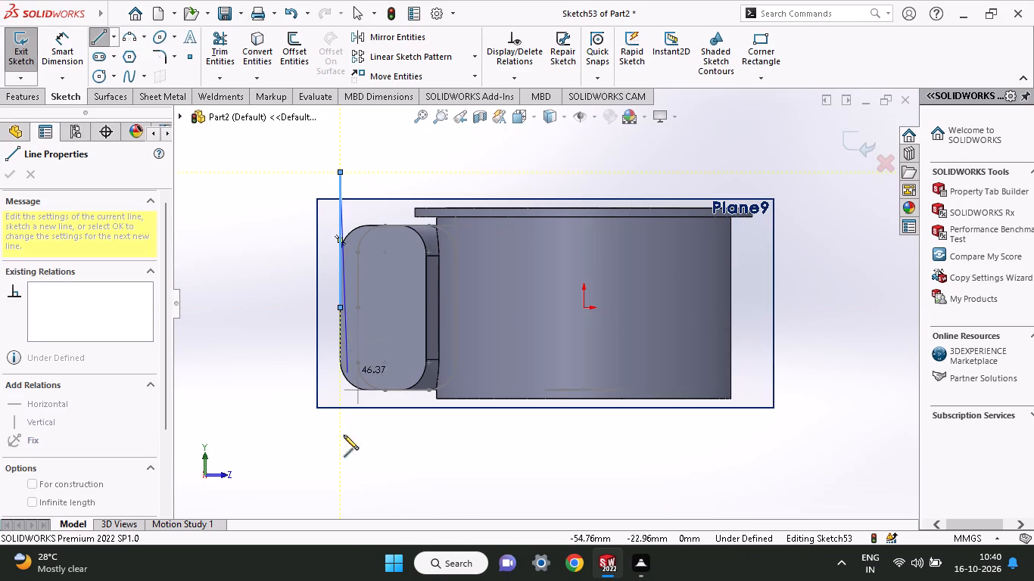
pyautogui.click(338, 471)
pyautogui.rightClick(285, 333)
pyautogui.click(294, 340)
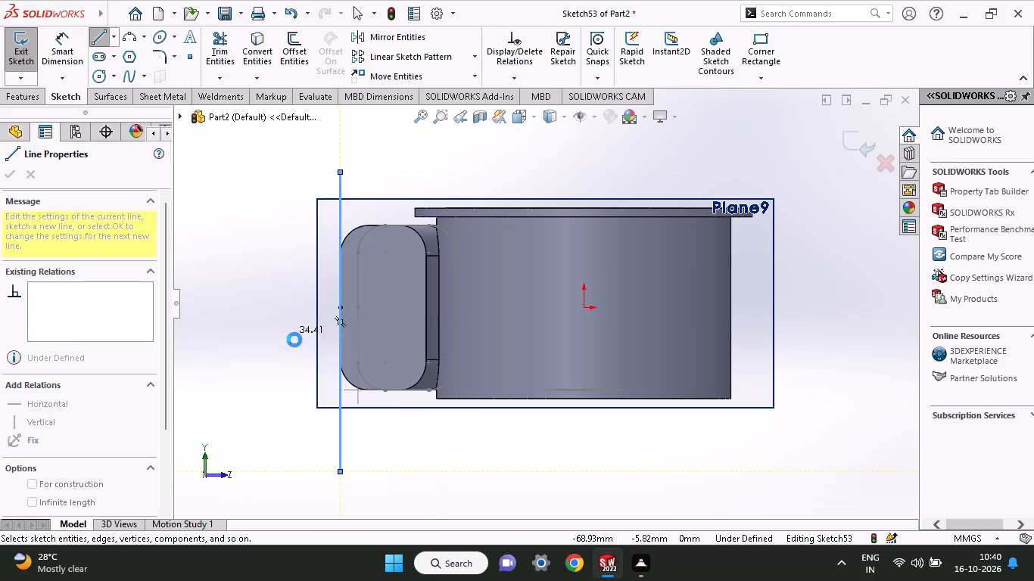
# Dimension the distance from the outer edge midpoint to the vertical line's upper end as 24 mm.
pyautogui.click(73, 64)
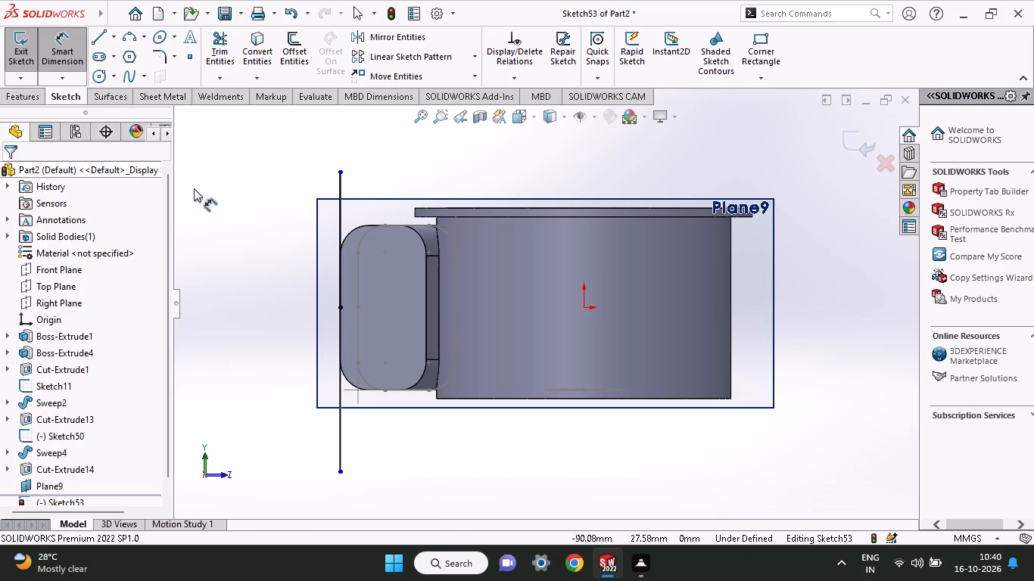
pyautogui.click(336, 310)
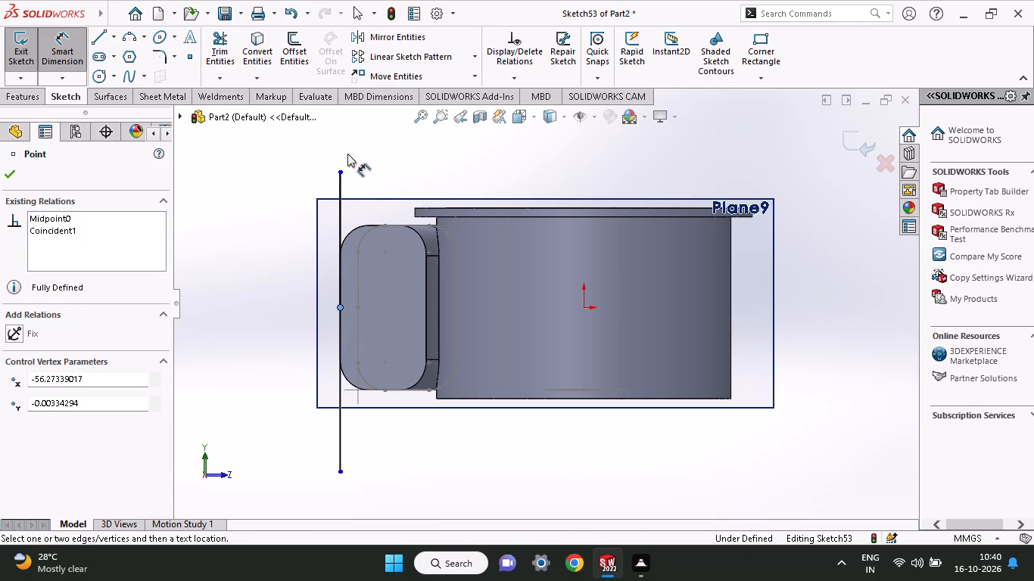
pyautogui.click(344, 173)
pyautogui.click(281, 248)
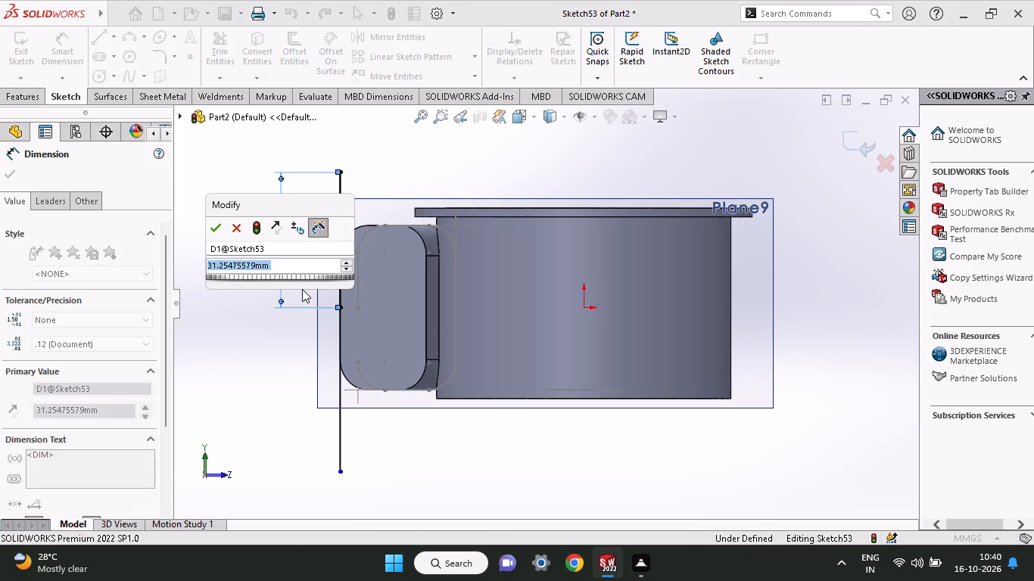
pyautogui.write('24')
pyautogui.press('Return')
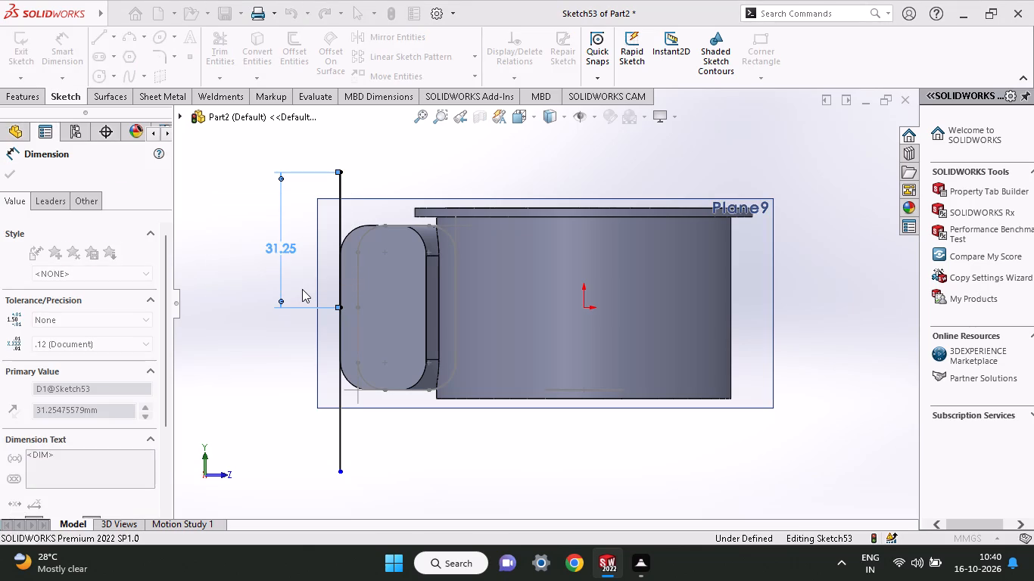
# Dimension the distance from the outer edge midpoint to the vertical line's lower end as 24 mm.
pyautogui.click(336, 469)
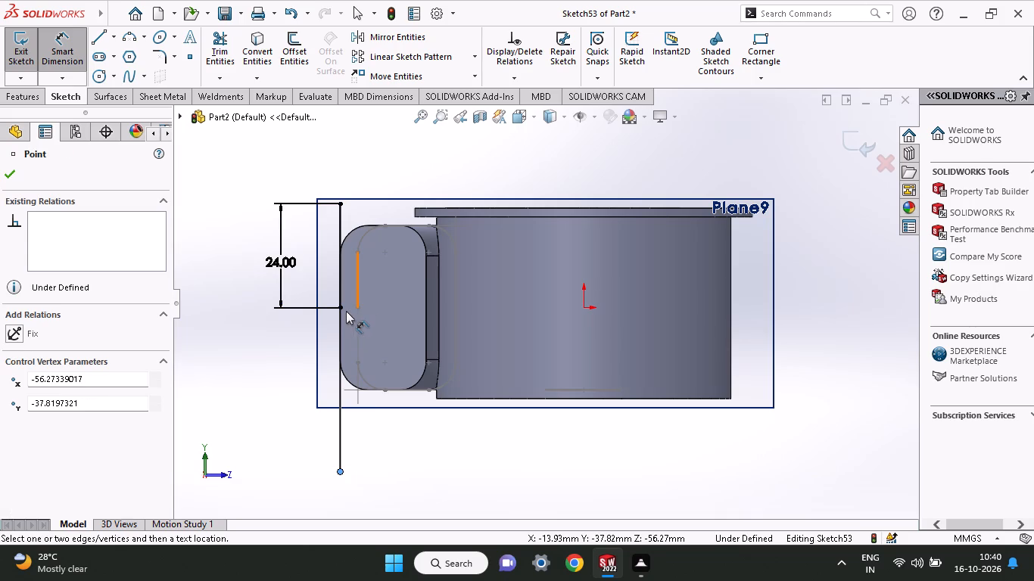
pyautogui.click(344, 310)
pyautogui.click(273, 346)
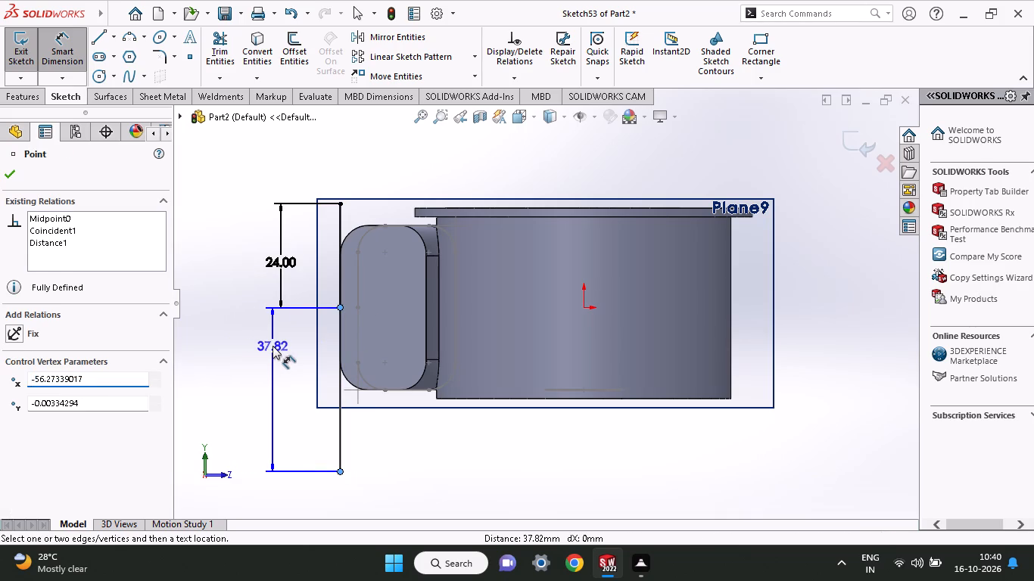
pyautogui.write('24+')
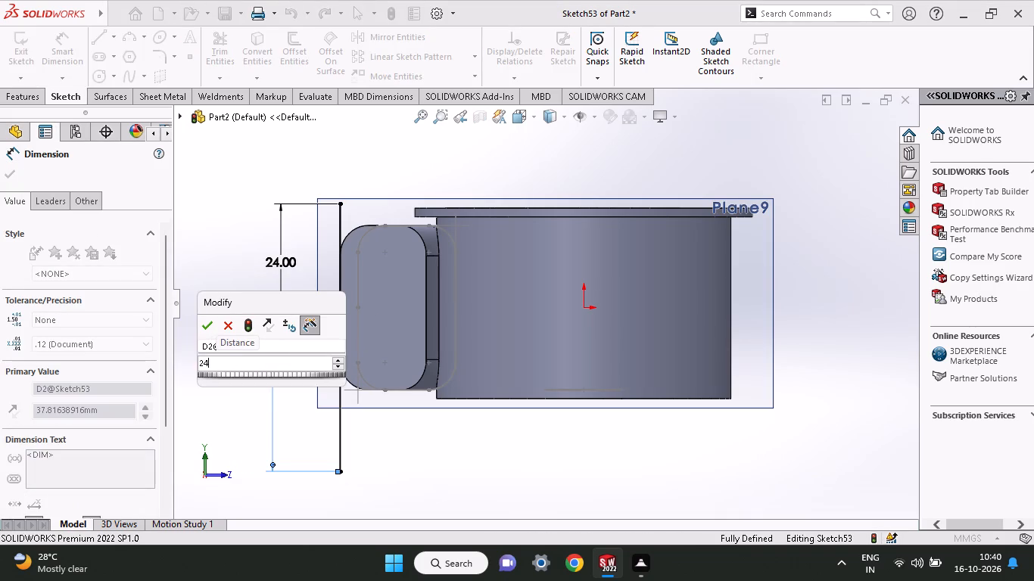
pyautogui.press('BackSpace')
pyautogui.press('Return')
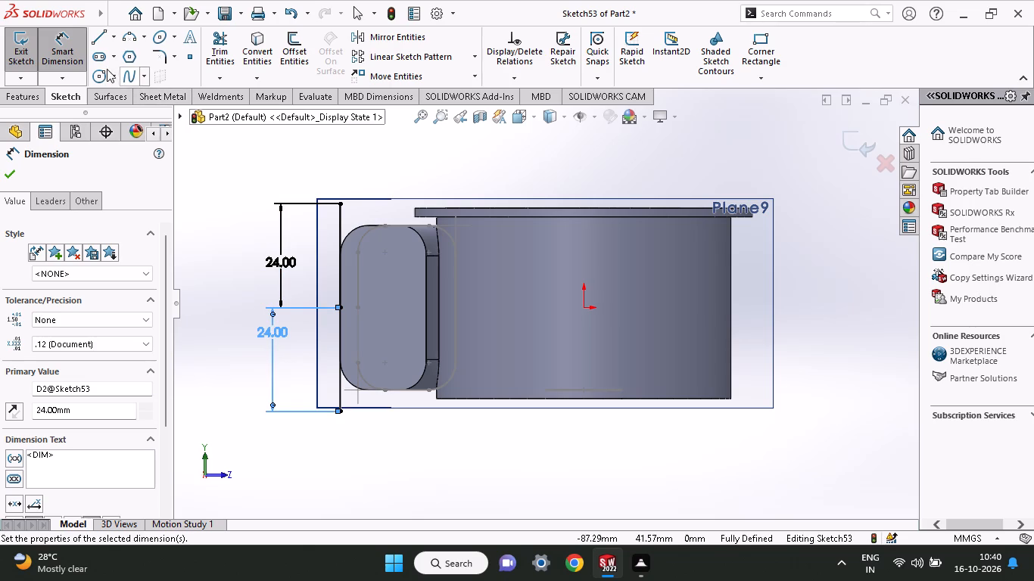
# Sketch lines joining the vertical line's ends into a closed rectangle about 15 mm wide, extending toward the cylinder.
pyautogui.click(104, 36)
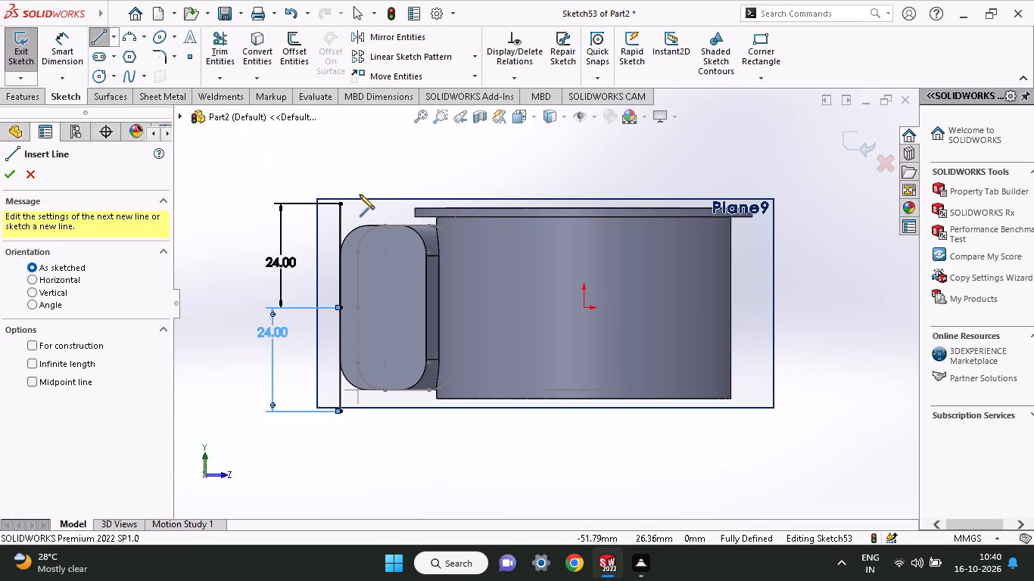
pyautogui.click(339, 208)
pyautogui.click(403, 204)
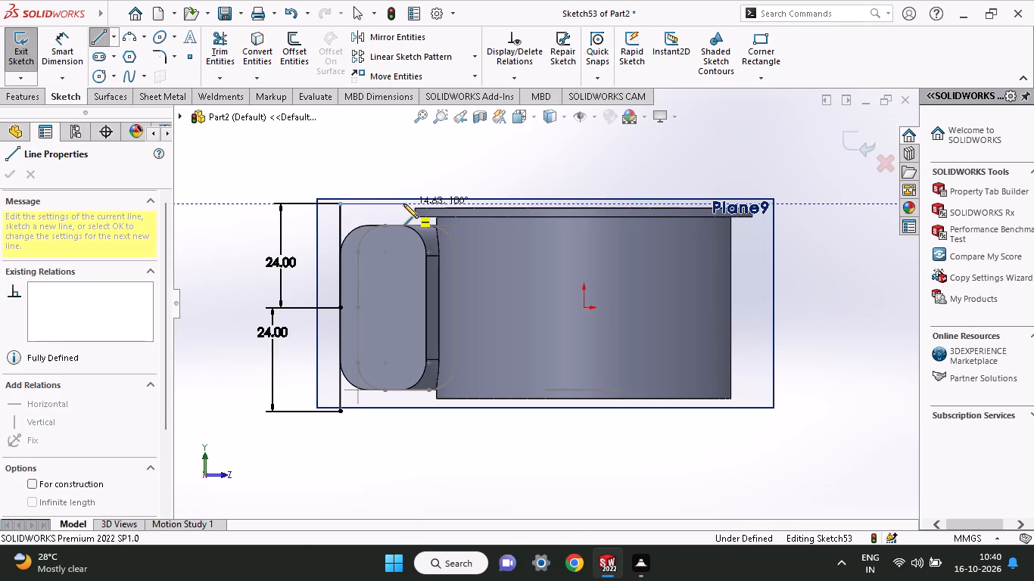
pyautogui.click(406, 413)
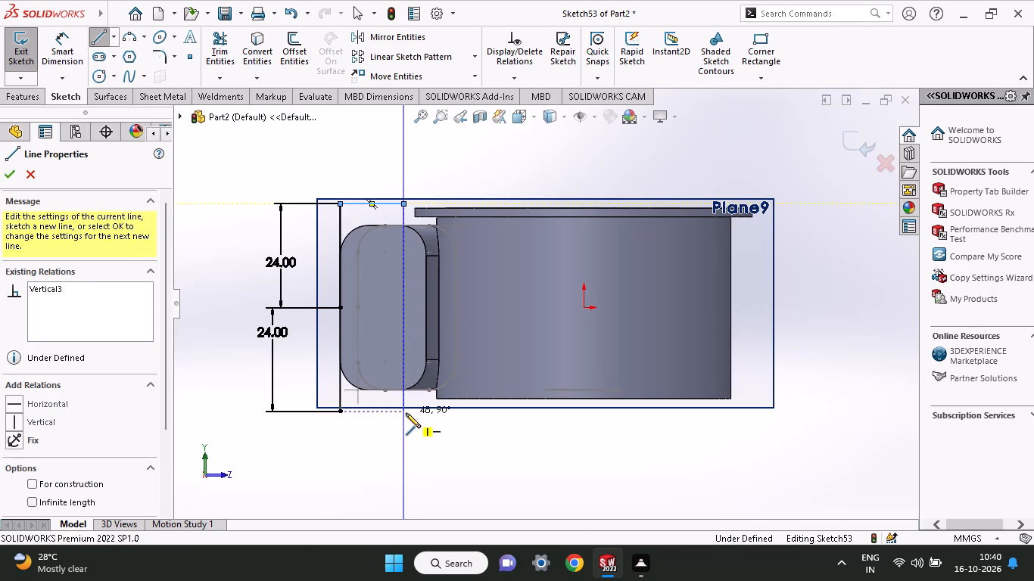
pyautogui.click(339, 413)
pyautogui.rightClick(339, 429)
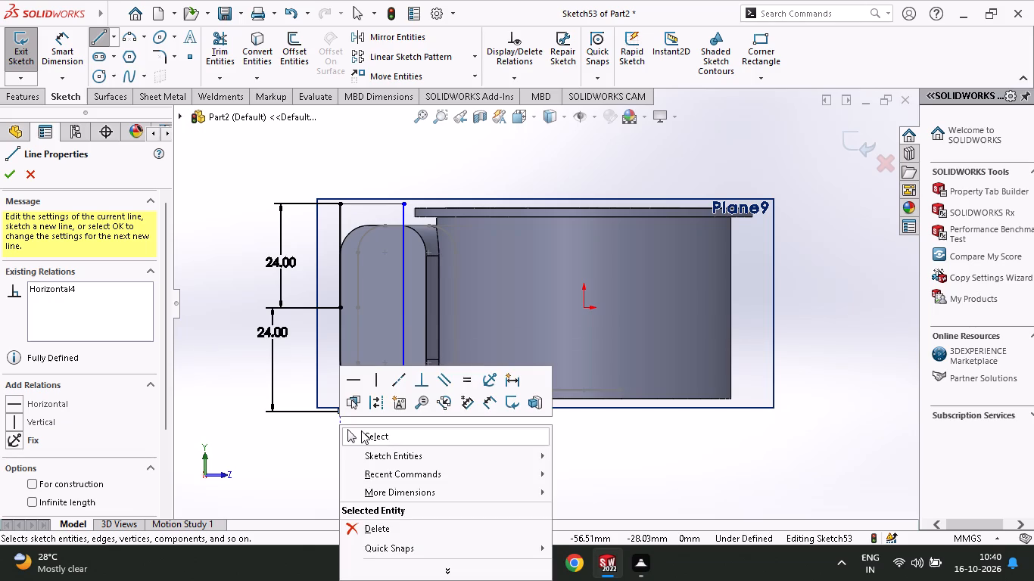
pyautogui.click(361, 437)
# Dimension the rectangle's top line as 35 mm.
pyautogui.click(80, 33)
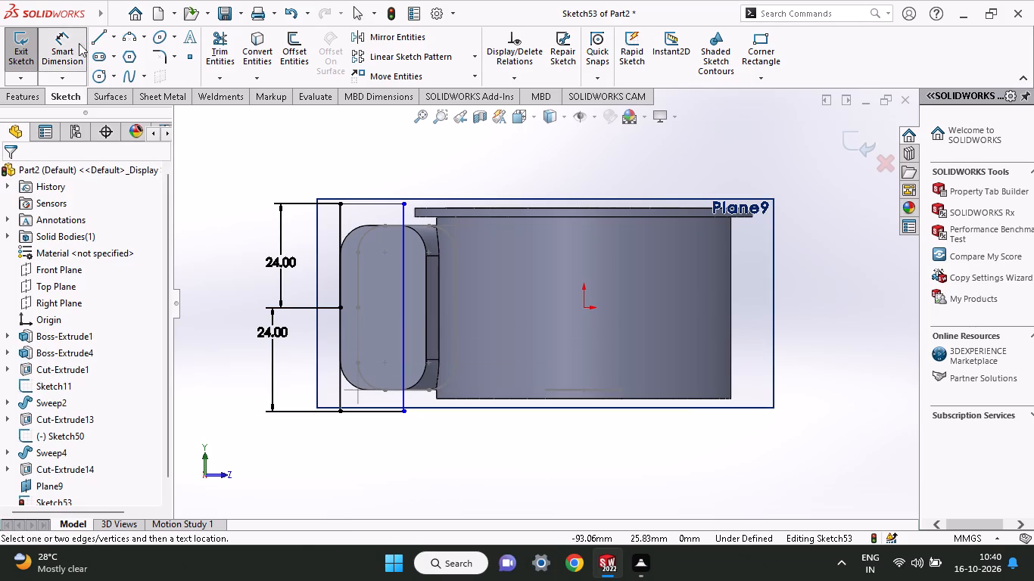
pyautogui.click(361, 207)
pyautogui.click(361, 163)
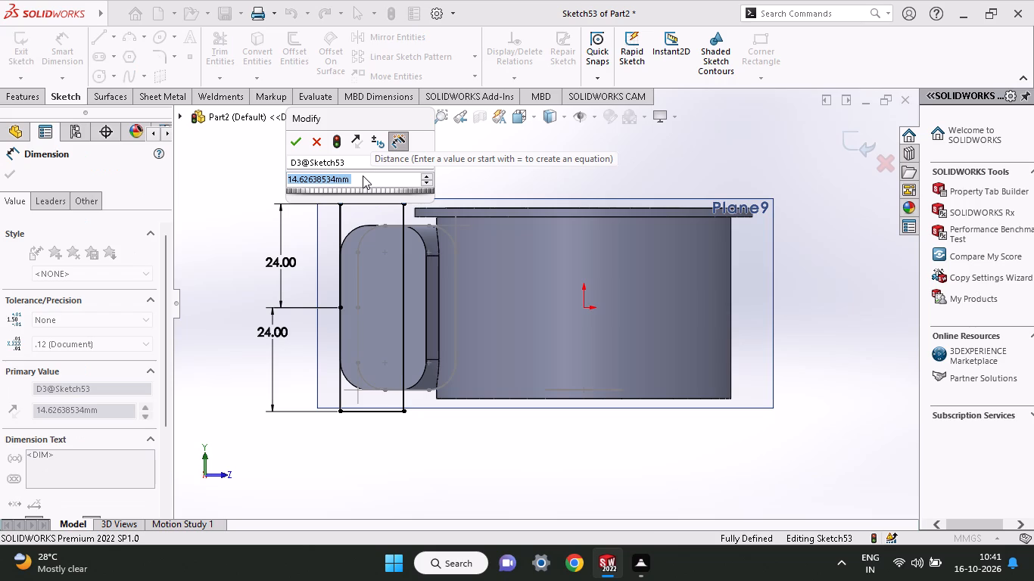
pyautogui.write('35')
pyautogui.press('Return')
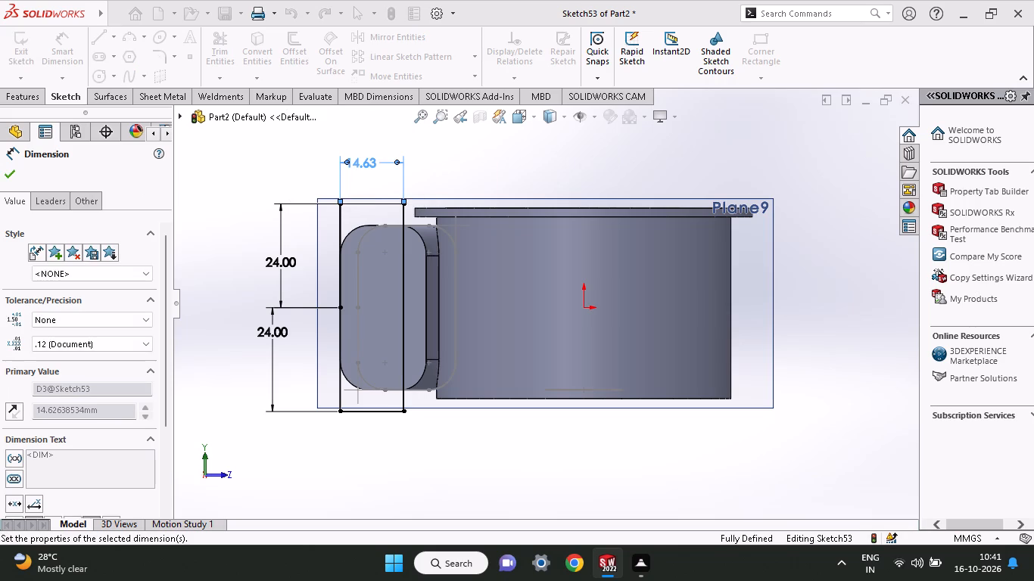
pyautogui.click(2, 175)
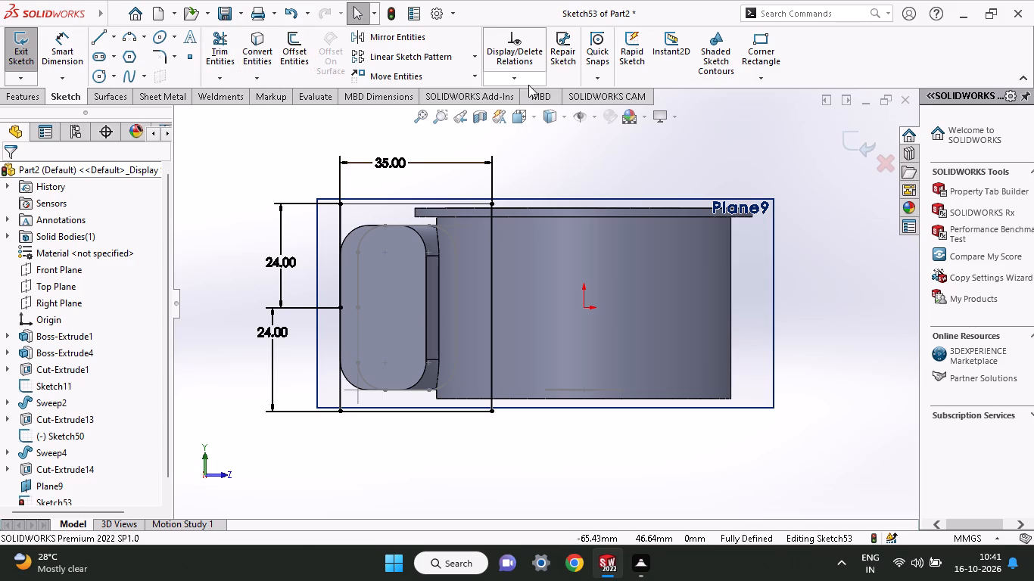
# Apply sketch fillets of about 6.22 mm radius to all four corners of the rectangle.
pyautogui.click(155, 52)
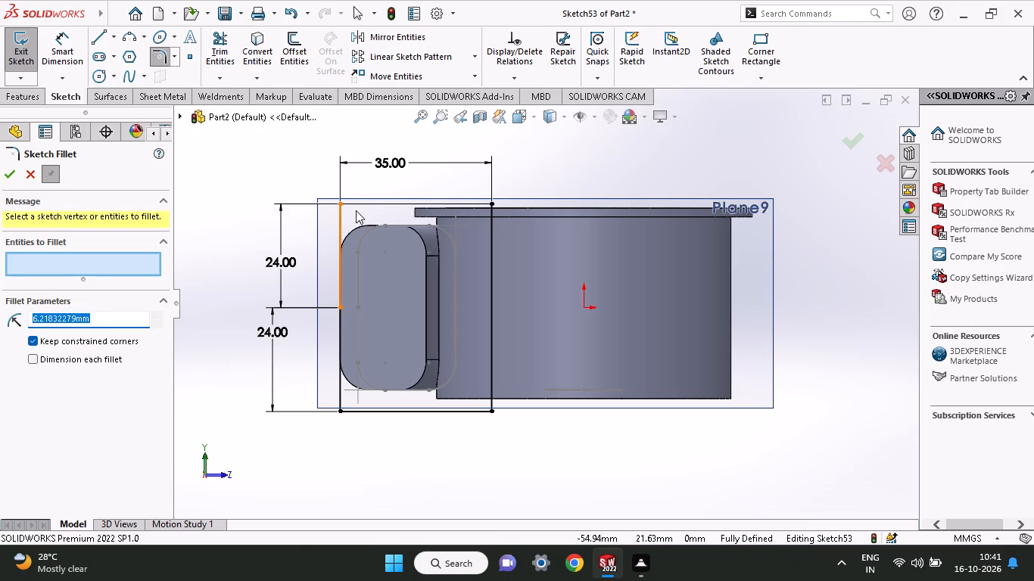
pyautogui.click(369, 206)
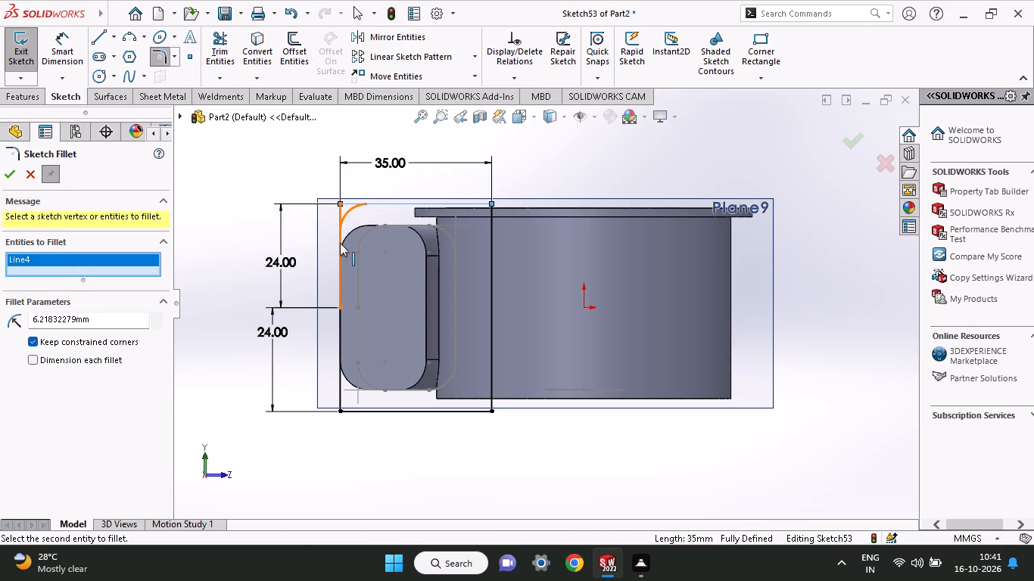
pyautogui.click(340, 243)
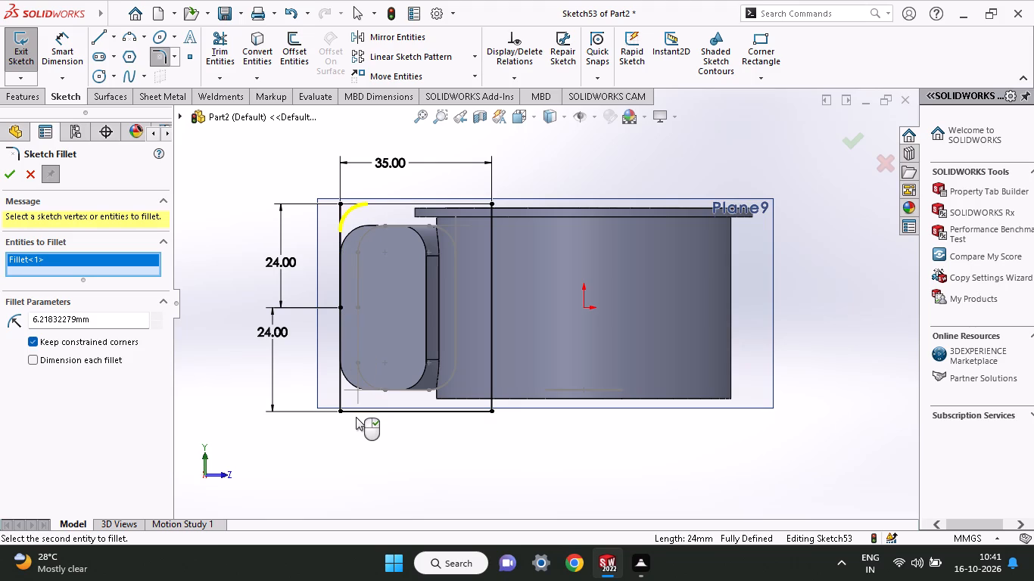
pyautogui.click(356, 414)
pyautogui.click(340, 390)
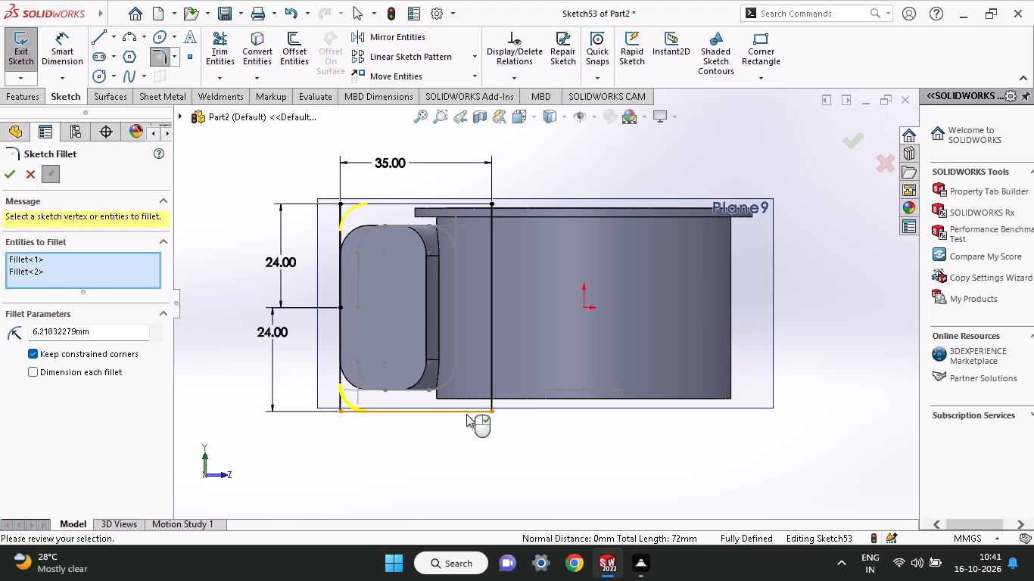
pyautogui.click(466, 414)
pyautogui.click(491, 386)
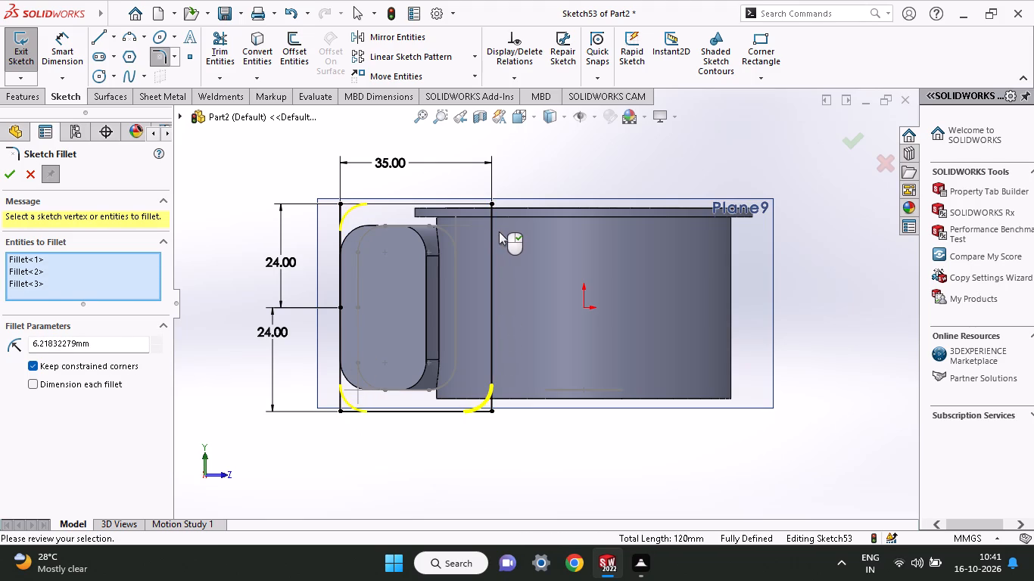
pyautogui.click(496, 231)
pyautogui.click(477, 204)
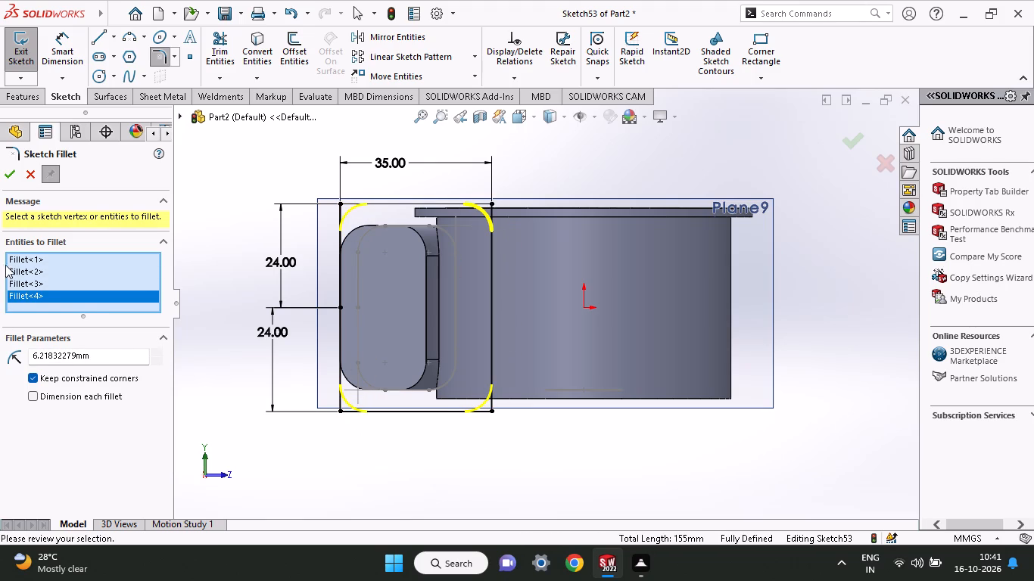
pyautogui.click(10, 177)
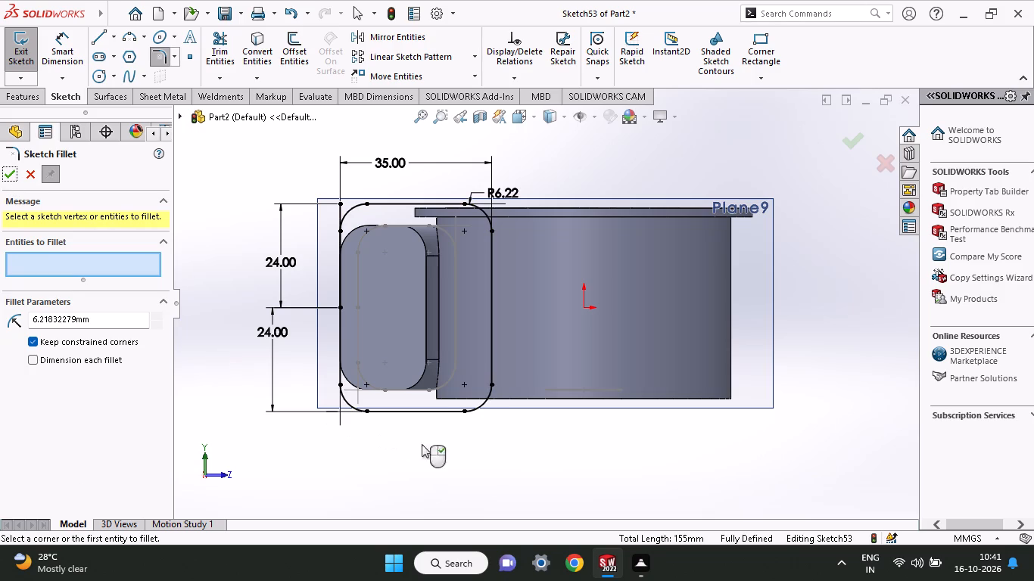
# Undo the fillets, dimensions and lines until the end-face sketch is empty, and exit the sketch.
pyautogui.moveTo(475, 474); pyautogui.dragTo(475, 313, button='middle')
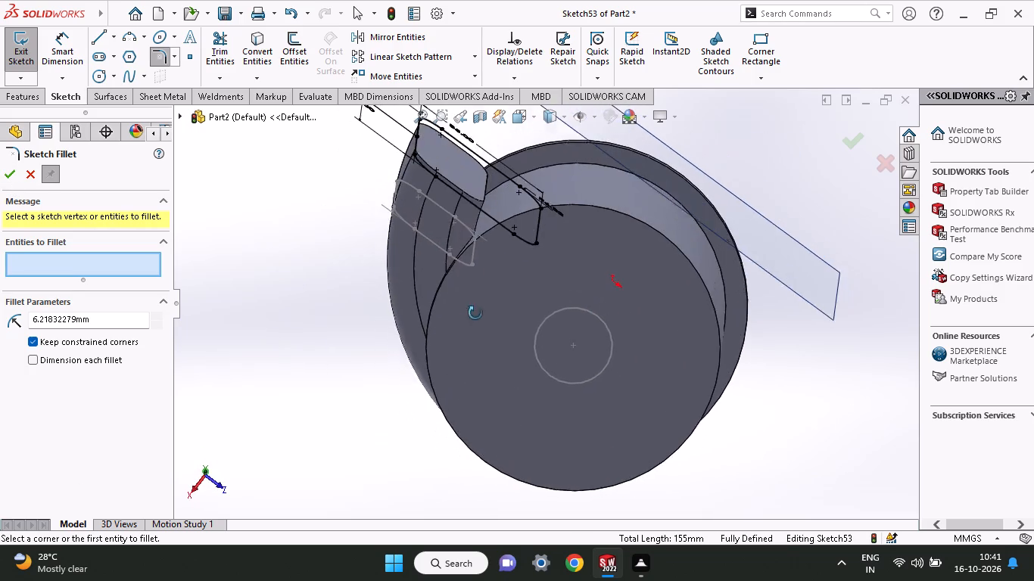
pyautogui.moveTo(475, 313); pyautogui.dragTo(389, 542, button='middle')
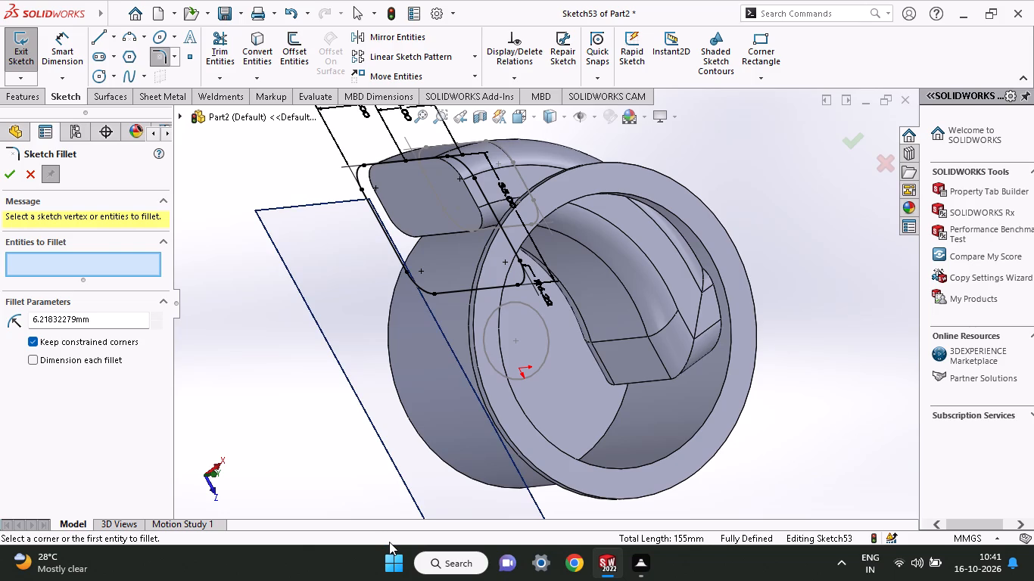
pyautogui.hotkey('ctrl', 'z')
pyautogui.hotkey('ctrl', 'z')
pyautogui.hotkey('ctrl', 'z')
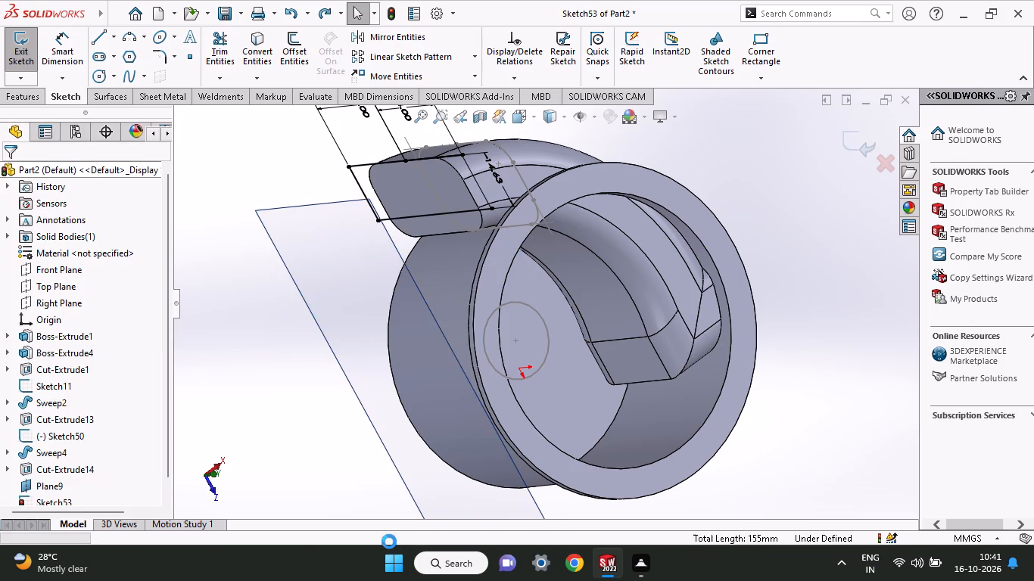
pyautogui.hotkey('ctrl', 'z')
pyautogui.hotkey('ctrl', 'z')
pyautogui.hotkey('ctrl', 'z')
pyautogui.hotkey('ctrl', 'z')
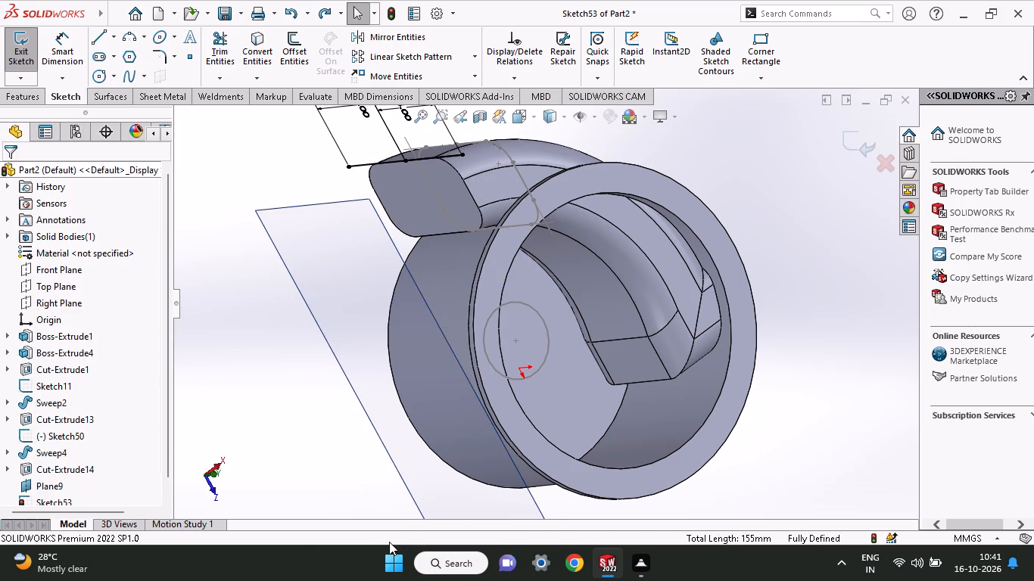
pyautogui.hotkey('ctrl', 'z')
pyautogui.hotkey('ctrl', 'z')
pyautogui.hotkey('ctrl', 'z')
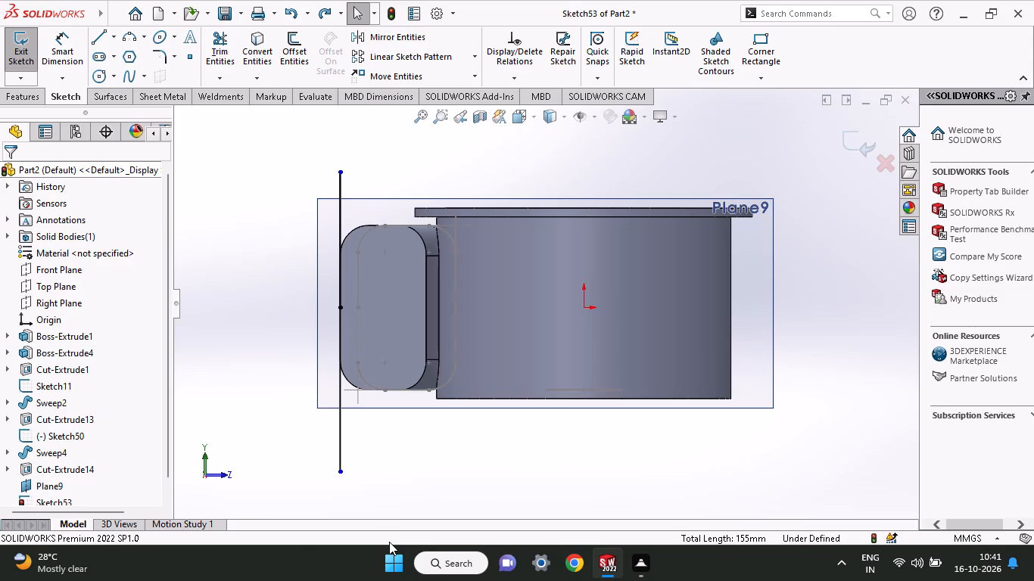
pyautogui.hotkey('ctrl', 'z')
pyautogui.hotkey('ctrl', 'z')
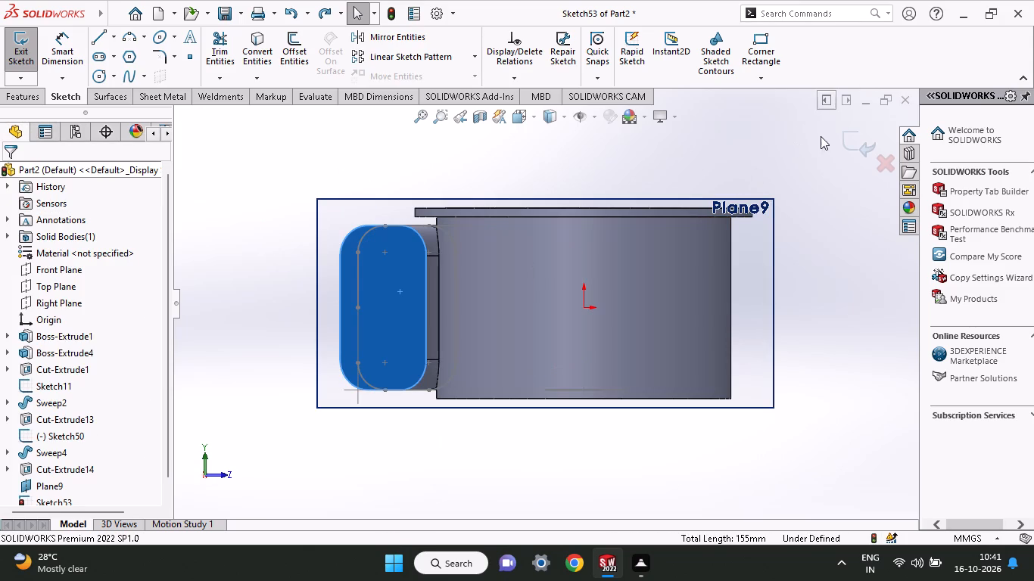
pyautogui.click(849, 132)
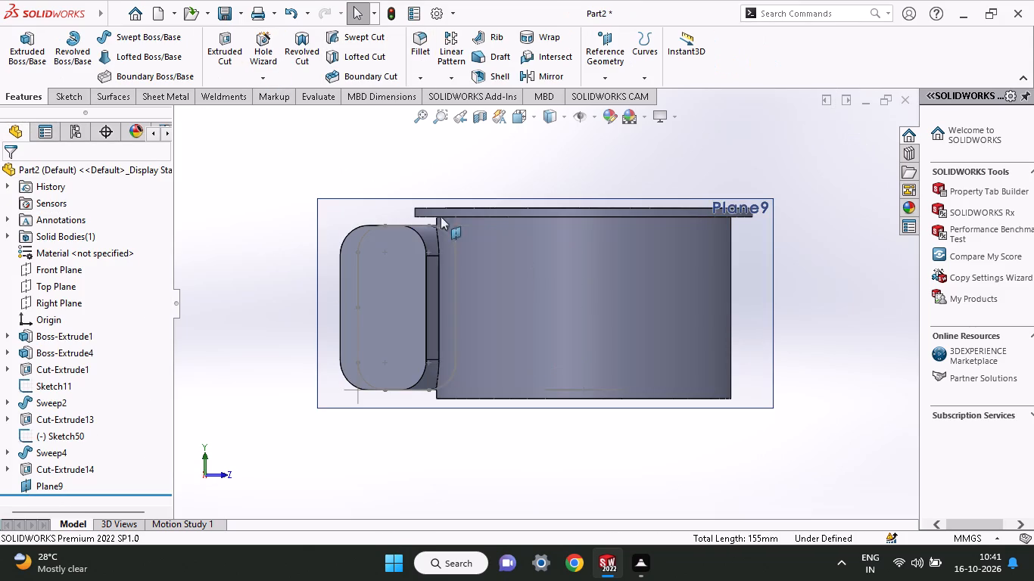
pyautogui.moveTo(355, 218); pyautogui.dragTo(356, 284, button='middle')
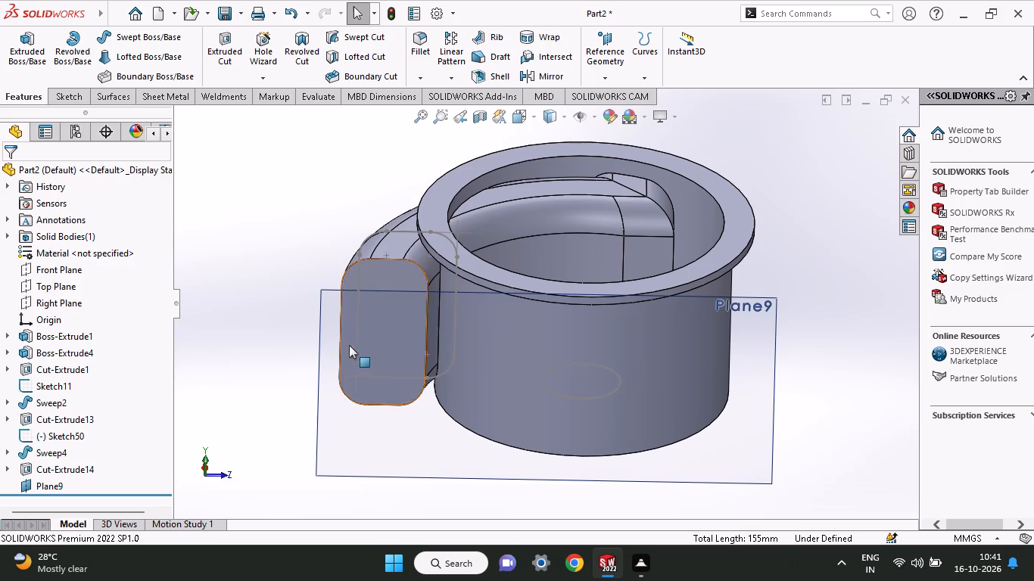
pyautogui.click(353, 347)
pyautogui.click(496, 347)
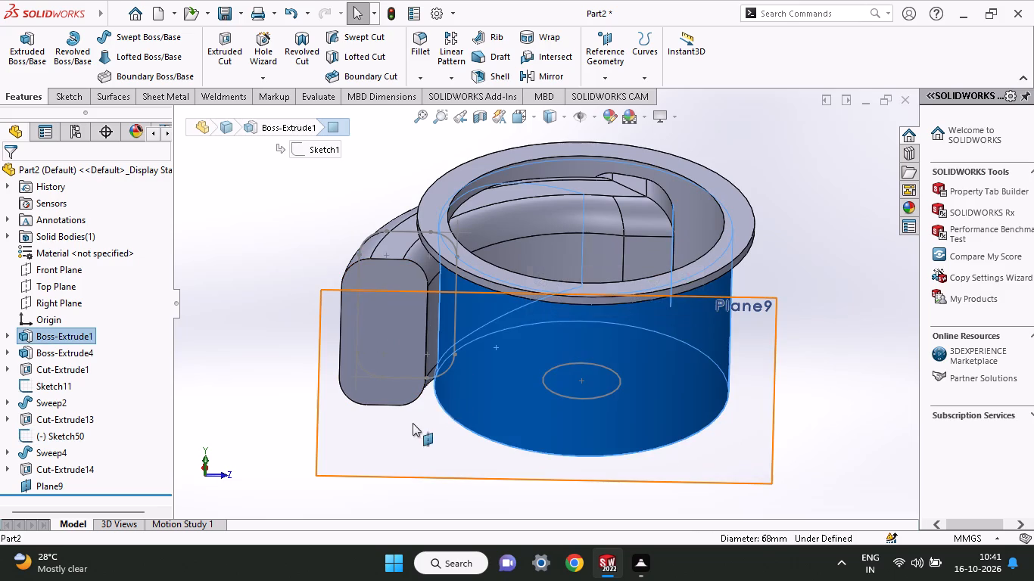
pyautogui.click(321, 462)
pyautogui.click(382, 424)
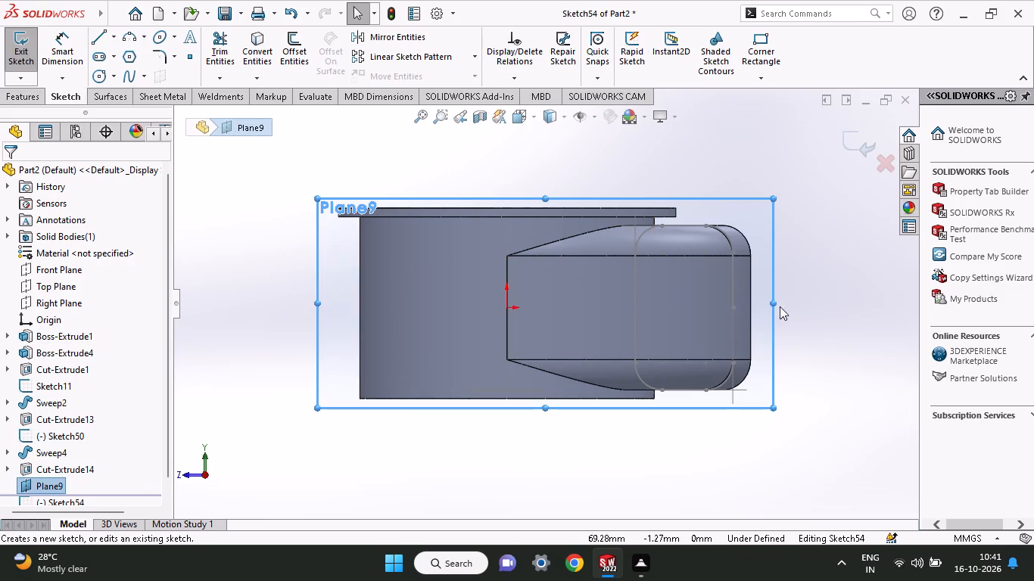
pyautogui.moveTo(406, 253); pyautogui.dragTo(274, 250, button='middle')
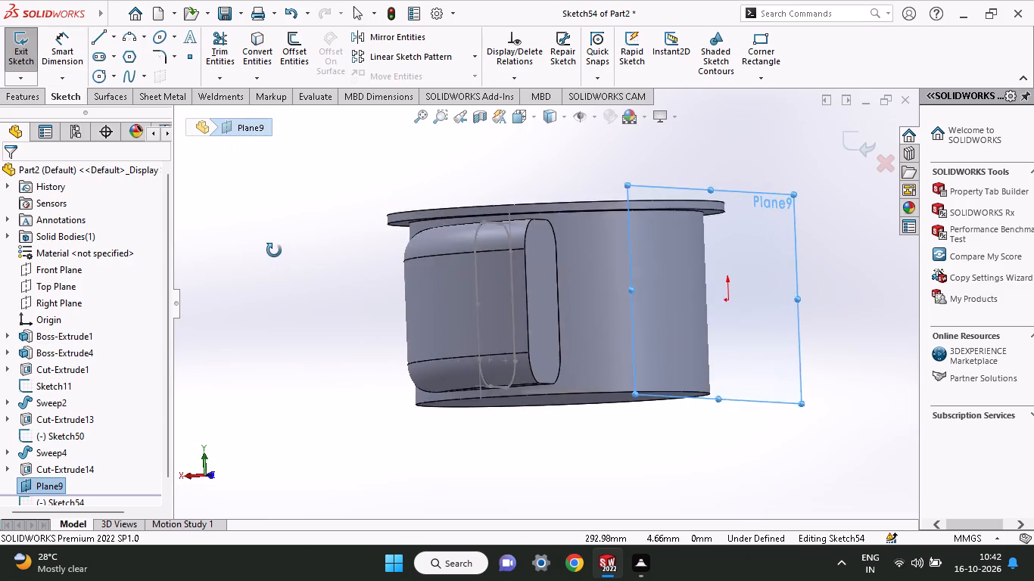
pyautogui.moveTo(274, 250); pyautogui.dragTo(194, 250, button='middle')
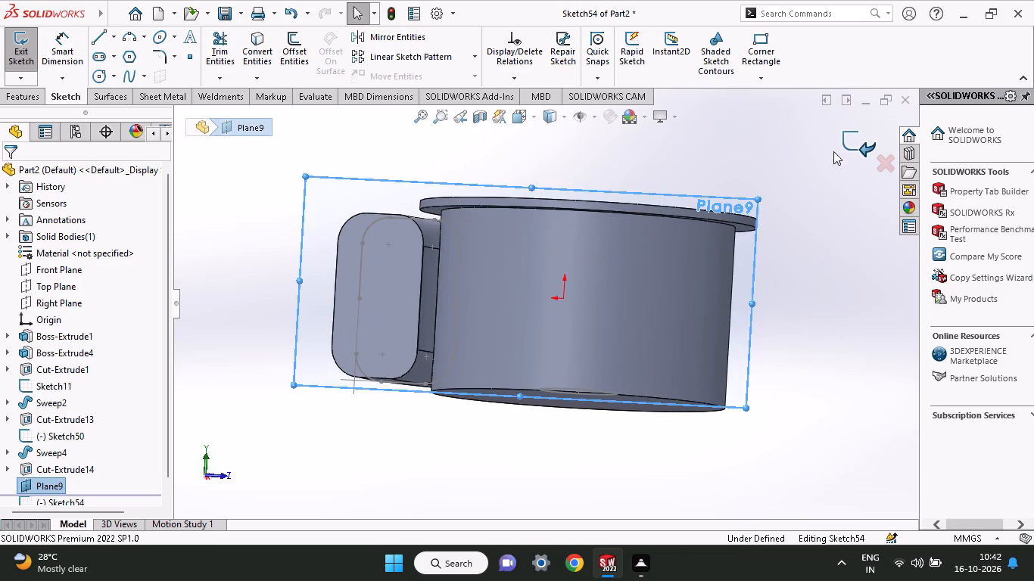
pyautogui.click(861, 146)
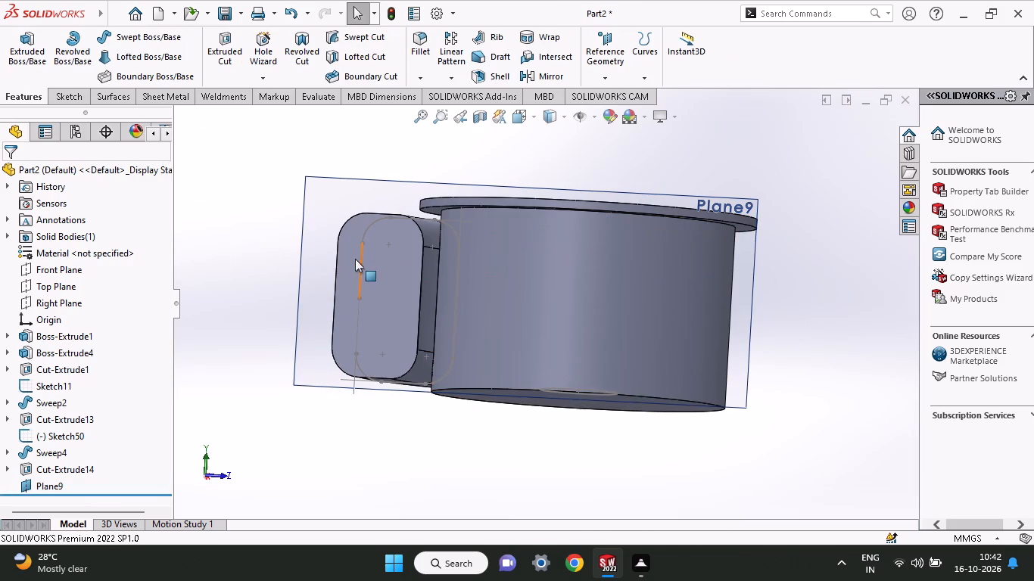
# Start a sketch on the offset reference plane and draw a vertical line about 59 mm long through the extension's outer edge midpoint.
pyautogui.click(313, 193)
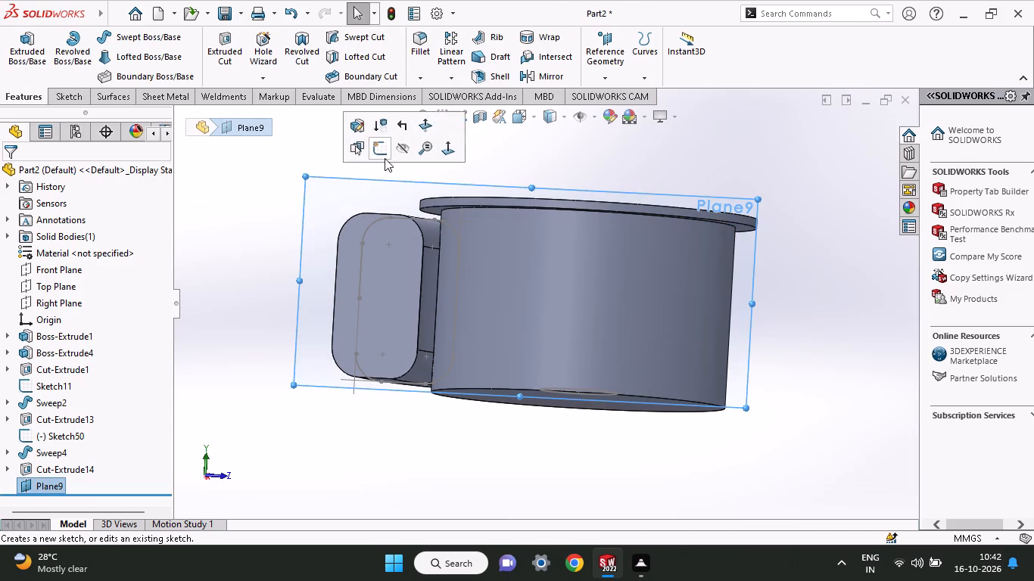
pyautogui.click(385, 158)
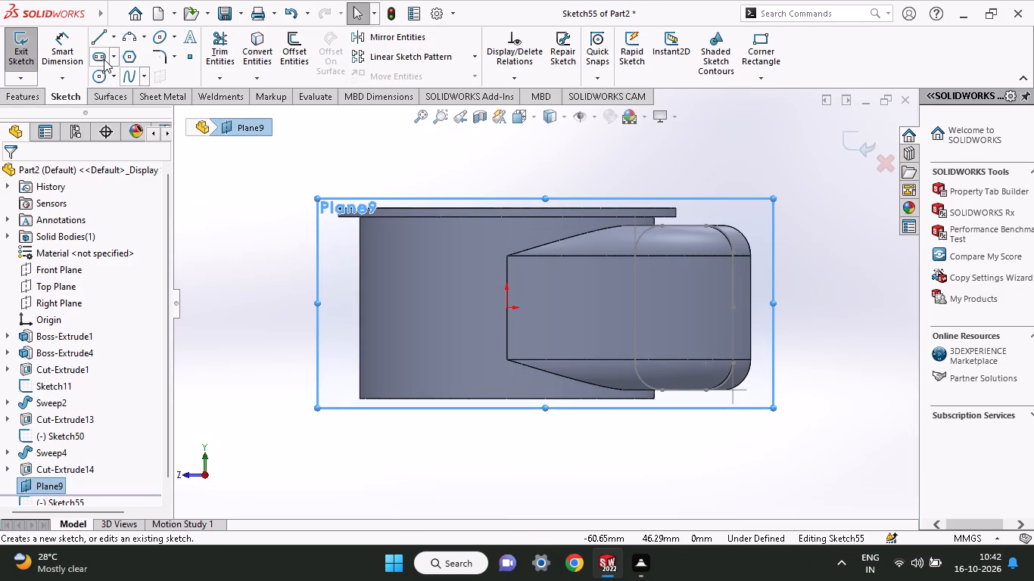
pyautogui.click(101, 39)
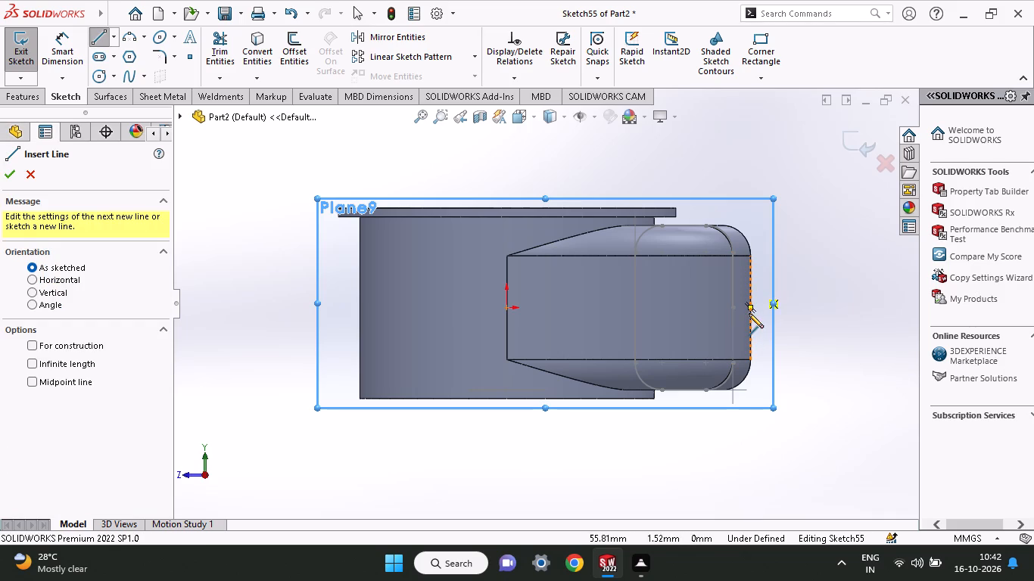
pyautogui.click(752, 308)
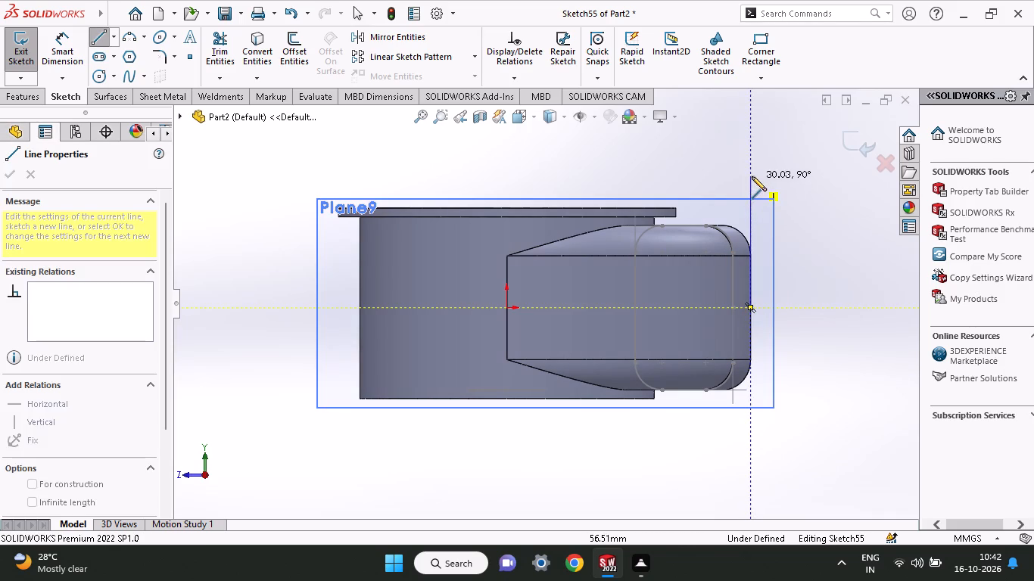
pyautogui.click(752, 176)
pyautogui.click(752, 433)
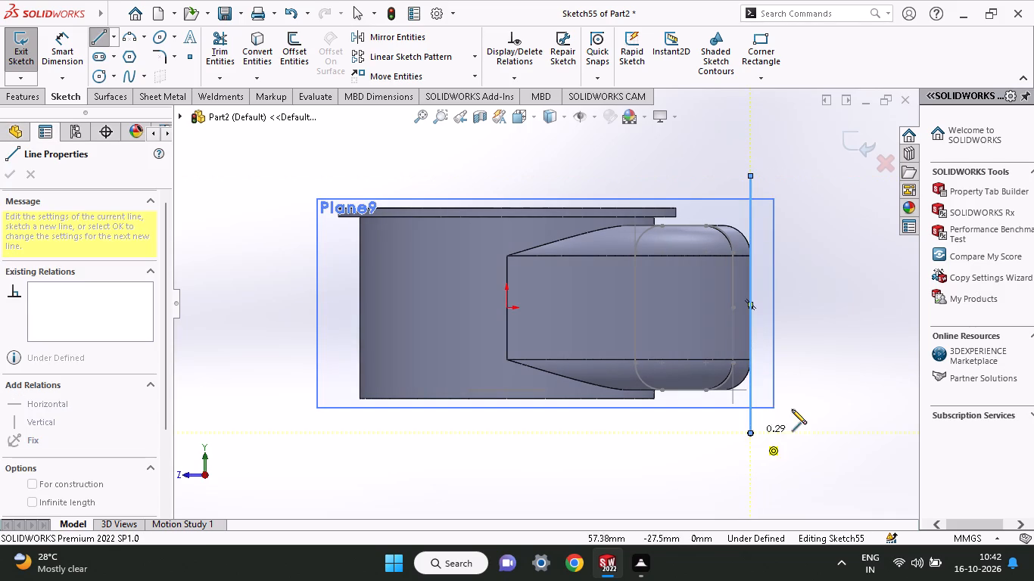
pyautogui.rightClick(825, 363)
pyautogui.click(840, 373)
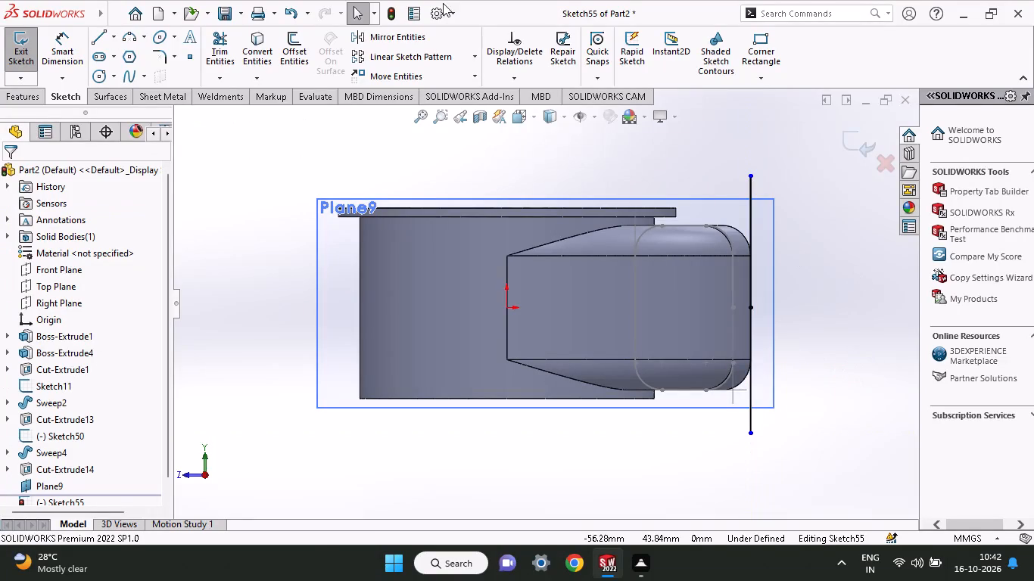
# Dimension the vertical line's upper and lower ends as 24 mm each from the extension edge's midpoint.
pyautogui.click(61, 43)
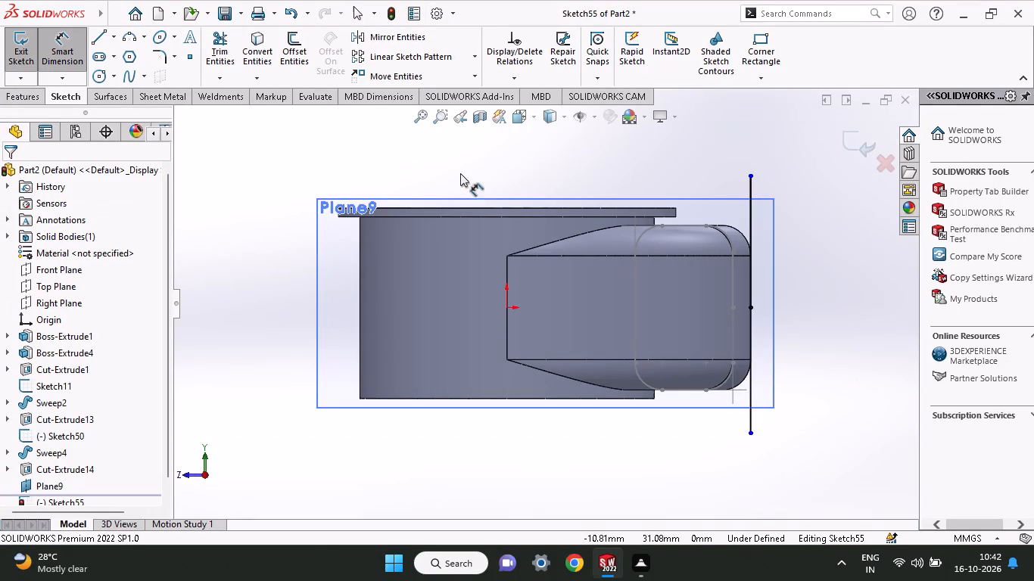
pyautogui.click(752, 308)
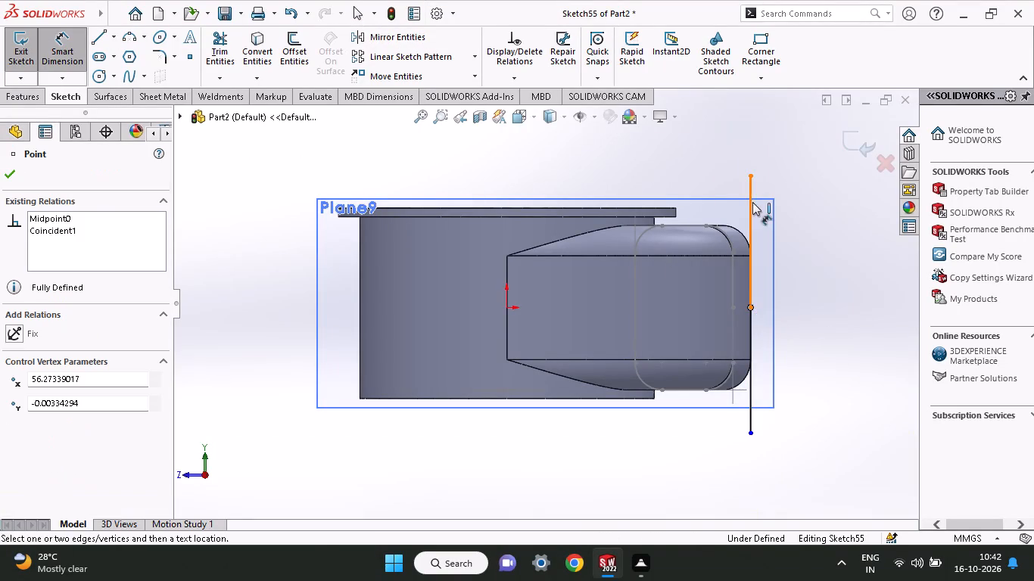
pyautogui.click(754, 175)
pyautogui.click(808, 250)
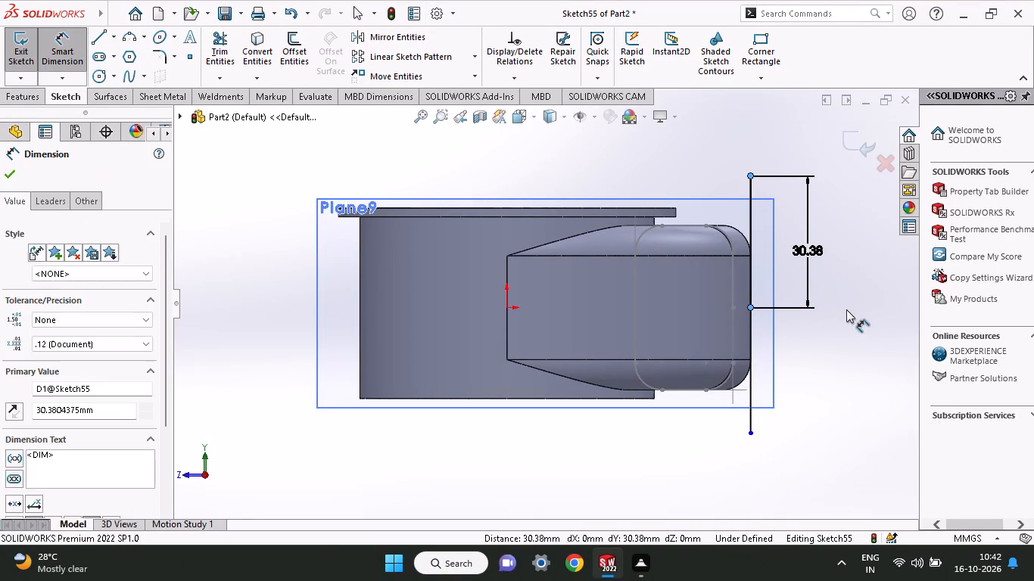
pyautogui.write('24')
pyautogui.press('Return')
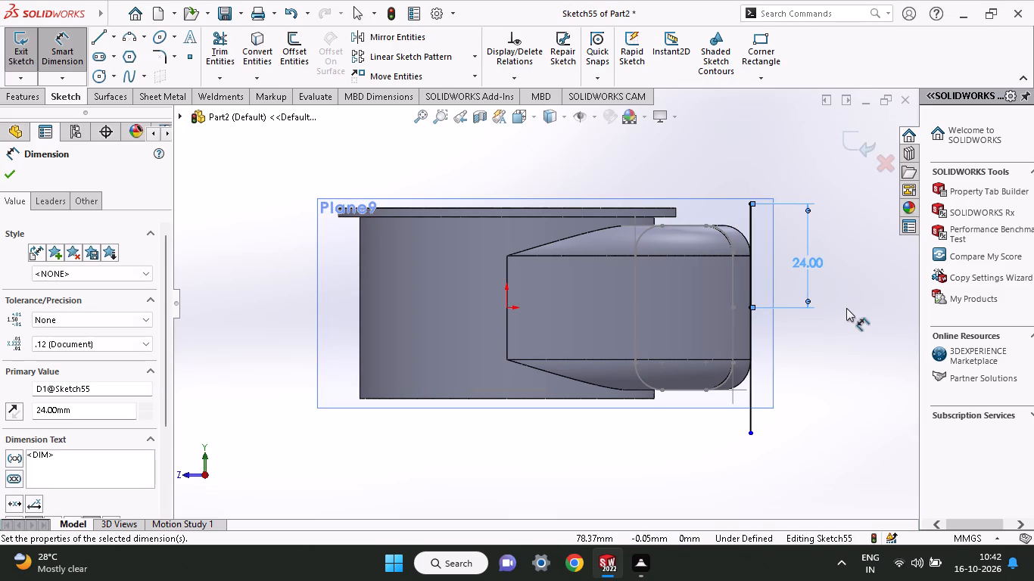
pyautogui.click(752, 432)
pyautogui.click(752, 309)
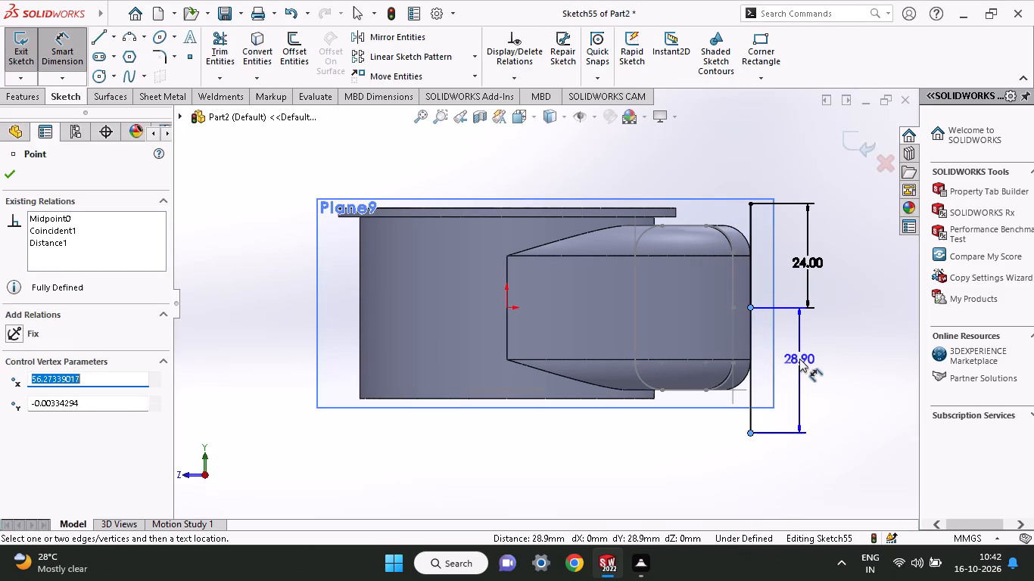
pyautogui.click(802, 359)
pyautogui.write('24')
pyautogui.press('Return')
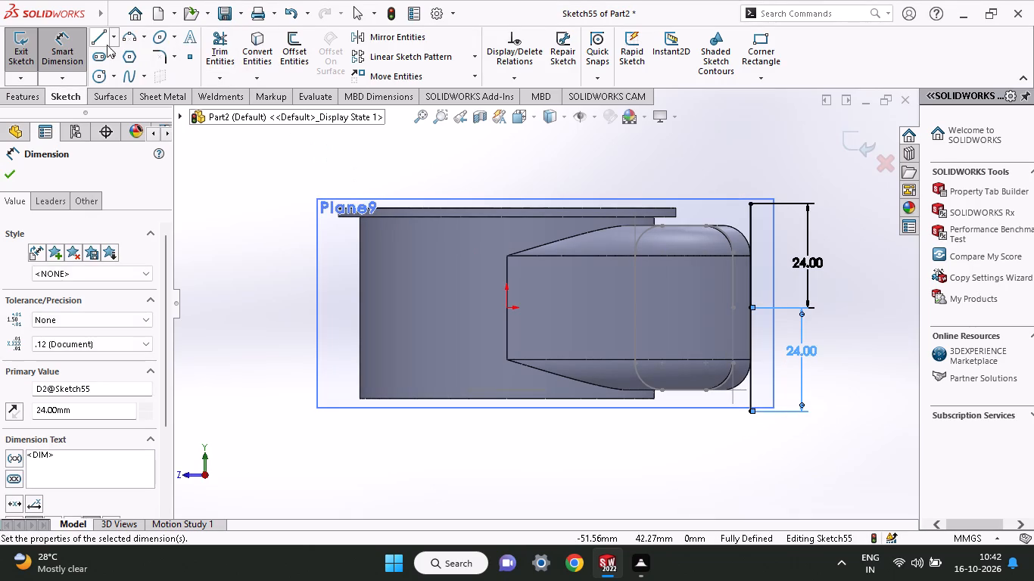
# Sketch lines joining the vertical line's ends into a closed rectangle about 21 mm wide, extending toward the cylinder.
pyautogui.click(106, 41)
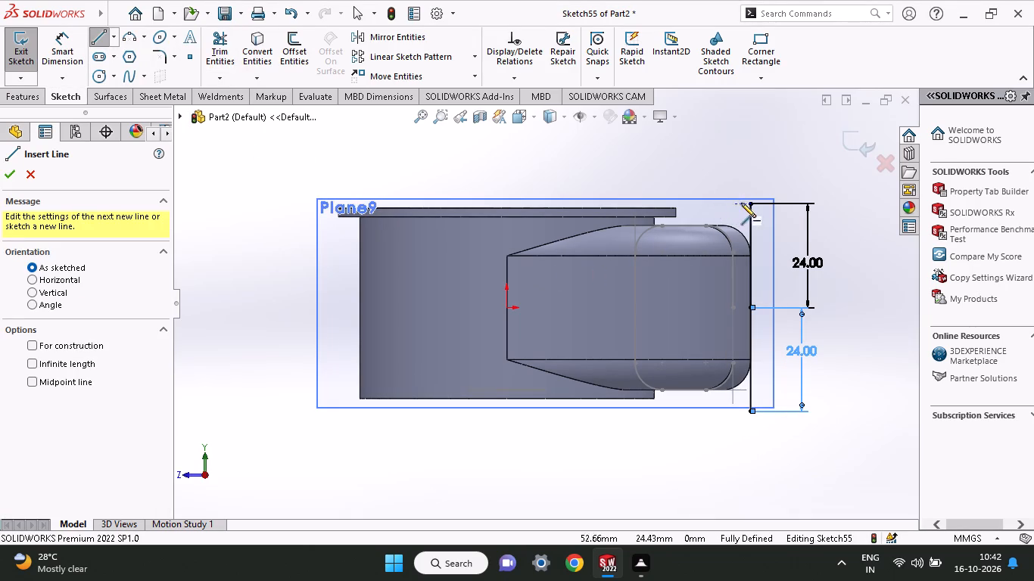
pyautogui.click(748, 203)
pyautogui.click(661, 203)
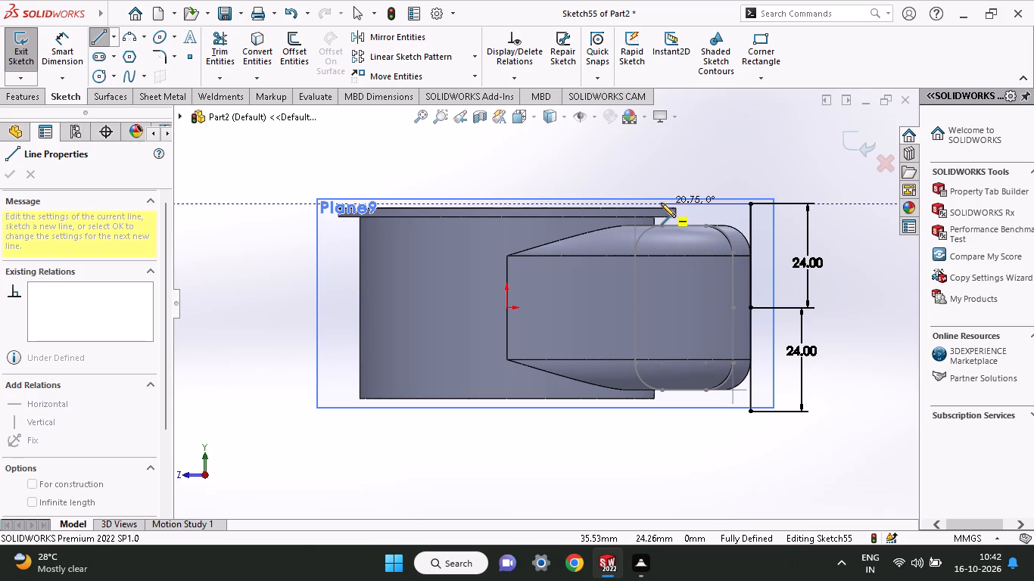
pyautogui.click(662, 408)
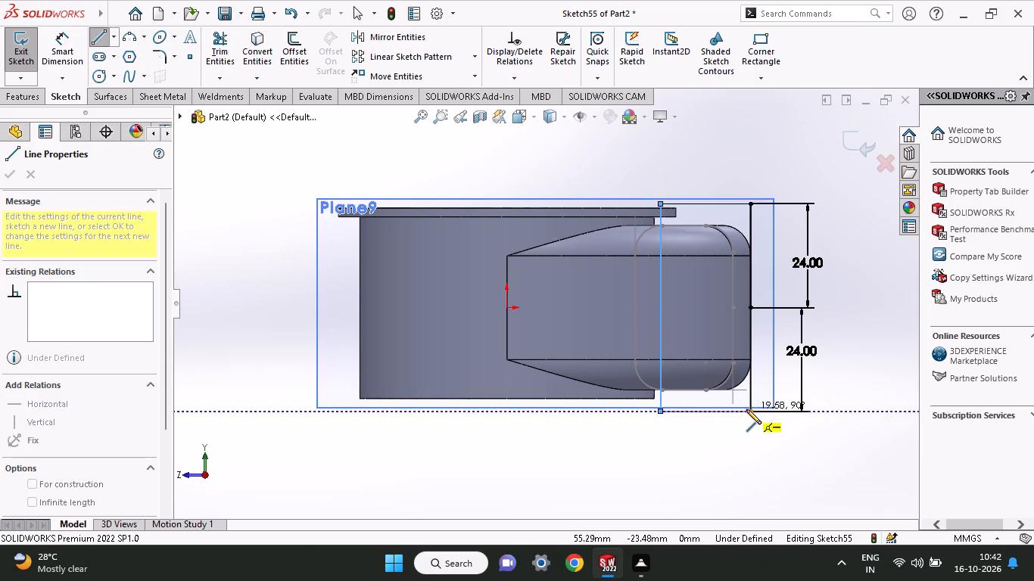
pyautogui.click(746, 409)
pyautogui.rightClick(699, 452)
pyautogui.click(726, 435)
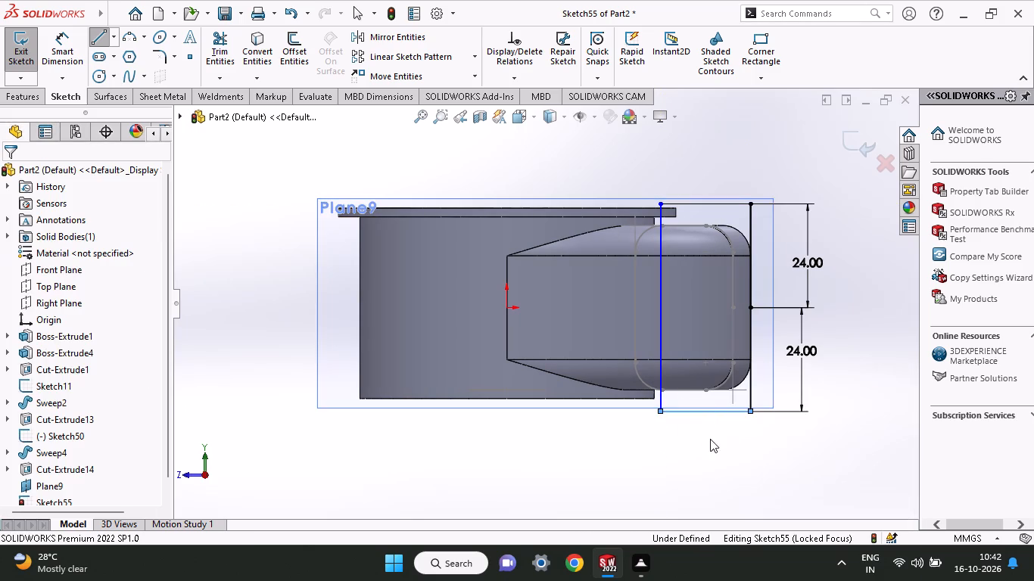
# Dimension the rectangle's top line as 35 mm.
pyautogui.moveTo(645, 354); pyautogui.dragTo(483, 340, button='middle')
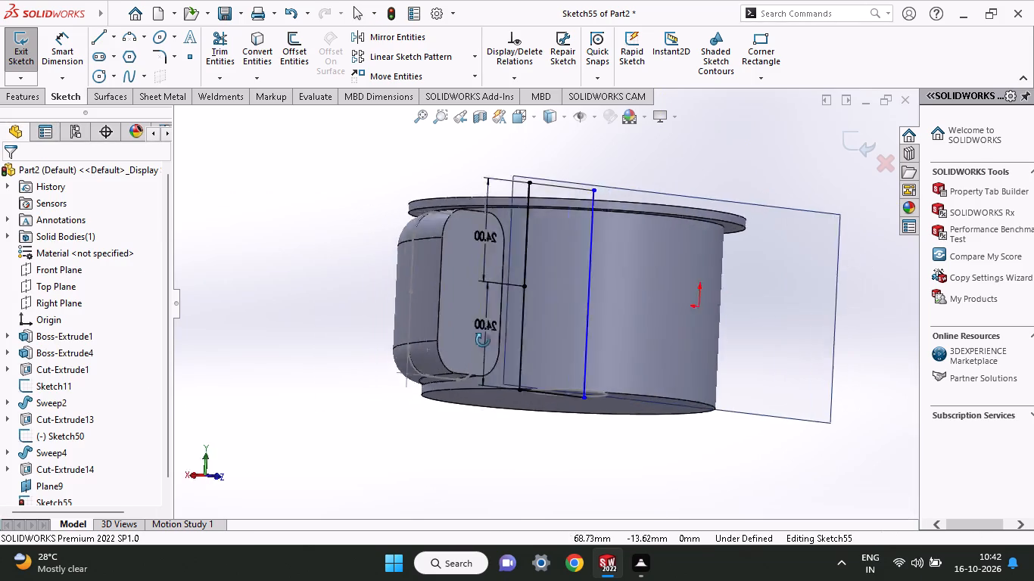
pyautogui.moveTo(483, 340); pyautogui.dragTo(403, 377, button='middle')
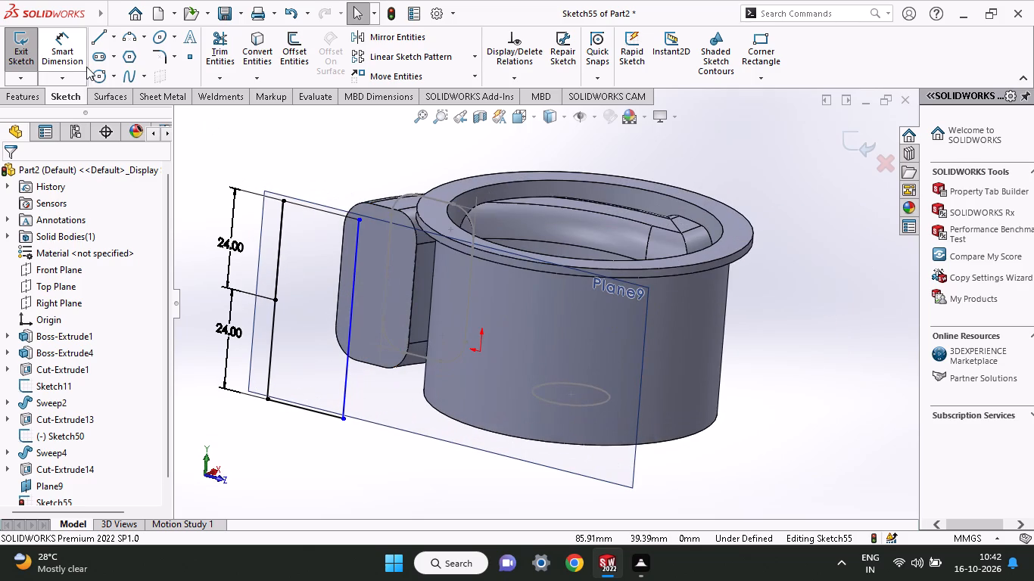
pyautogui.click(67, 51)
pyautogui.click(325, 214)
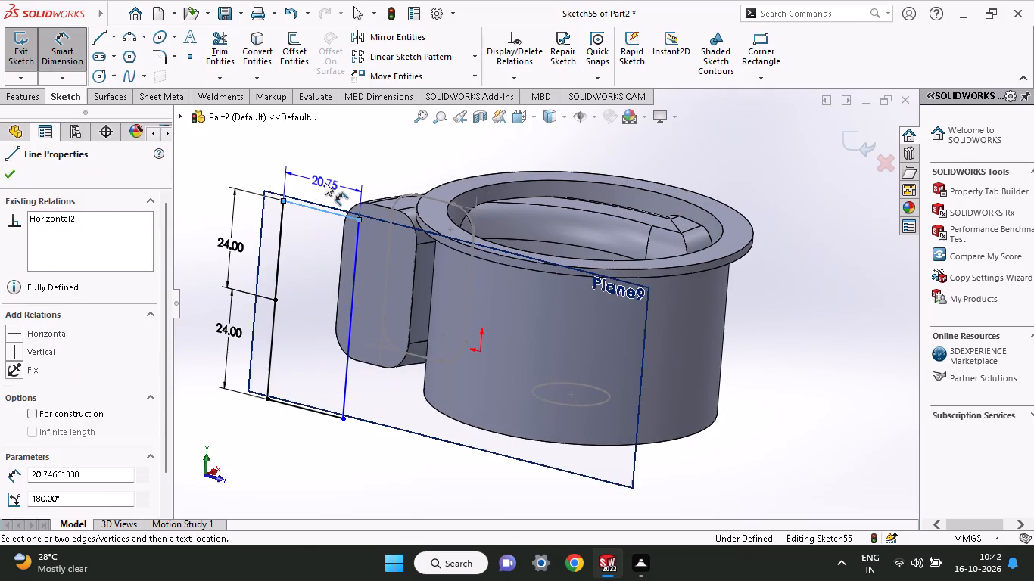
pyautogui.click(325, 182)
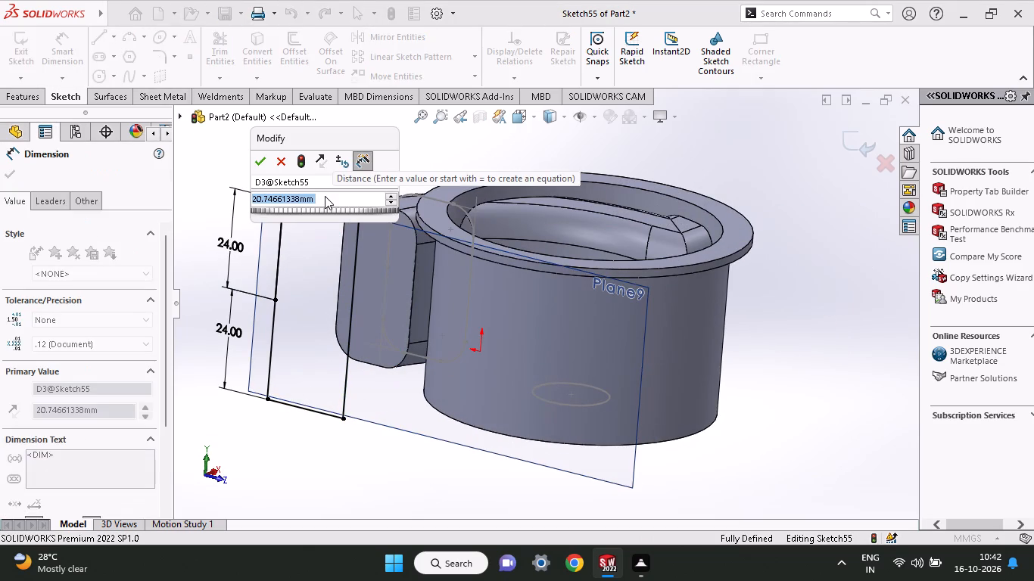
pyautogui.write('35')
pyautogui.press('Return')
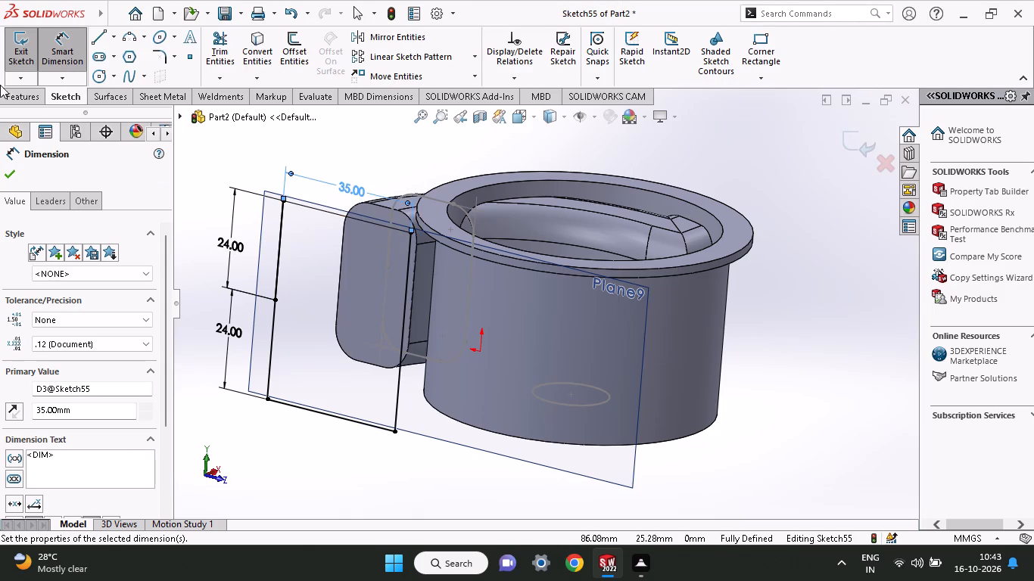
pyautogui.click(5, 176)
# Apply sketch fillets of 7 mm radius to all four corners of the rectangle.
pyautogui.click(156, 57)
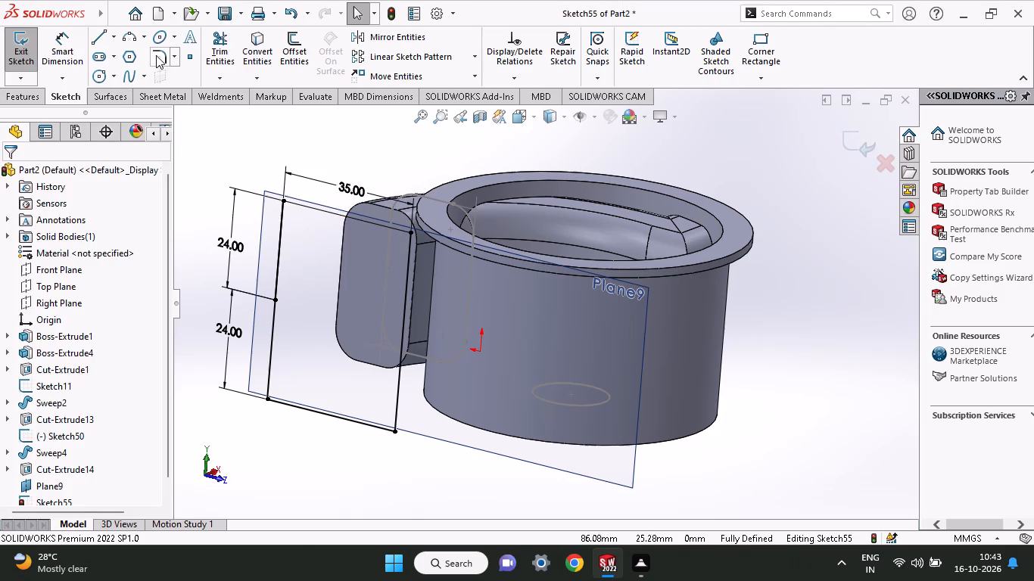
pyautogui.click(301, 201)
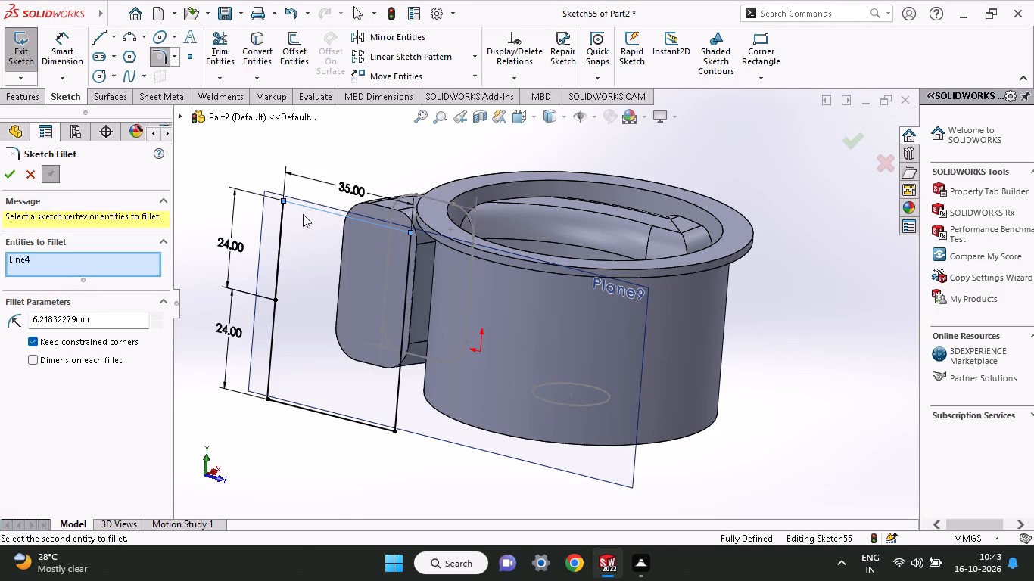
pyautogui.click(285, 221)
pyautogui.click(282, 399)
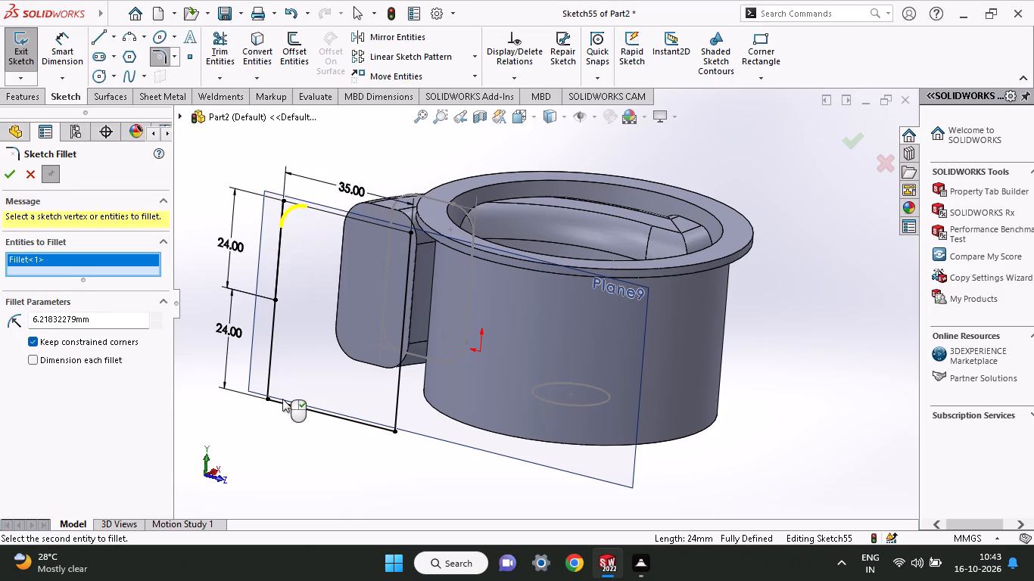
pyautogui.click(271, 366)
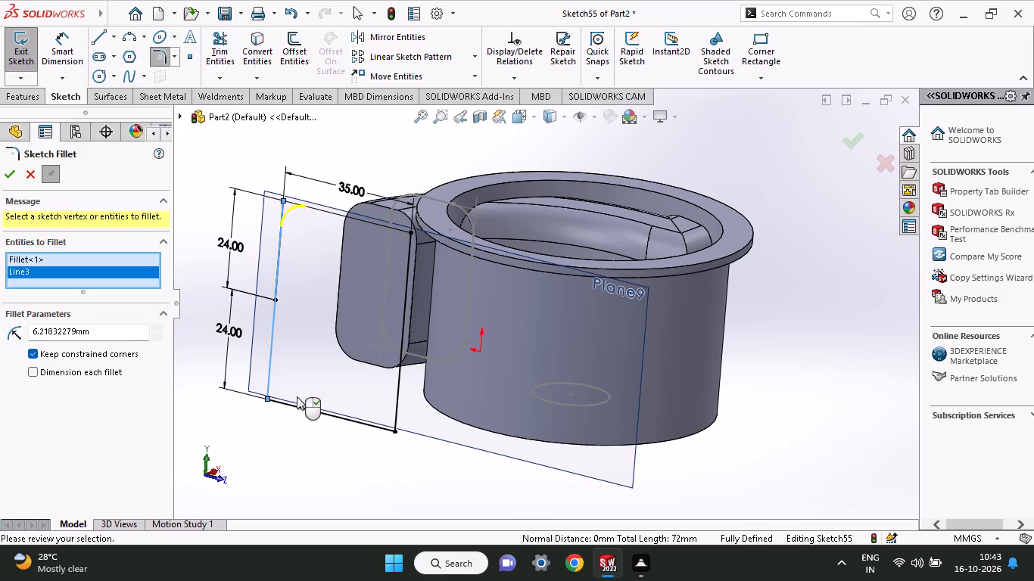
pyautogui.click(296, 411)
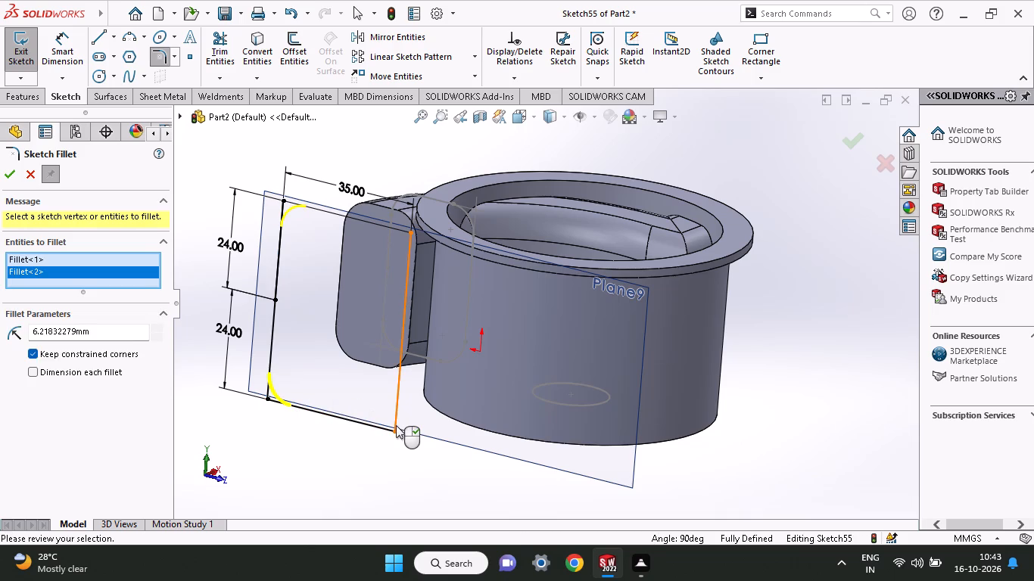
pyautogui.click(397, 429)
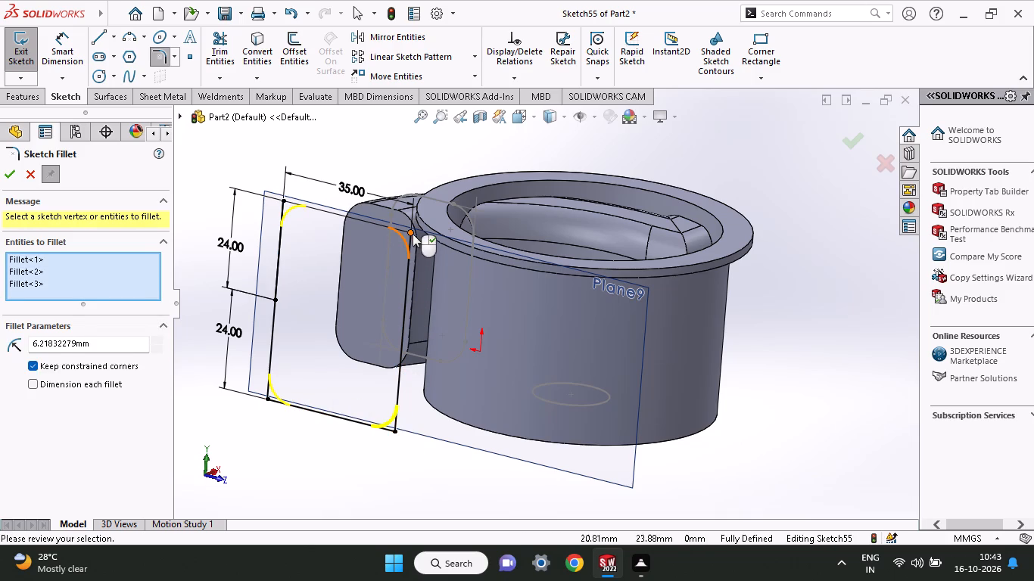
pyautogui.click(413, 234)
pyautogui.moveTo(114, 356); pyautogui.dragTo(53, 357)
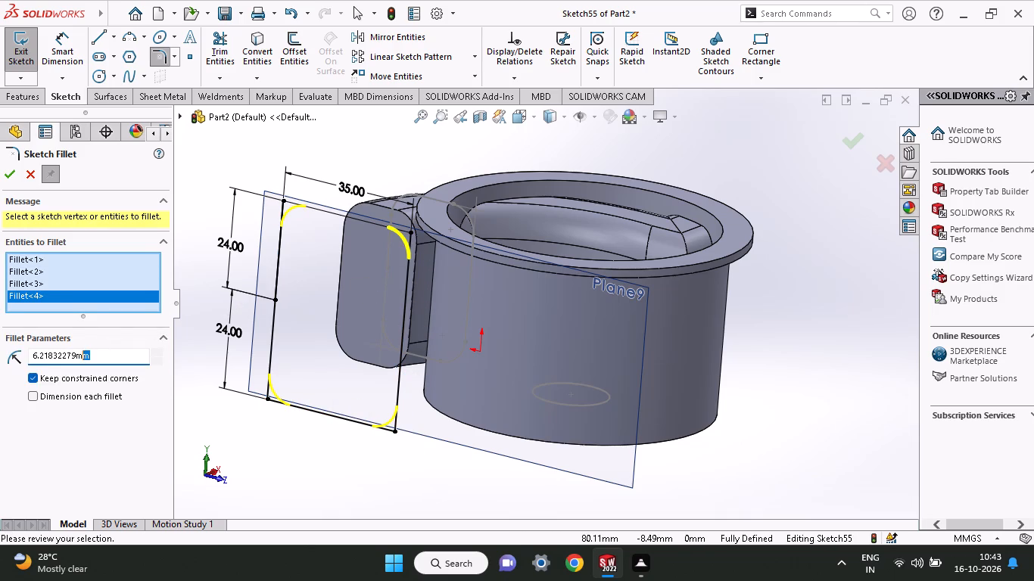
pyautogui.moveTo(53, 357); pyautogui.dragTo(0, 355)
pyautogui.press('7')
pyautogui.press('Return')
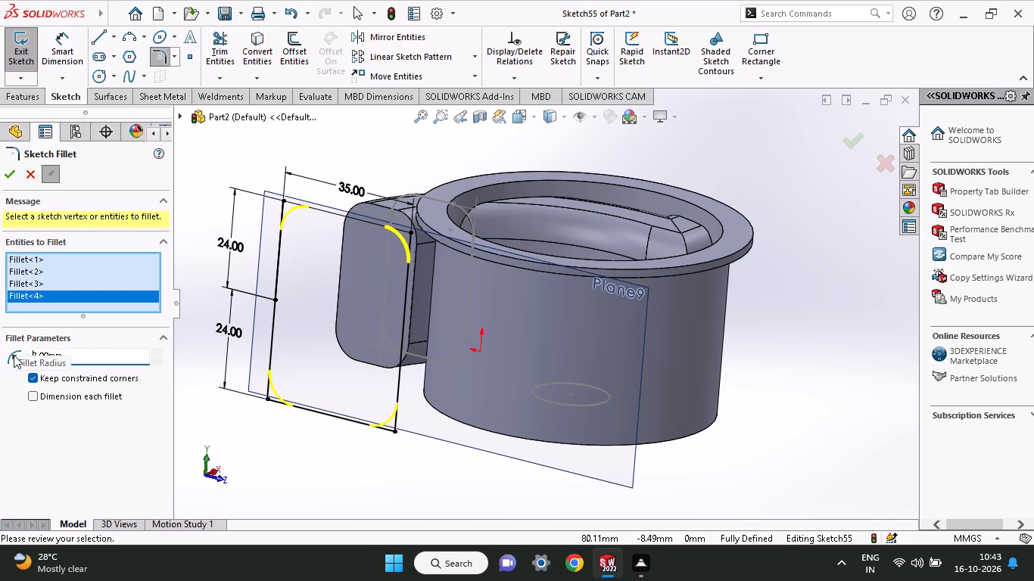
pyautogui.click(13, 179)
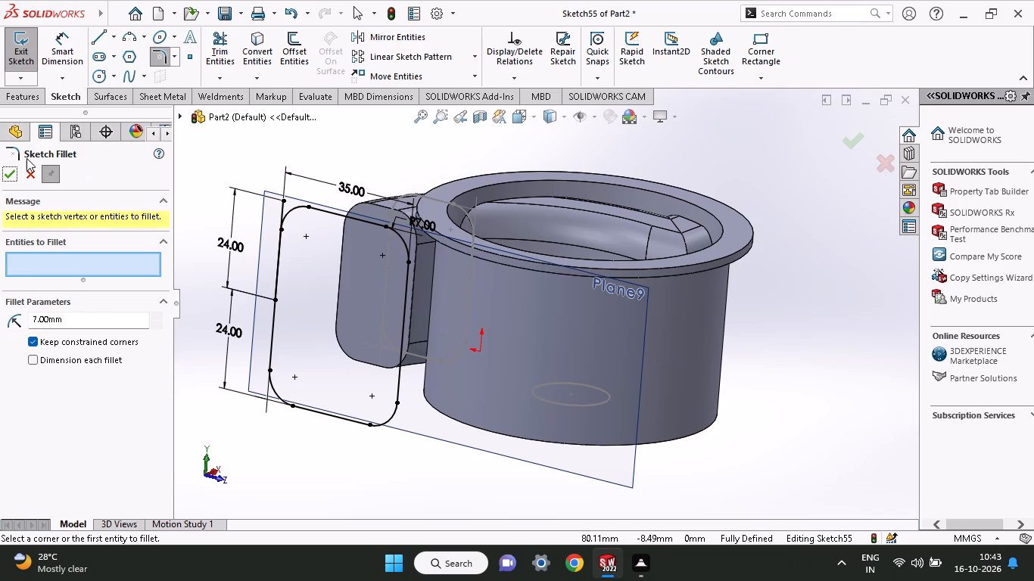
pyautogui.click(10, 170)
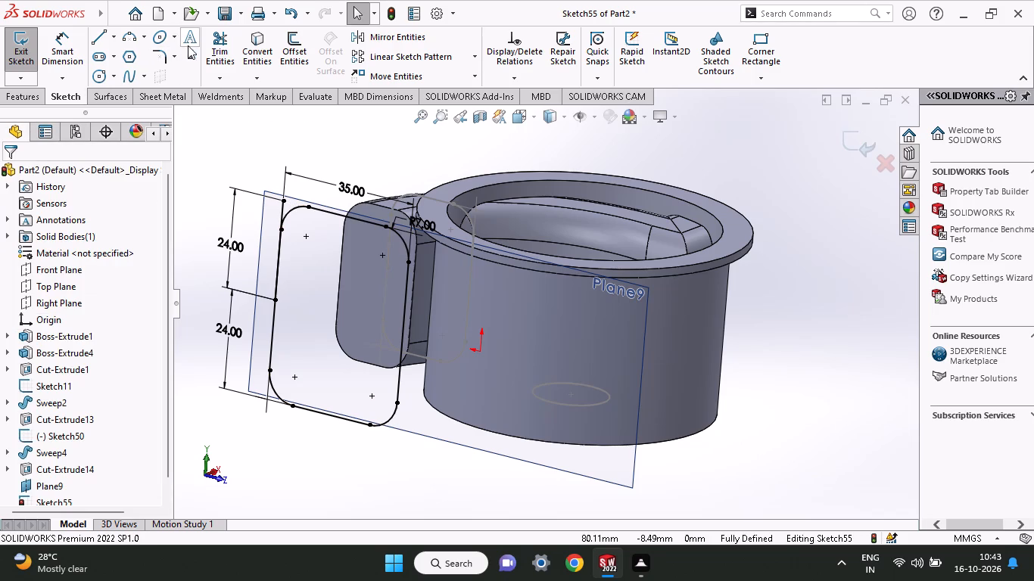
# Trim the leftover line stub extending beyond the fillet at the profile's upper outer corner.
pyautogui.click(213, 36)
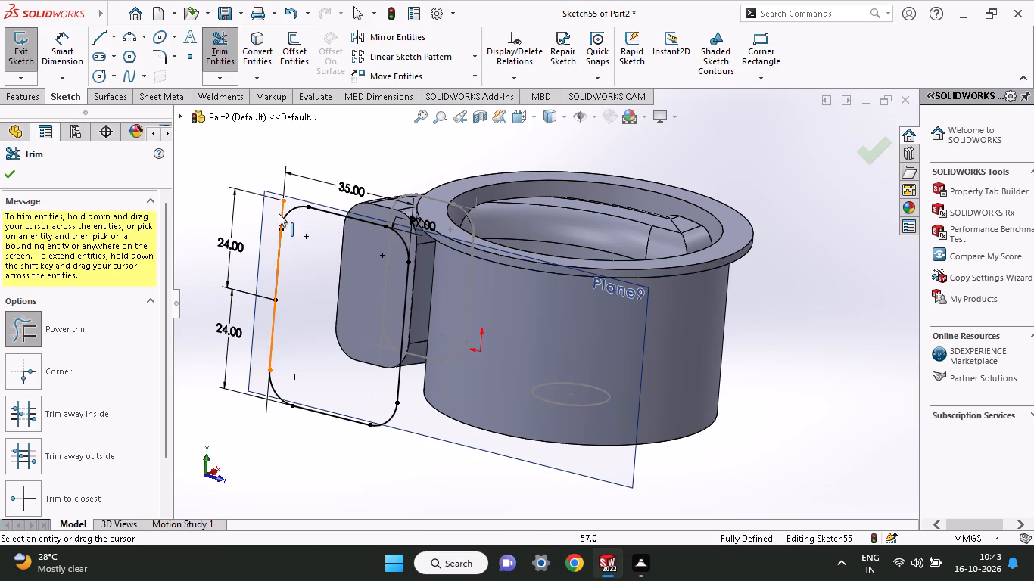
pyautogui.moveTo(272, 212); pyautogui.dragTo(291, 208)
pyautogui.click(9, 173)
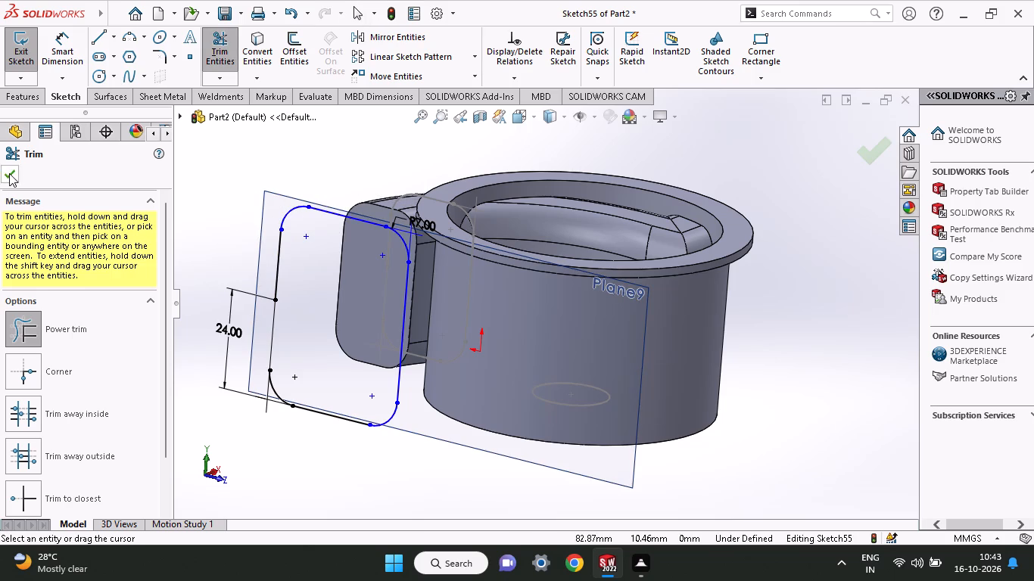
# Exit the finished rounded-rectangle sketch on the offset plane.
pyautogui.moveTo(322, 120); pyautogui.dragTo(328, 250, button='middle')
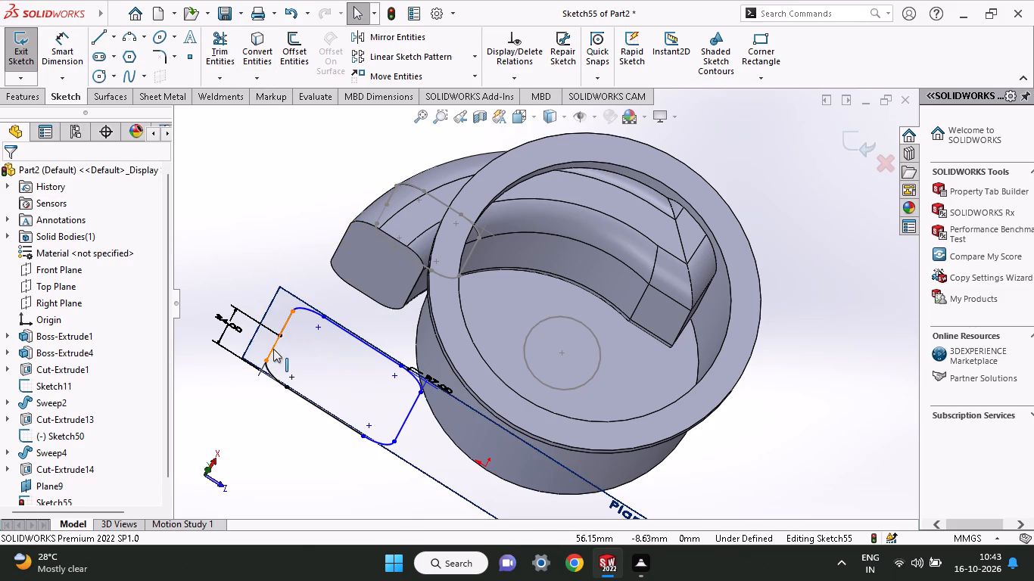
pyautogui.rightClick(238, 248)
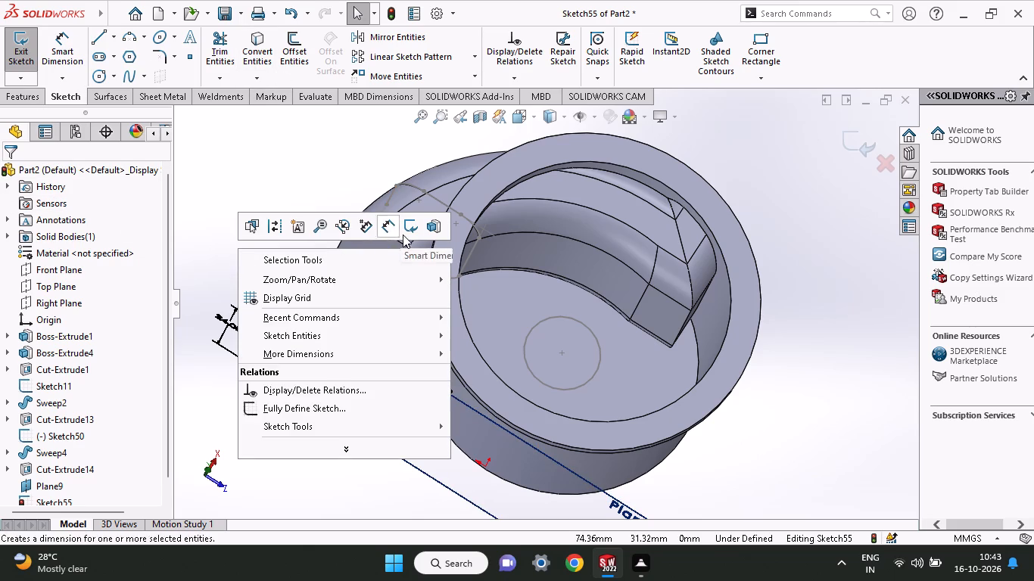
pyautogui.click(405, 231)
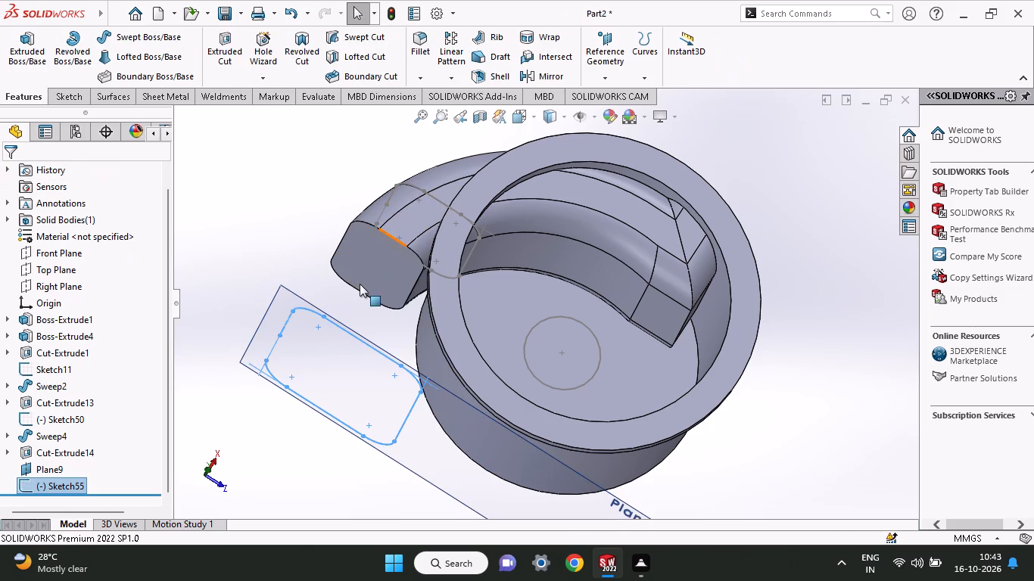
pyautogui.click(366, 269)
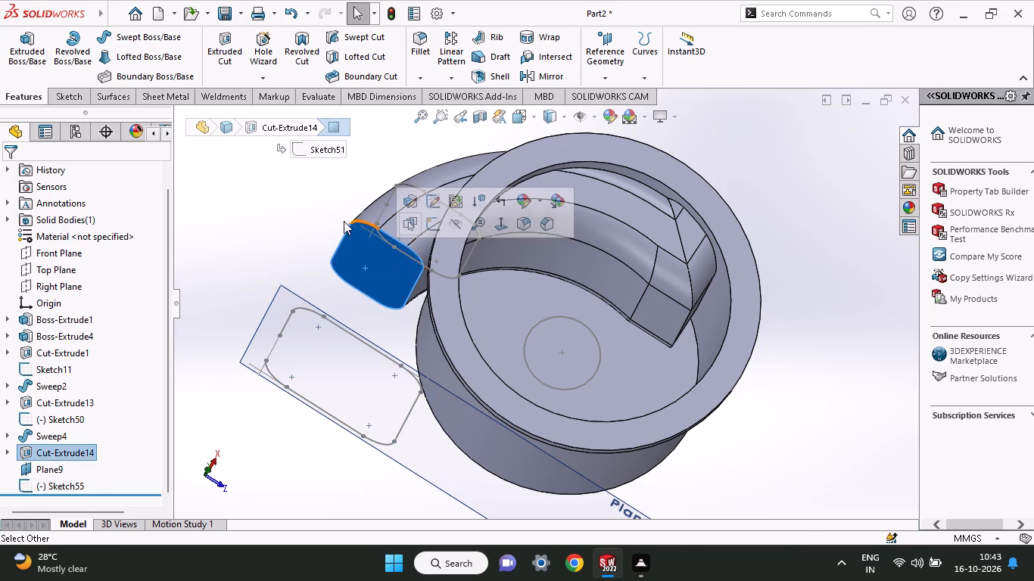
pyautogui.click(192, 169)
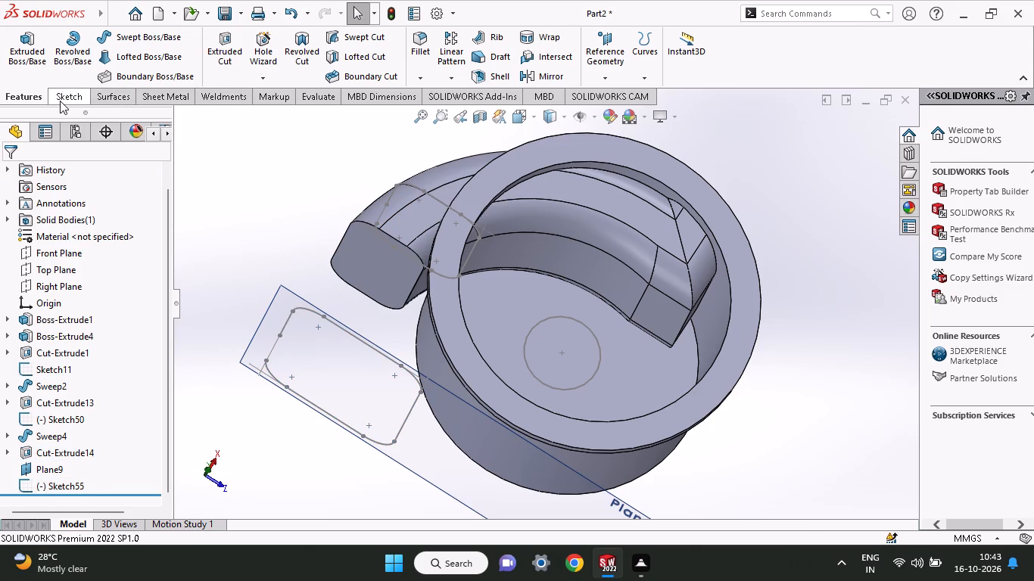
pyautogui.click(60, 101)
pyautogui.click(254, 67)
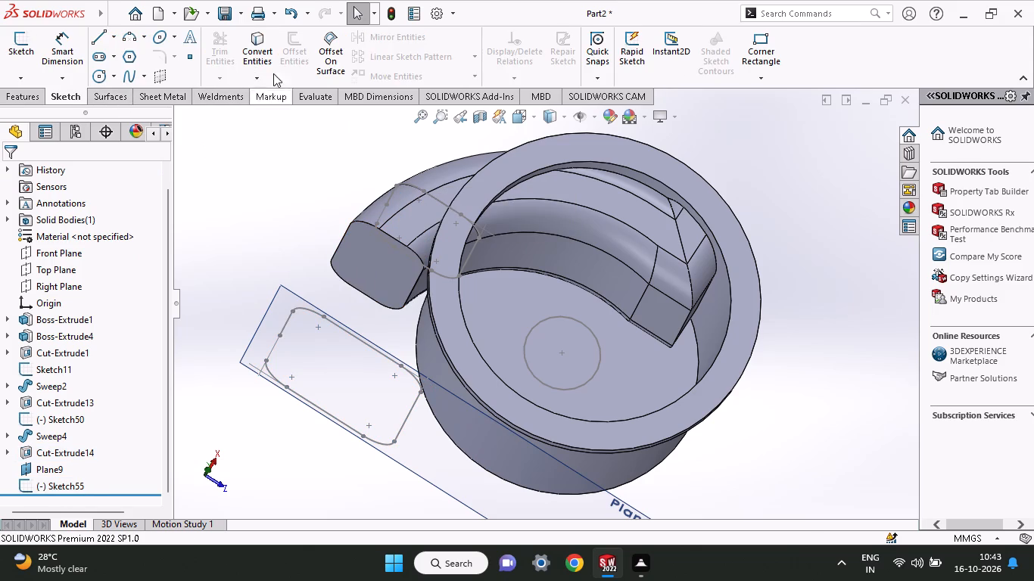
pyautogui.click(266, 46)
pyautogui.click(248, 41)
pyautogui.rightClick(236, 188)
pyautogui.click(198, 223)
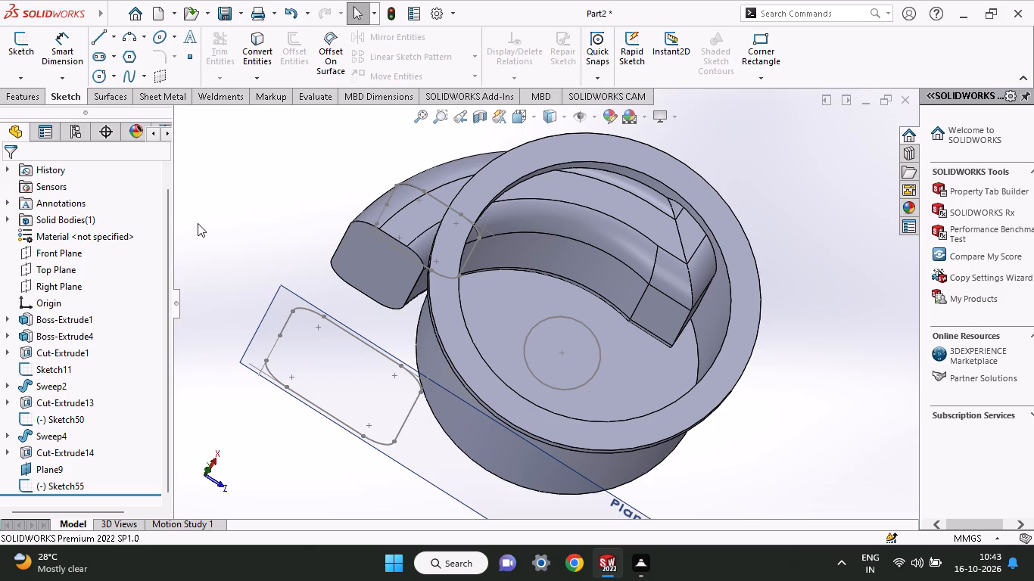
# Open a sketch on the swept extension's squared-off end face and draw a vertical line about 66 mm long through its outer edge's midpoint.
pyautogui.moveTo(226, 225); pyautogui.dragTo(232, 168, button='middle')
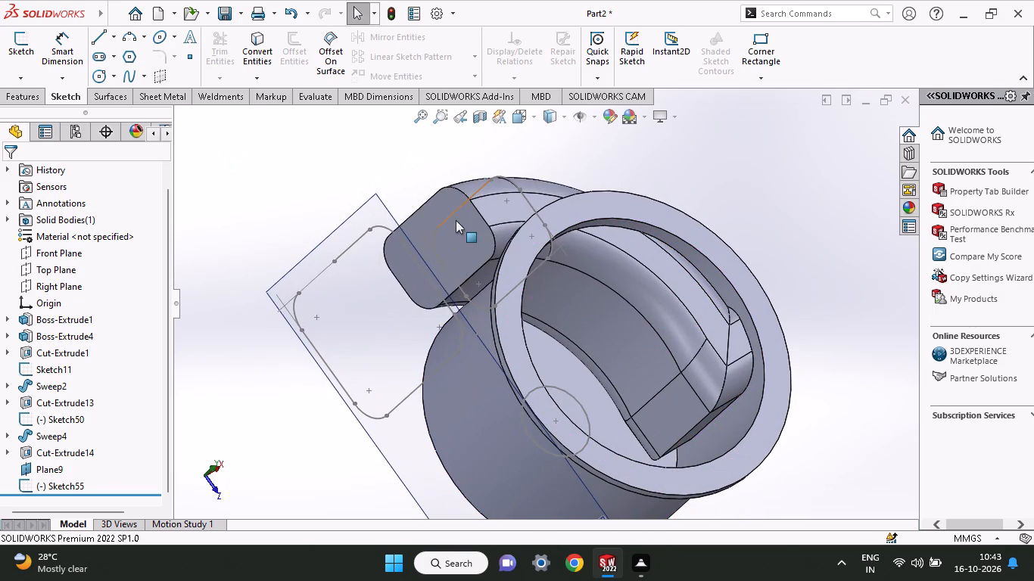
pyautogui.click(456, 220)
pyautogui.click(518, 181)
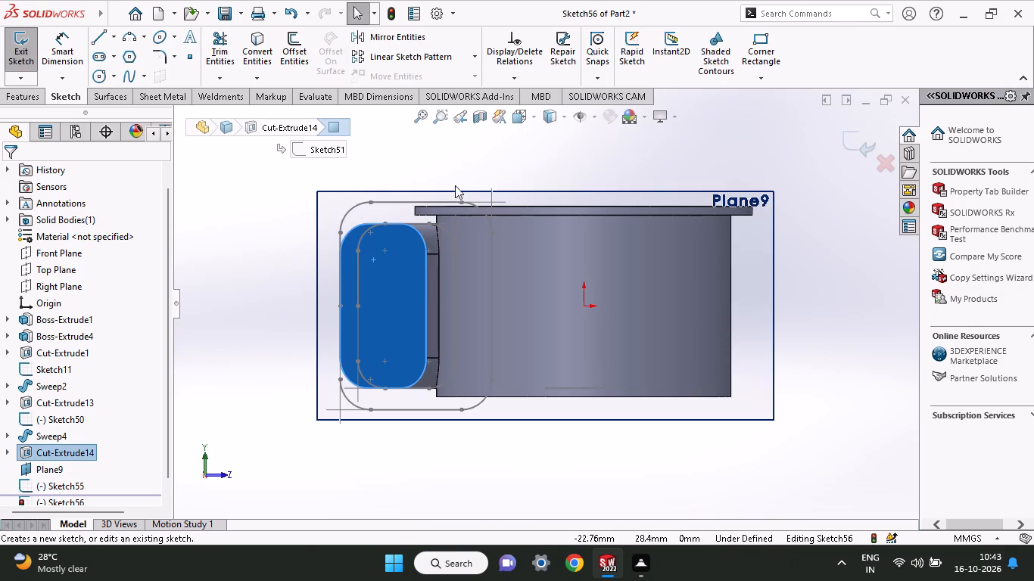
pyautogui.click(91, 42)
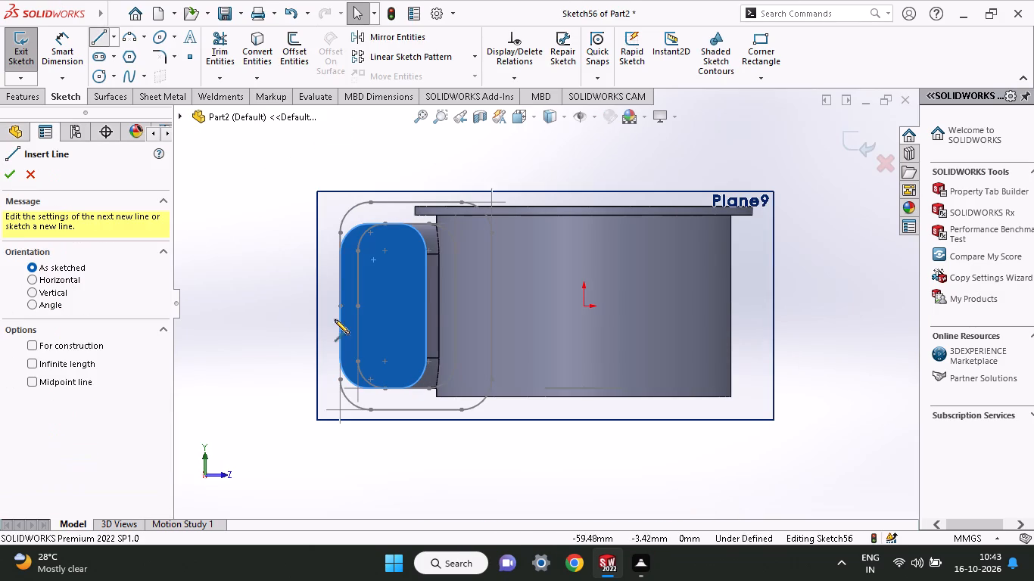
pyautogui.click(341, 306)
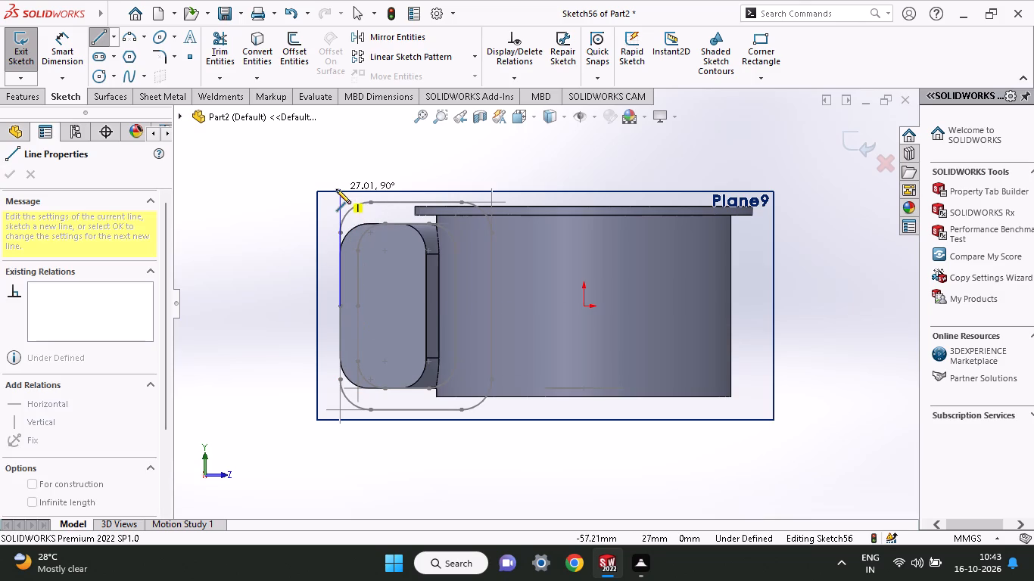
pyautogui.click(341, 169)
pyautogui.click(338, 457)
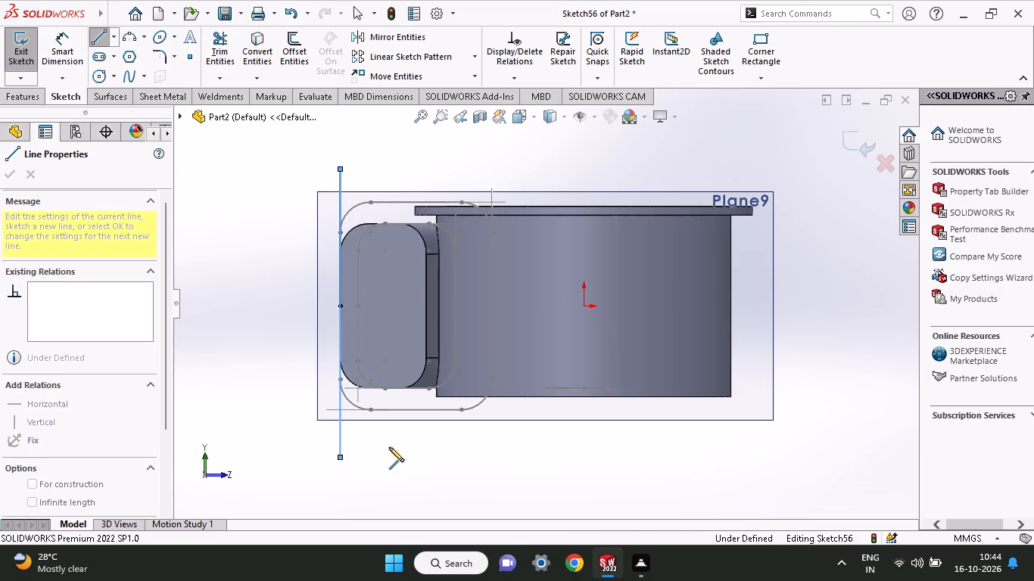
pyautogui.rightClick(399, 447)
pyautogui.click(429, 391)
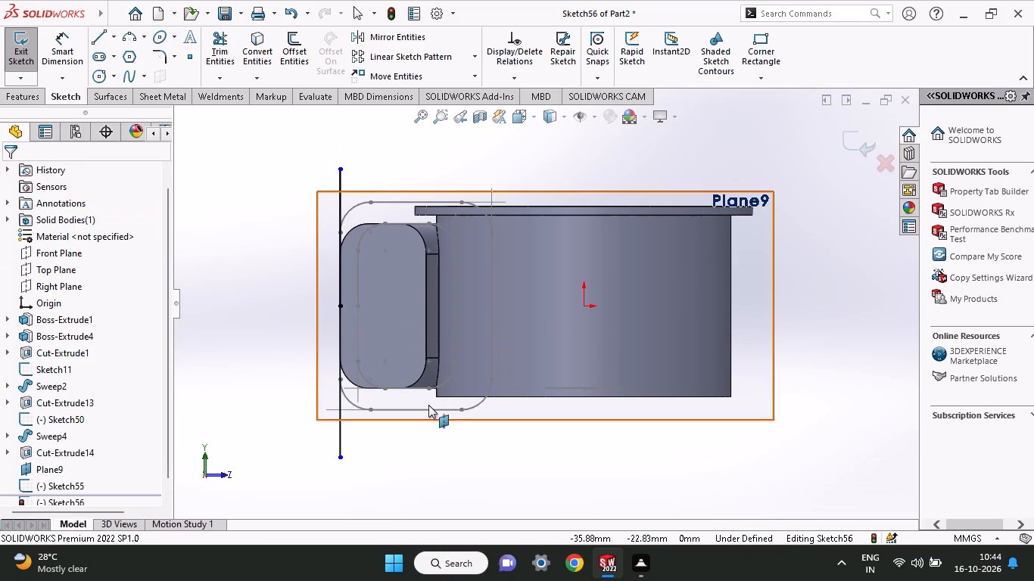
# Dimension the vertical line's upper and lower ends at 20 mm each from the face edge's midpoint.
pyautogui.click(78, 36)
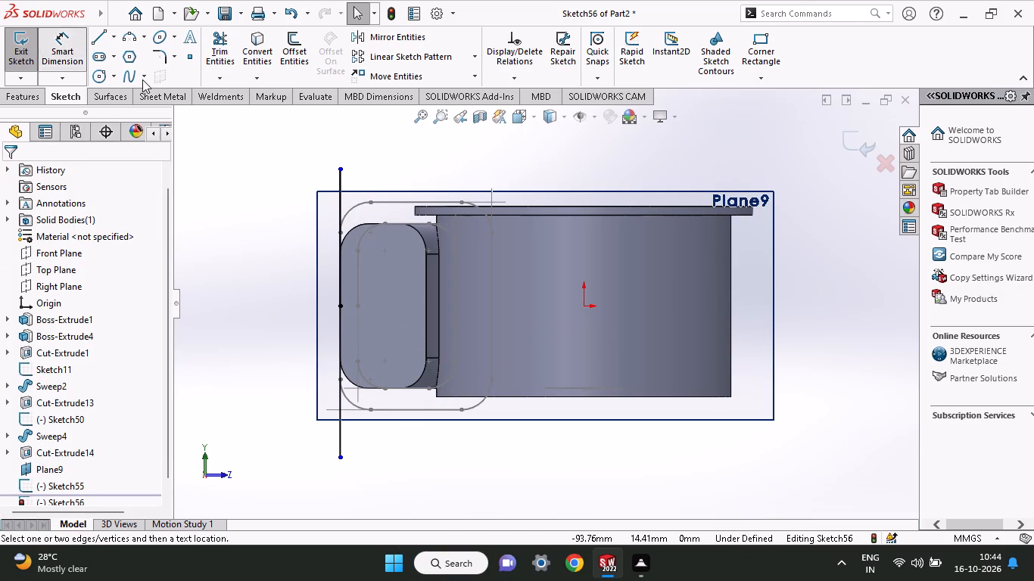
pyautogui.click(338, 308)
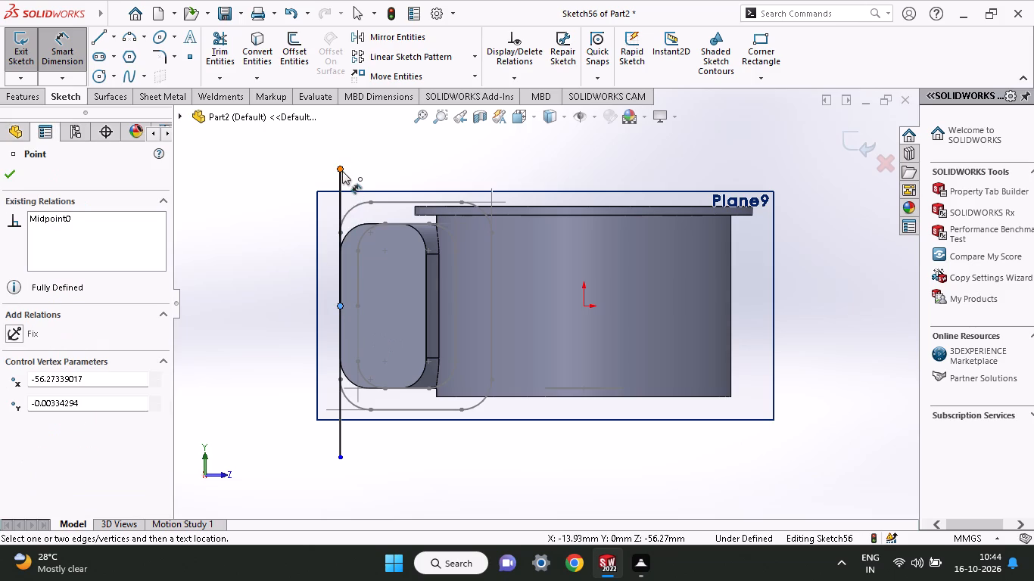
pyautogui.moveTo(342, 171); pyautogui.dragTo(331, 185)
pyautogui.click(293, 223)
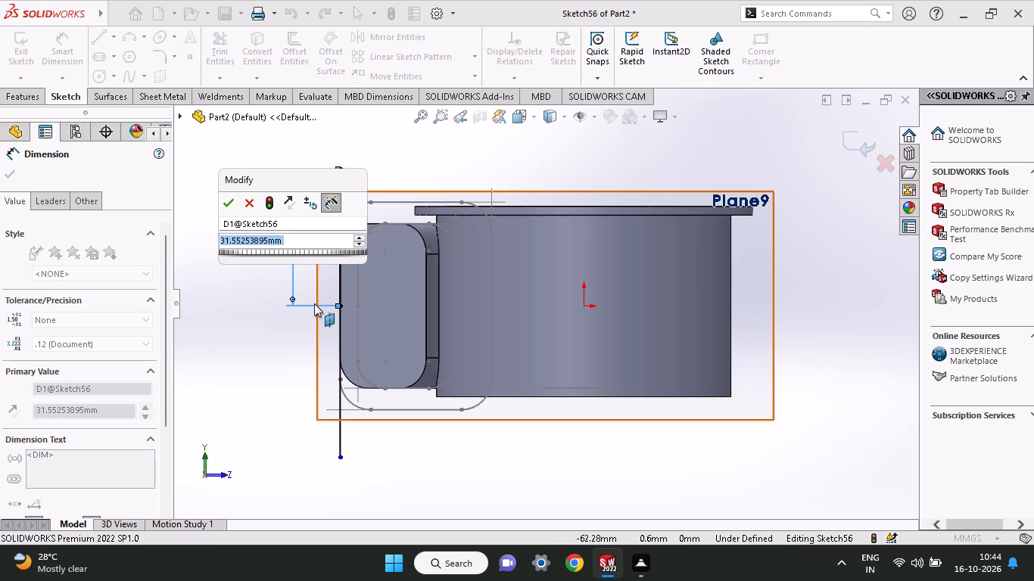
pyautogui.write('20')
pyautogui.press('Return')
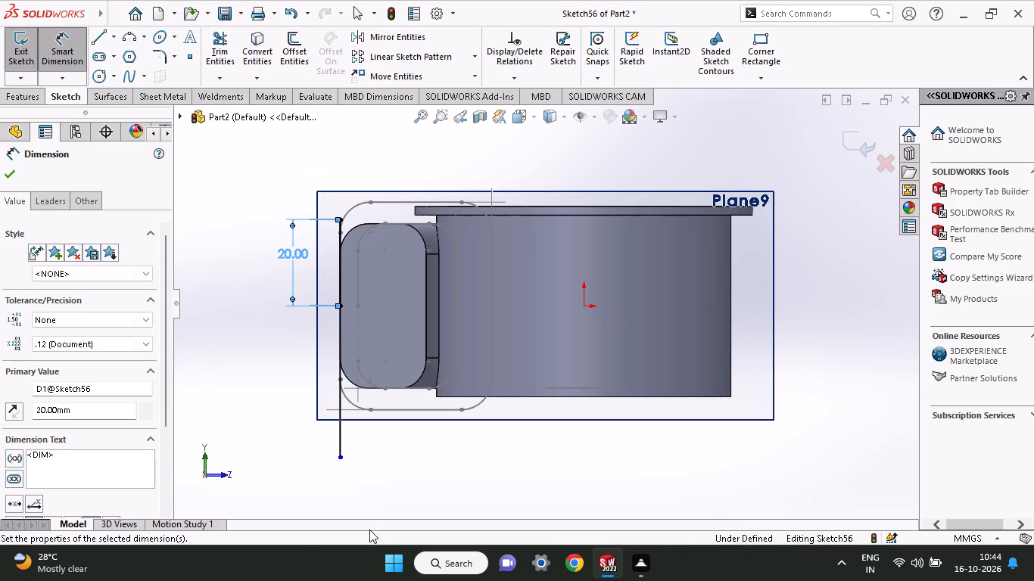
pyautogui.click(341, 458)
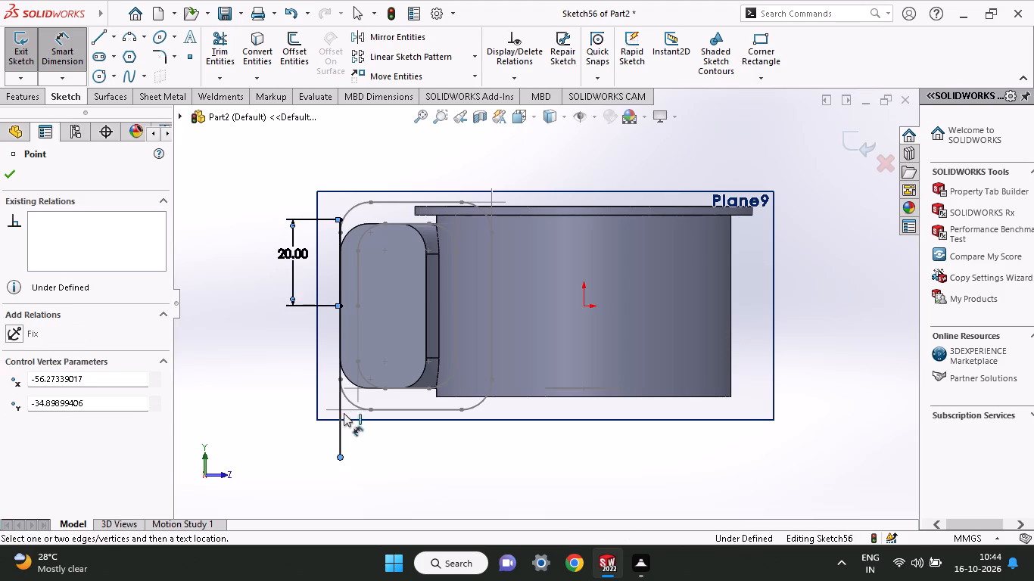
pyautogui.click(341, 306)
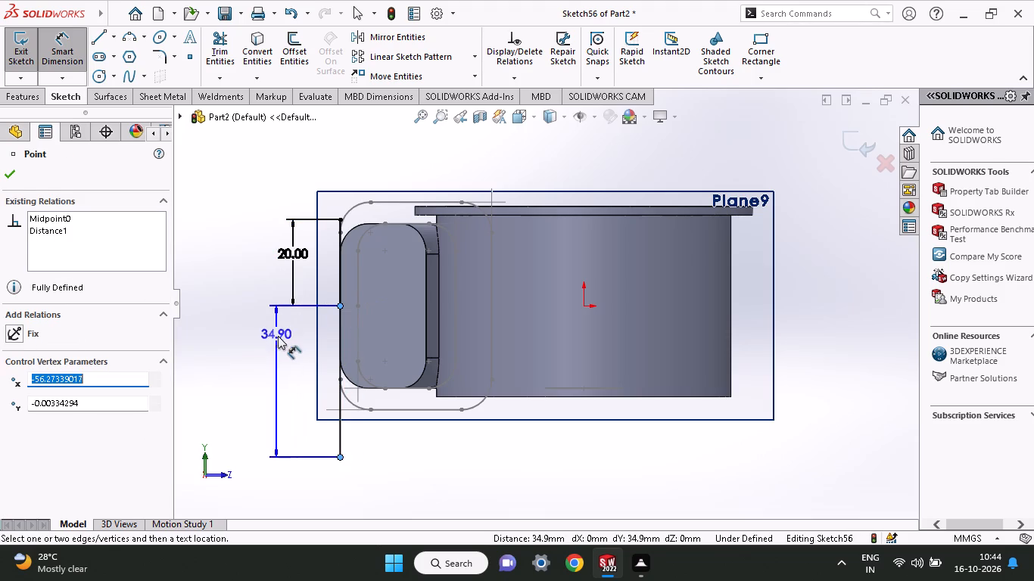
pyautogui.click(288, 340)
pyautogui.write('20')
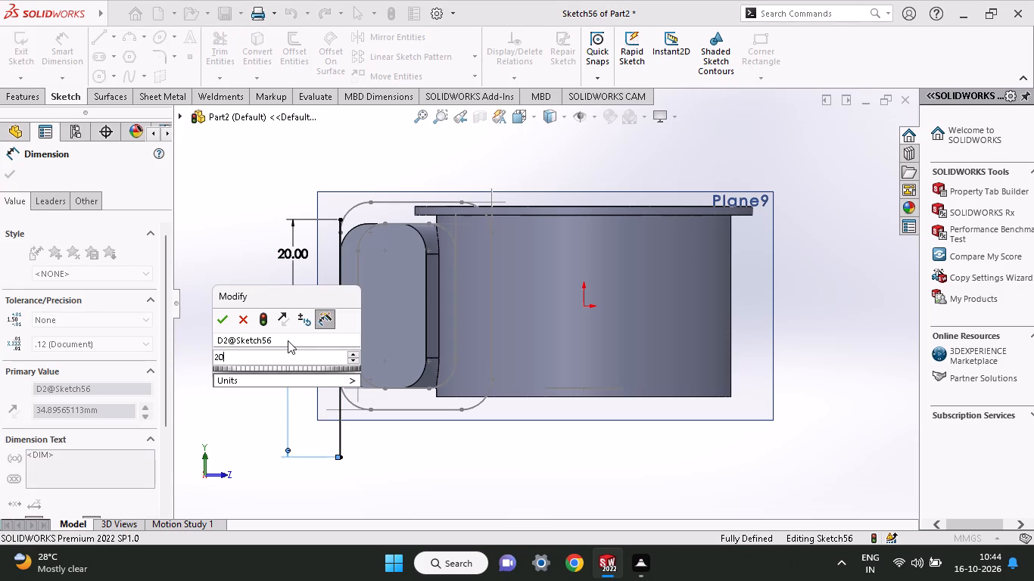
pyautogui.press('Return')
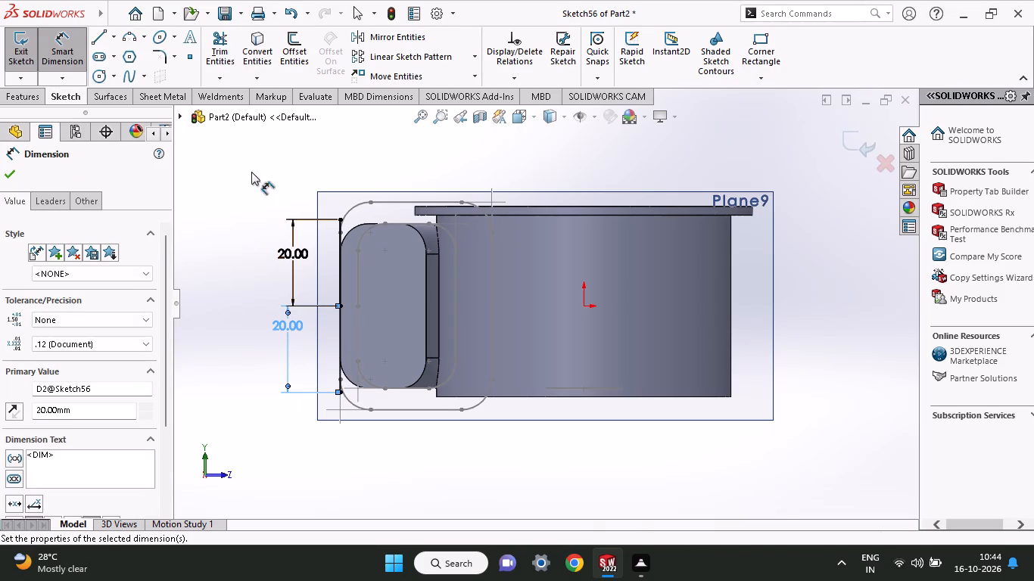
# Sketch lines from the vertical line's ends toward the cylinder, the upper horizontal about 47.5 mm and the lower about 55 mm long.
pyautogui.click(92, 36)
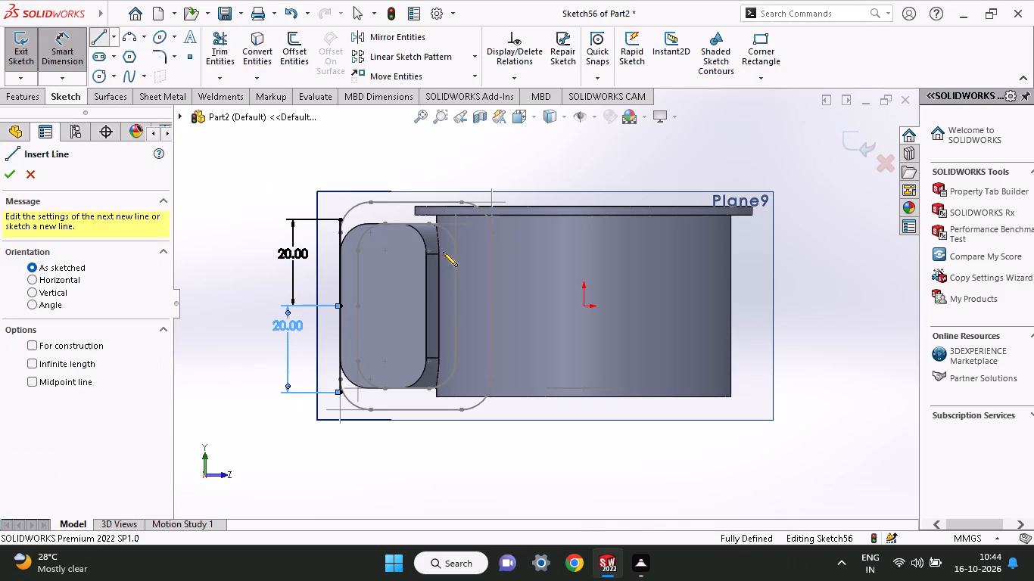
pyautogui.click(338, 219)
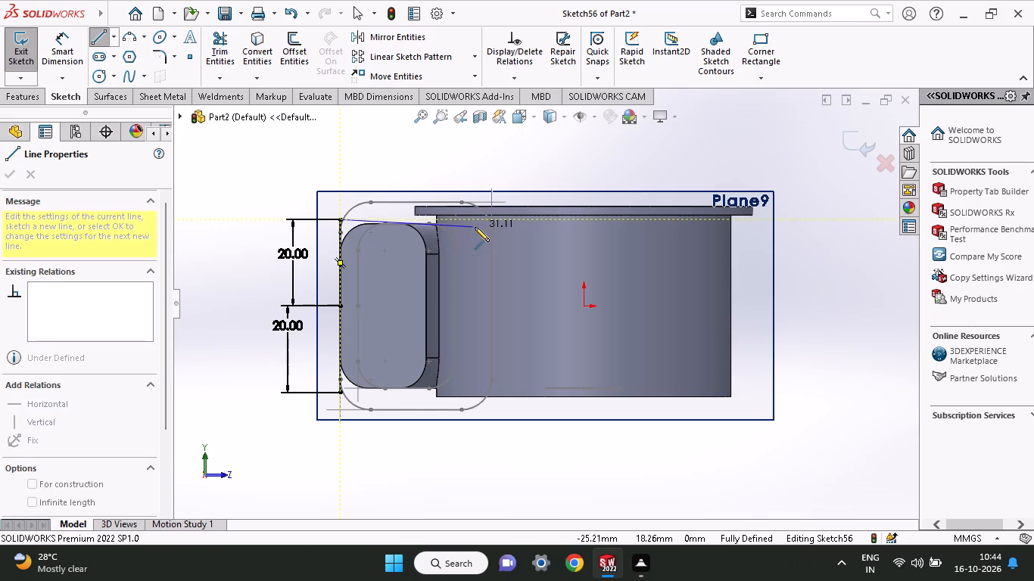
pyautogui.click(546, 219)
pyautogui.rightClick(543, 247)
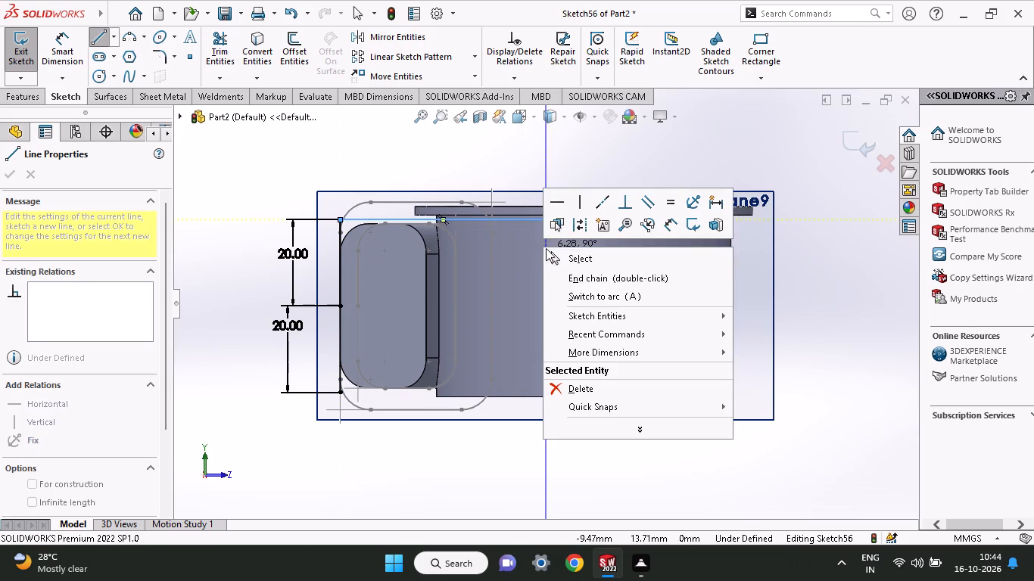
pyautogui.click(552, 259)
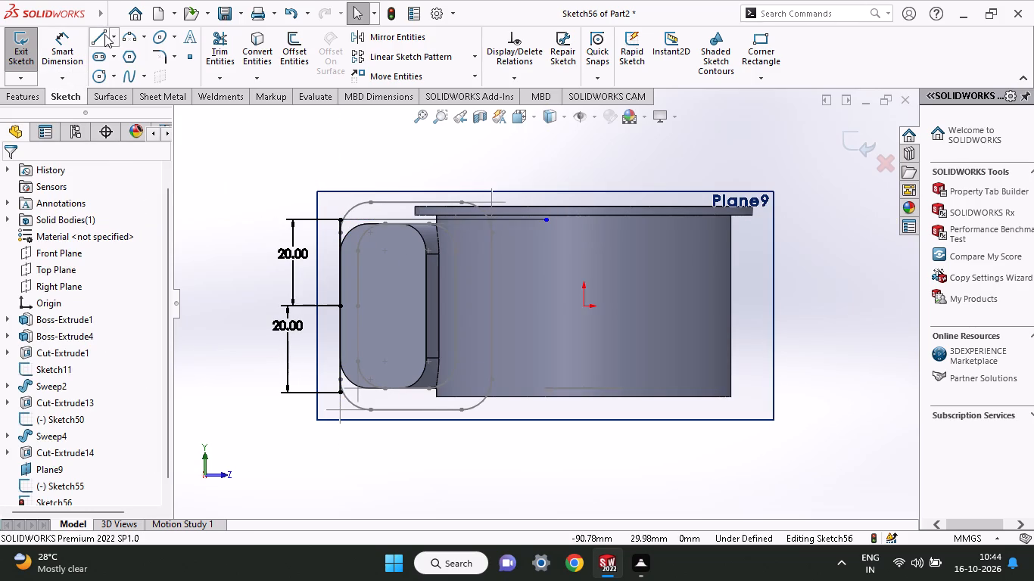
pyautogui.click(104, 34)
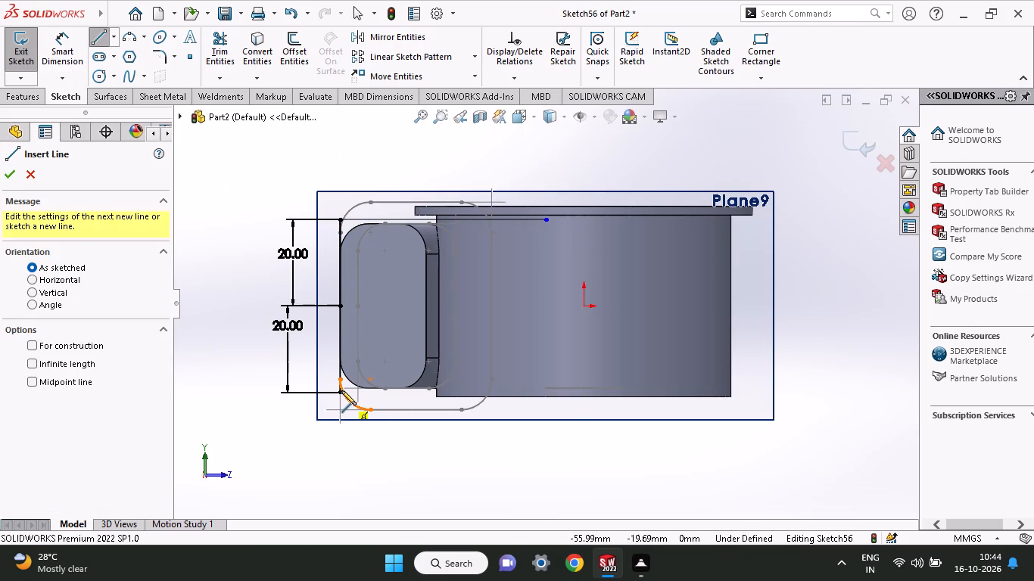
pyautogui.click(341, 390)
pyautogui.click(579, 385)
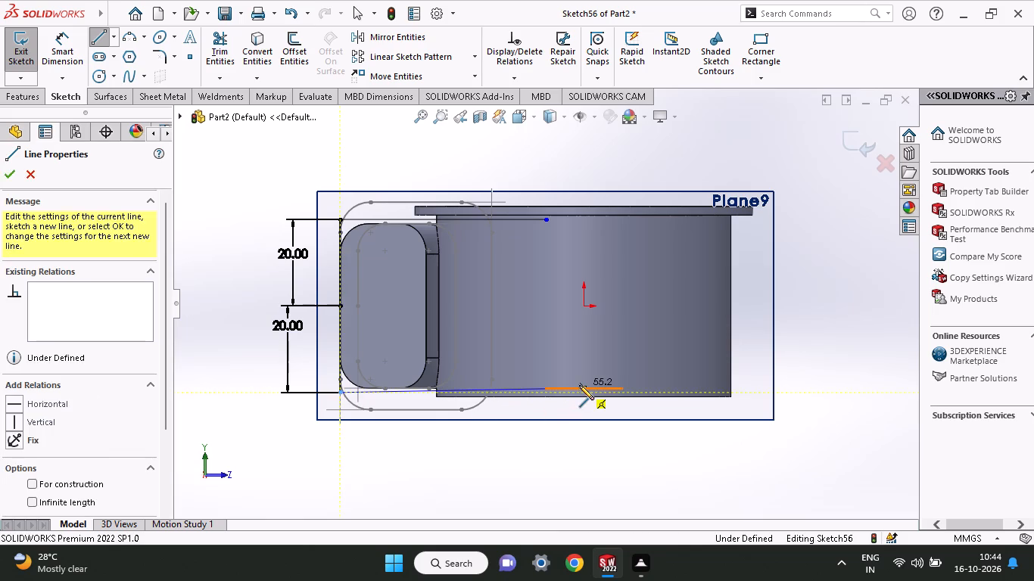
pyautogui.rightClick(595, 335)
pyautogui.click(605, 341)
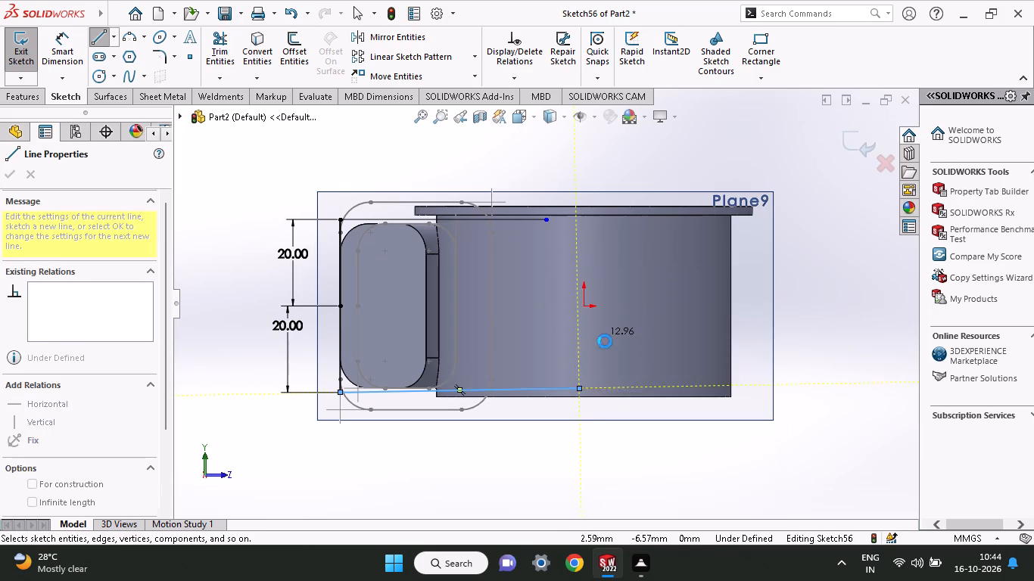
# Dimension the upper horizontal line as 24 mm.
pyautogui.click(68, 39)
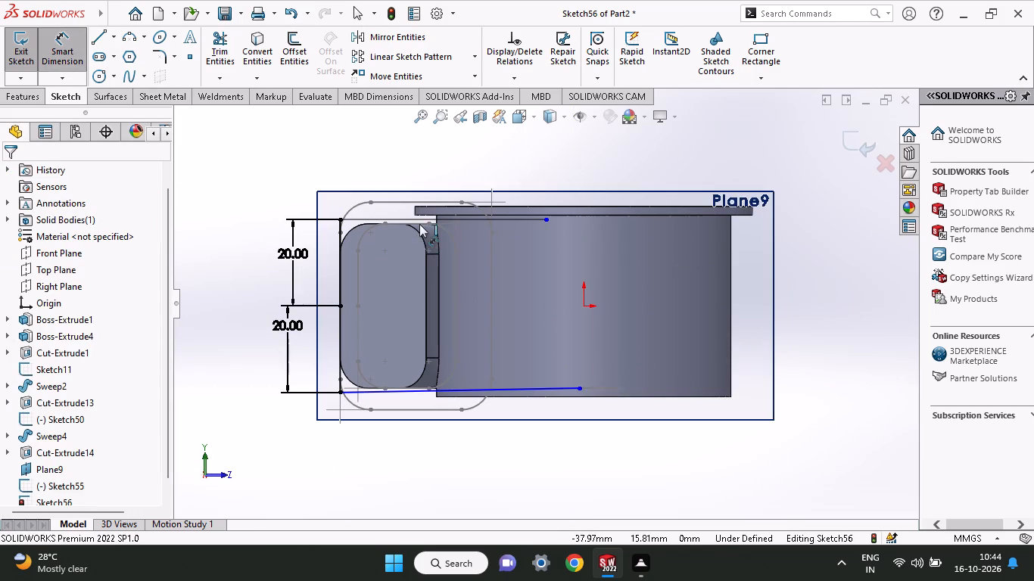
pyautogui.click(421, 216)
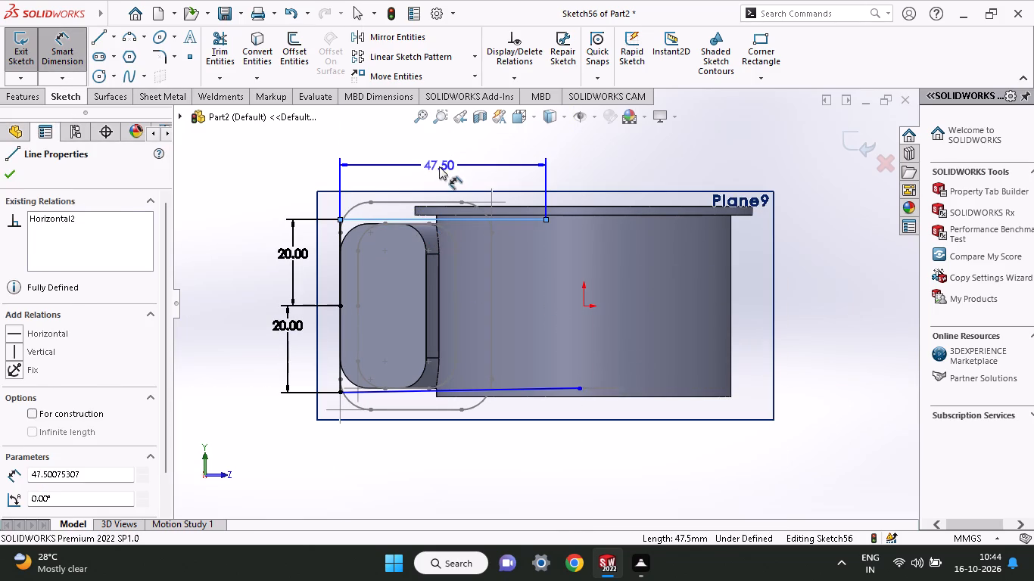
pyautogui.click(439, 166)
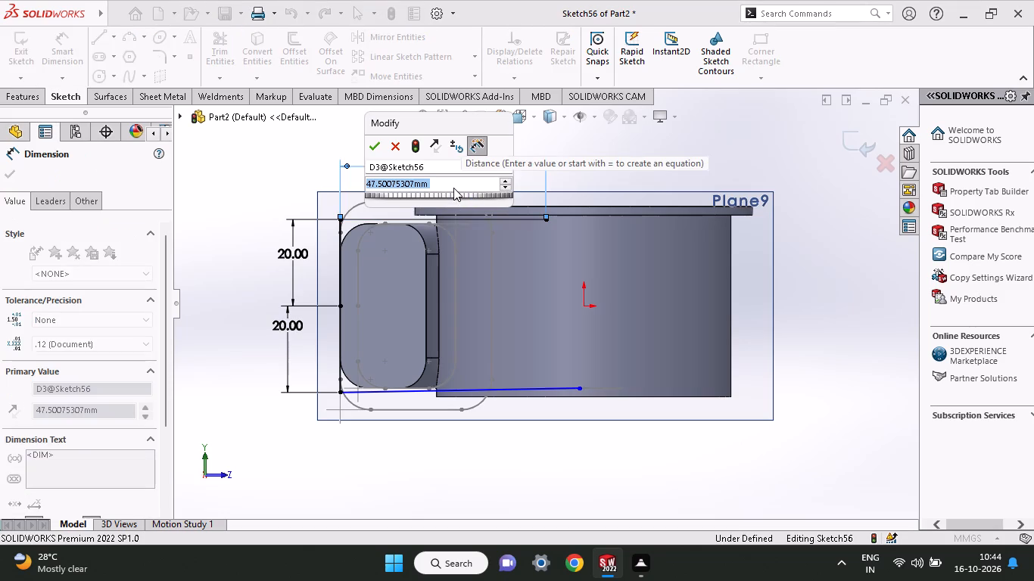
pyautogui.write('24')
pyautogui.press('Return')
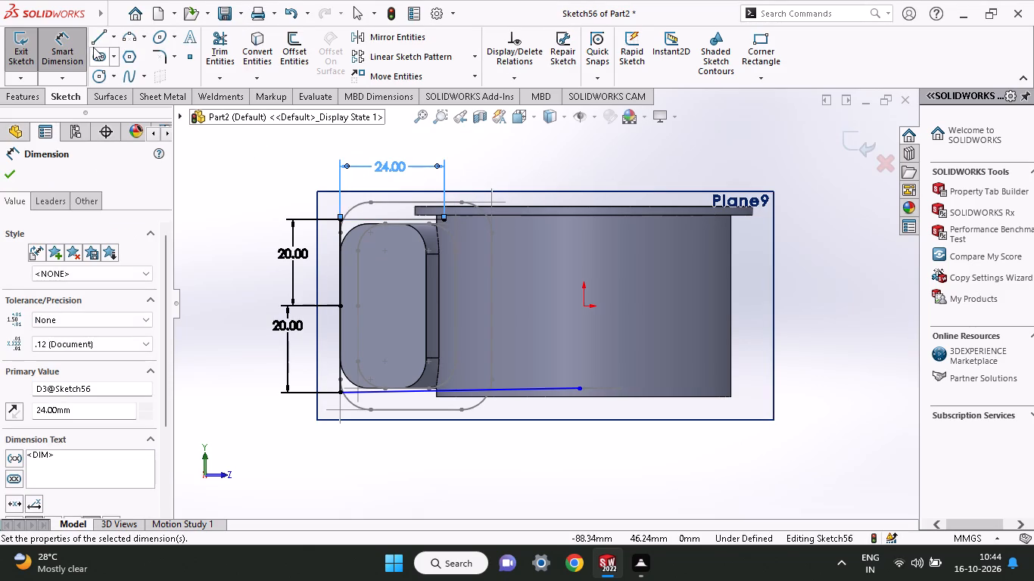
# Dimension the lower line running from the vertical line toward the cylinder as 24 mm.
pyautogui.click(65, 61)
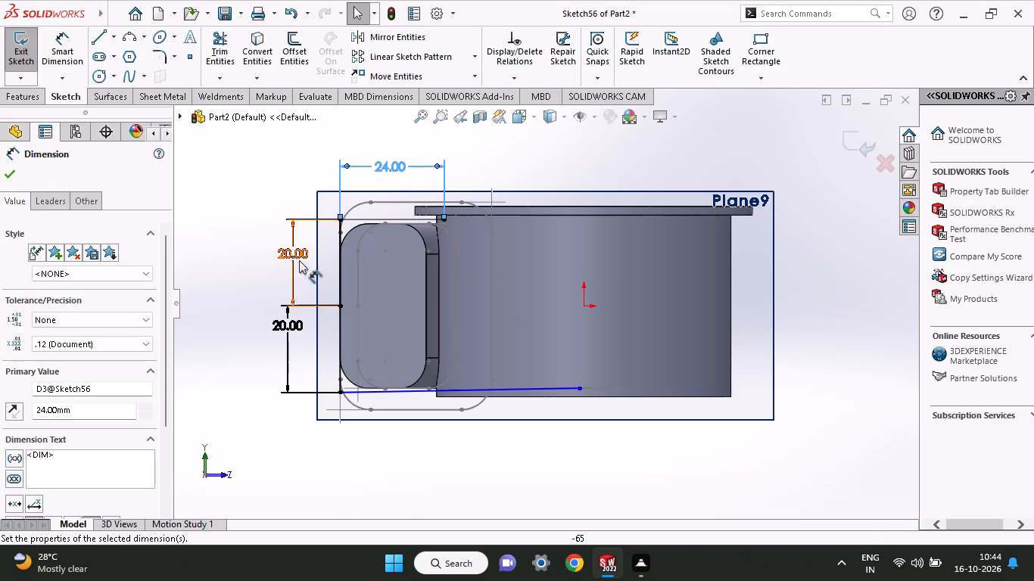
pyautogui.click(76, 58)
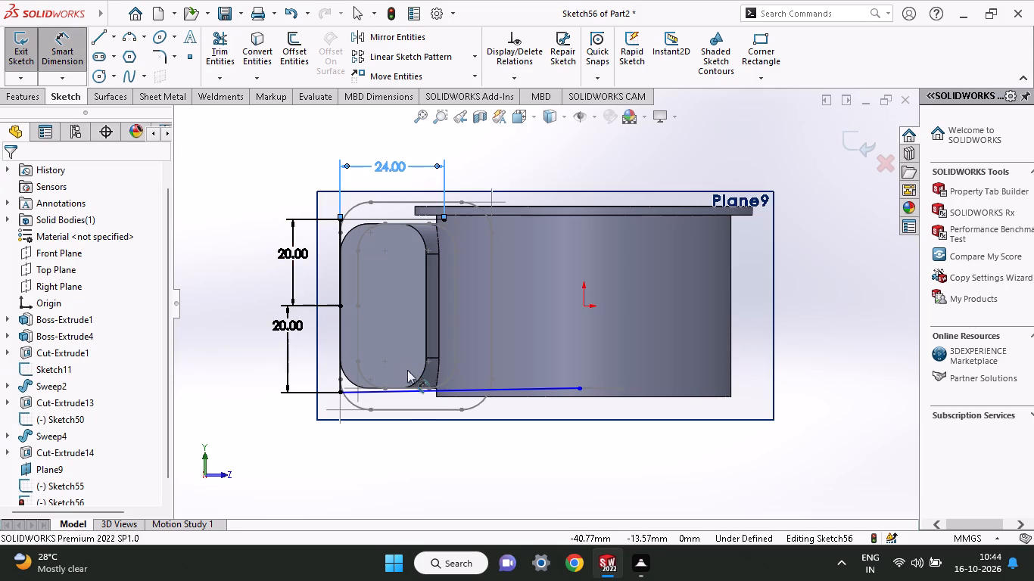
pyautogui.click(421, 392)
pyautogui.click(407, 462)
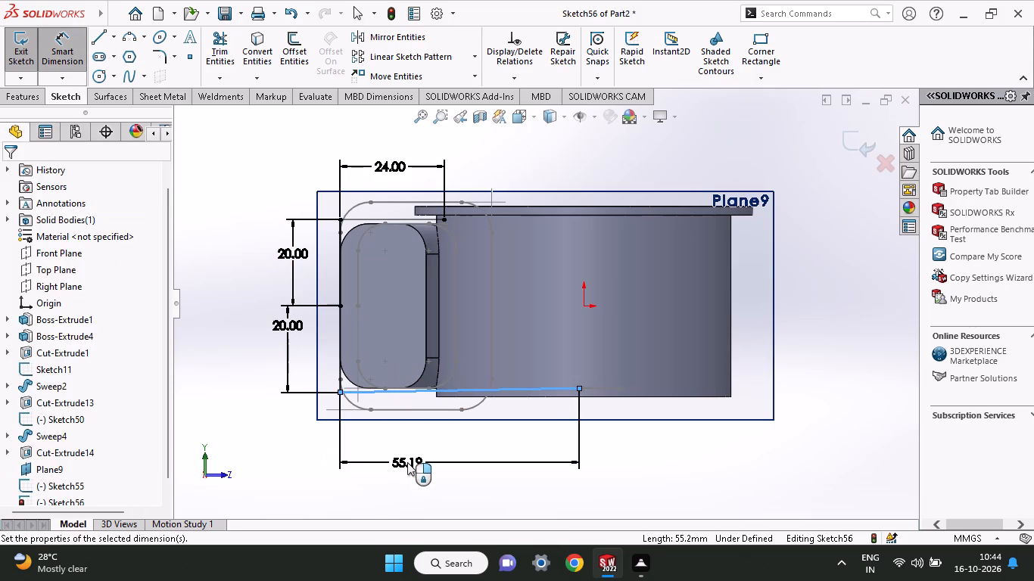
pyautogui.write('24')
pyautogui.press('Return')
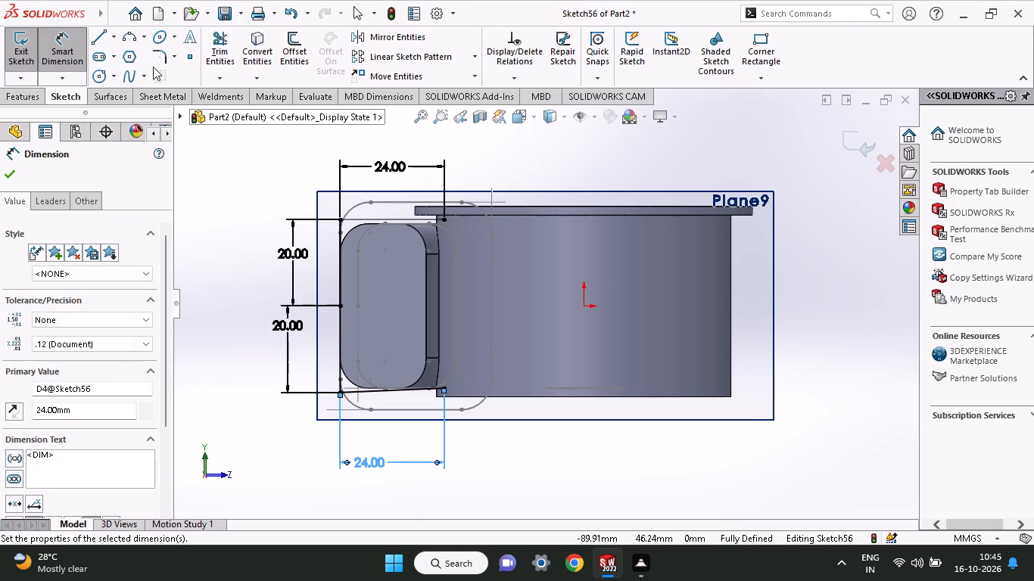
# Close the profile with a vertical line about 39 mm long joining the free ends of the upper and lower lines.
pyautogui.click(107, 38)
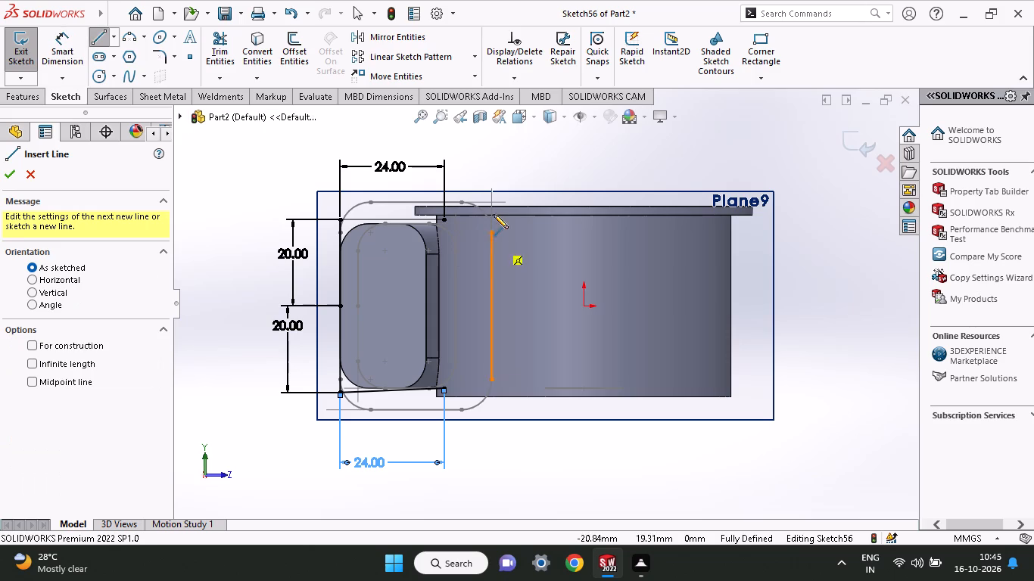
pyautogui.click(447, 220)
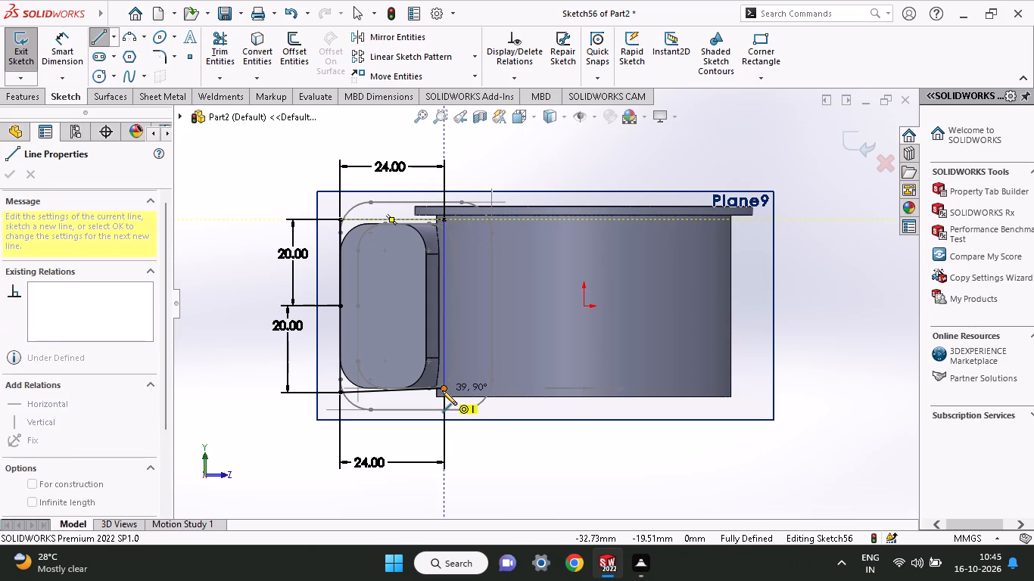
pyautogui.click(442, 390)
pyautogui.rightClick(510, 371)
pyautogui.click(521, 378)
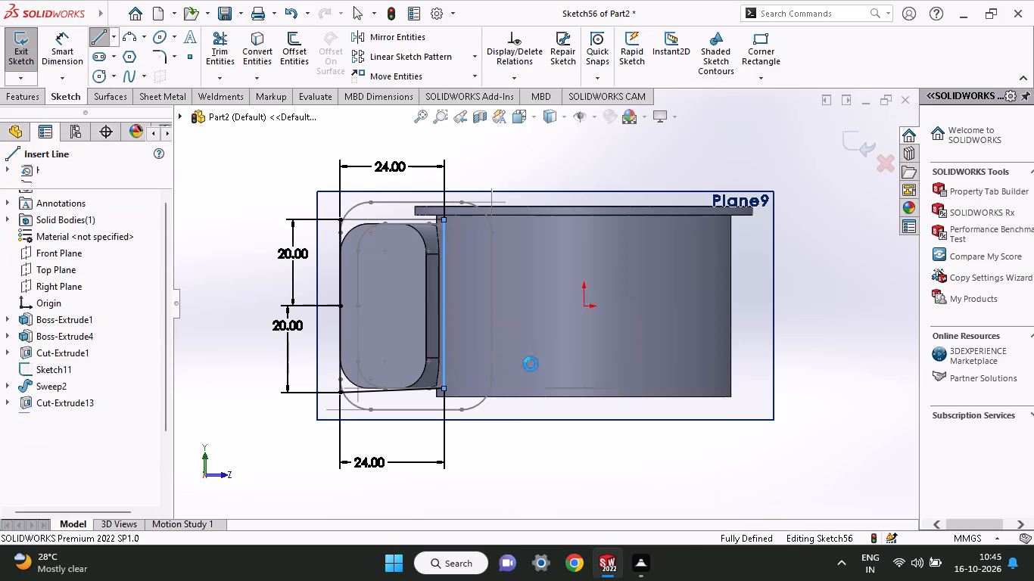
# Round all four corners of the end-face profile with 7 mm sketch fillets and exit the sketch.
pyautogui.moveTo(562, 328); pyautogui.dragTo(562, 469, button='middle')
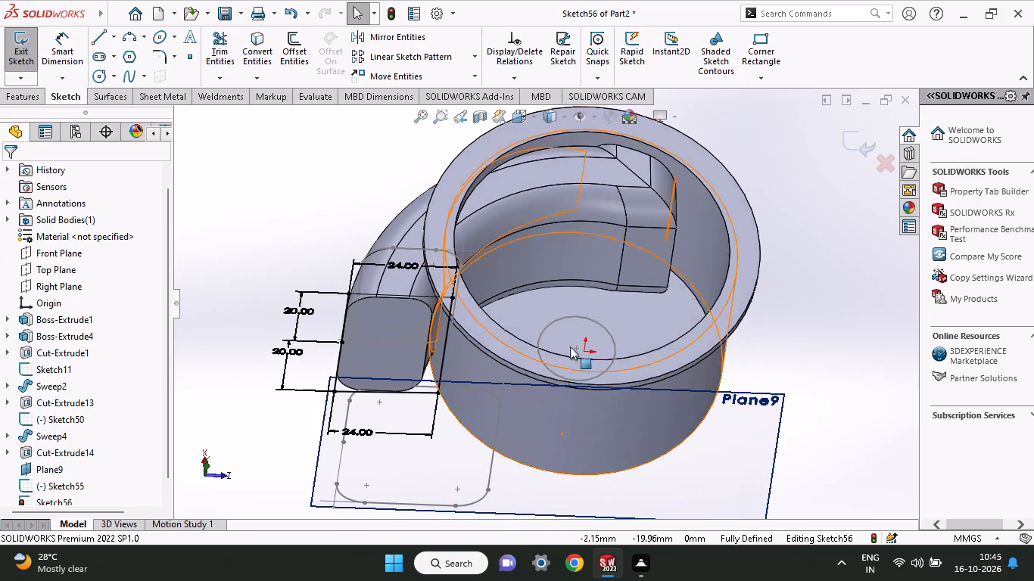
pyautogui.click(153, 51)
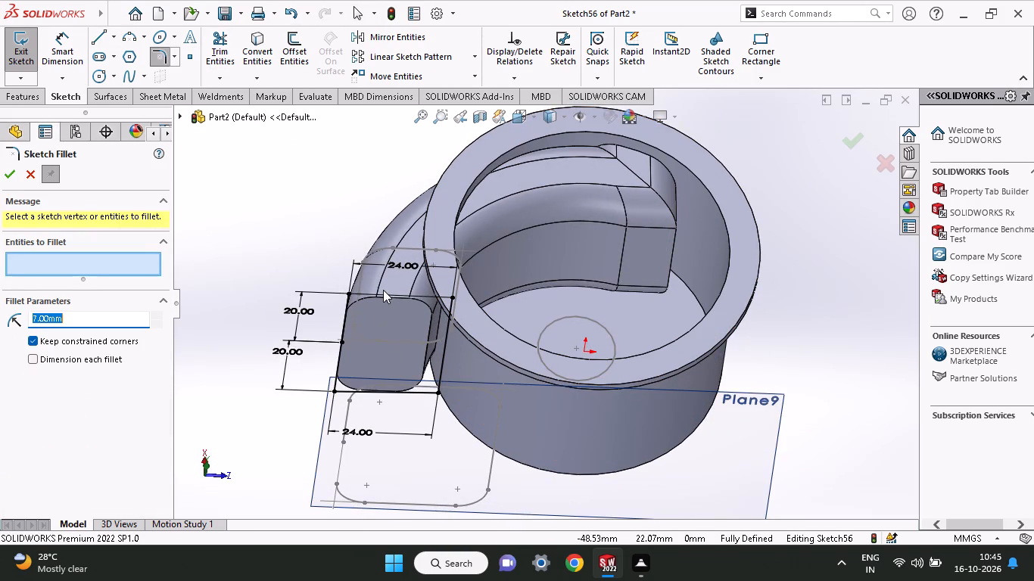
pyautogui.click(383, 294)
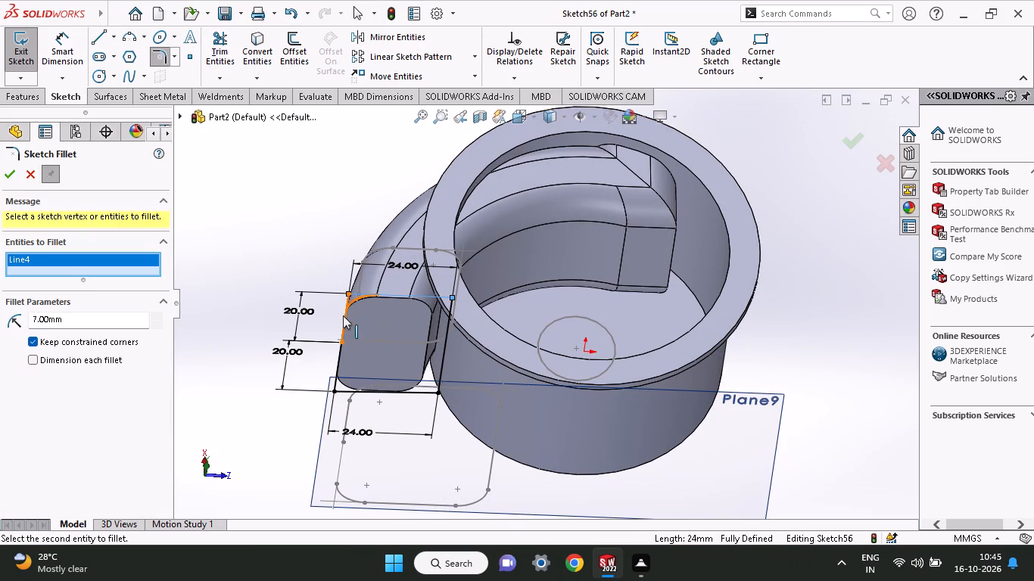
pyautogui.click(344, 315)
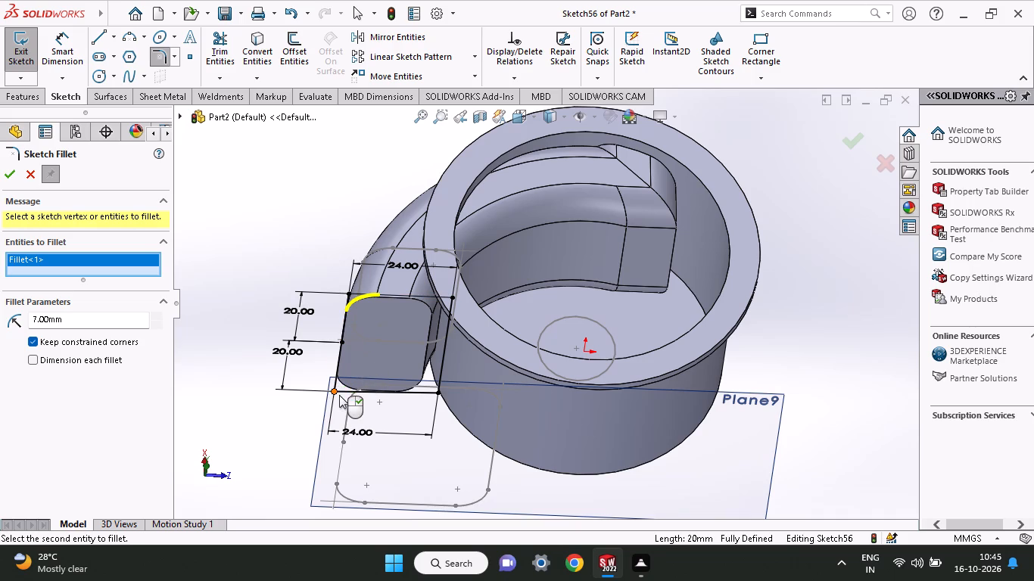
pyautogui.click(333, 392)
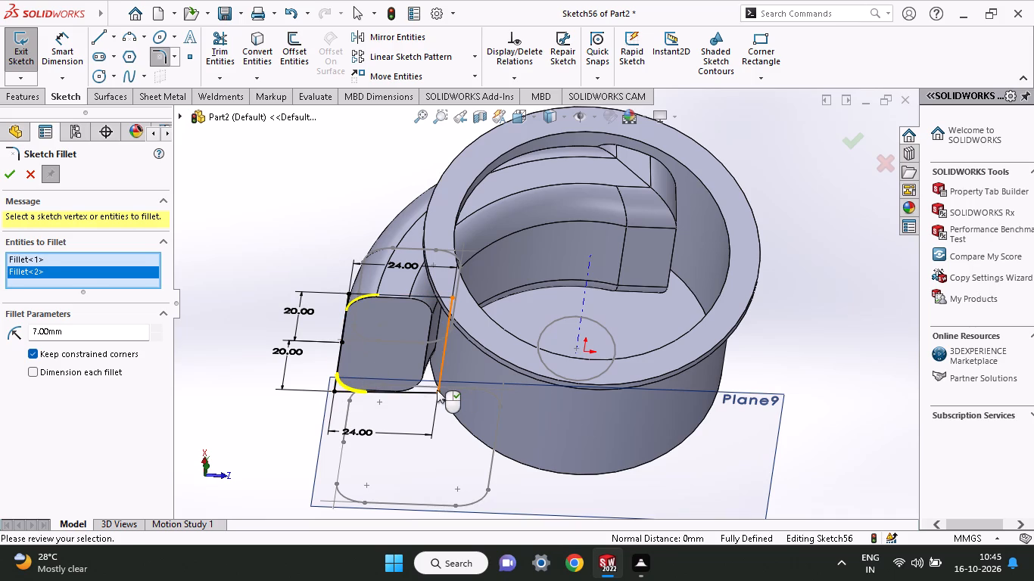
pyautogui.click(438, 394)
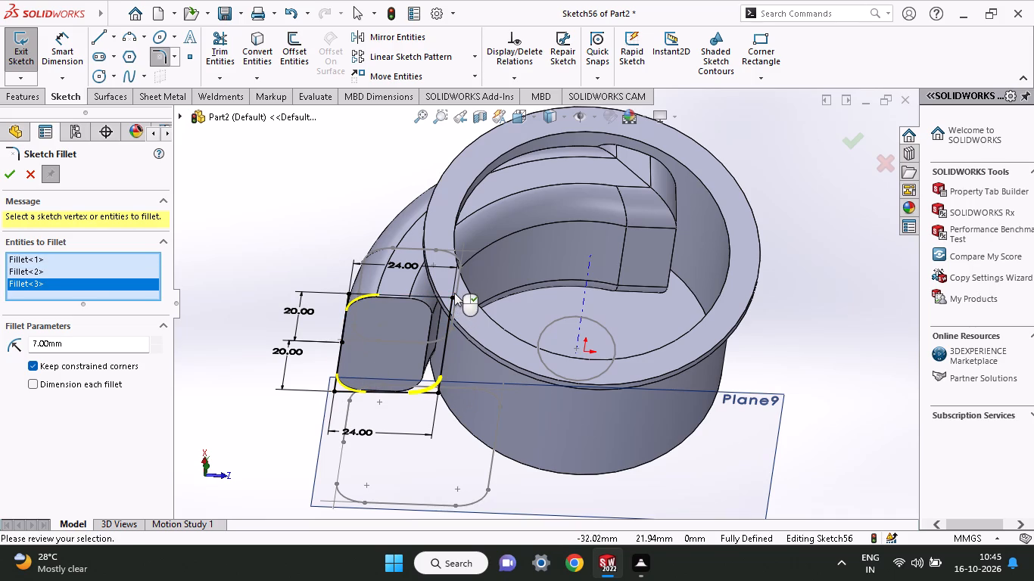
pyautogui.click(454, 301)
pyautogui.click(454, 297)
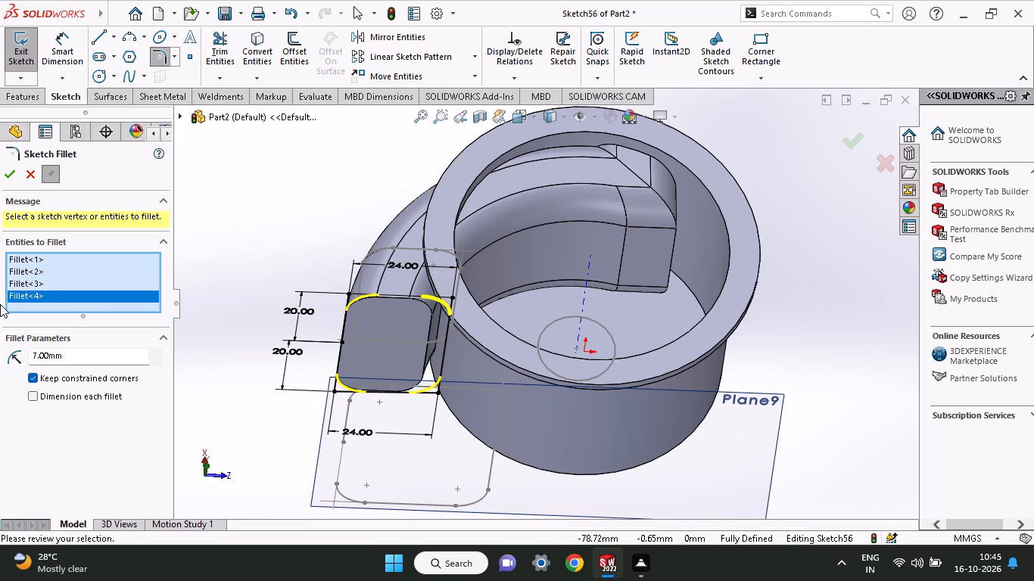
pyautogui.click(16, 181)
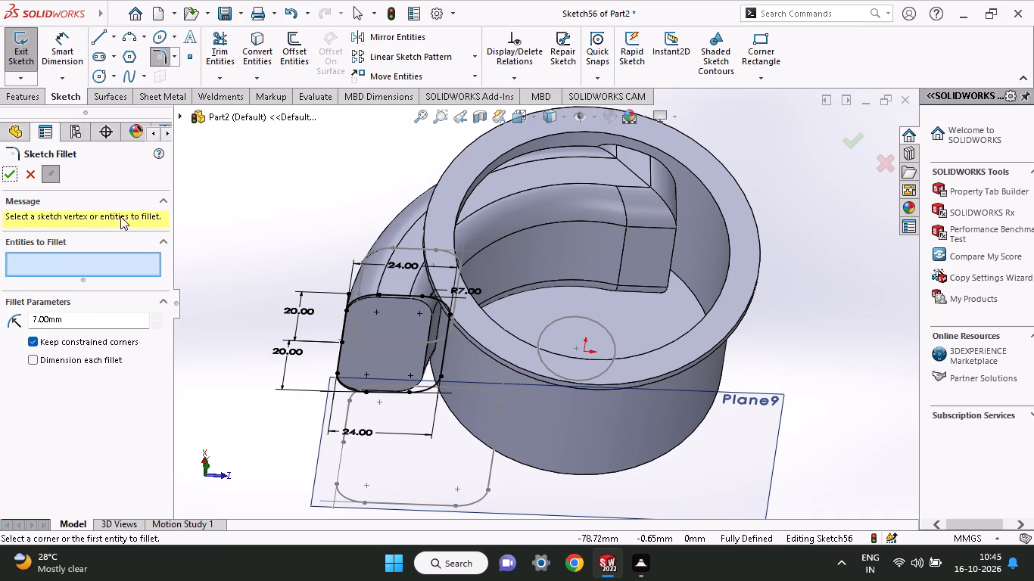
pyautogui.moveTo(362, 228); pyautogui.dragTo(378, 391, button='middle')
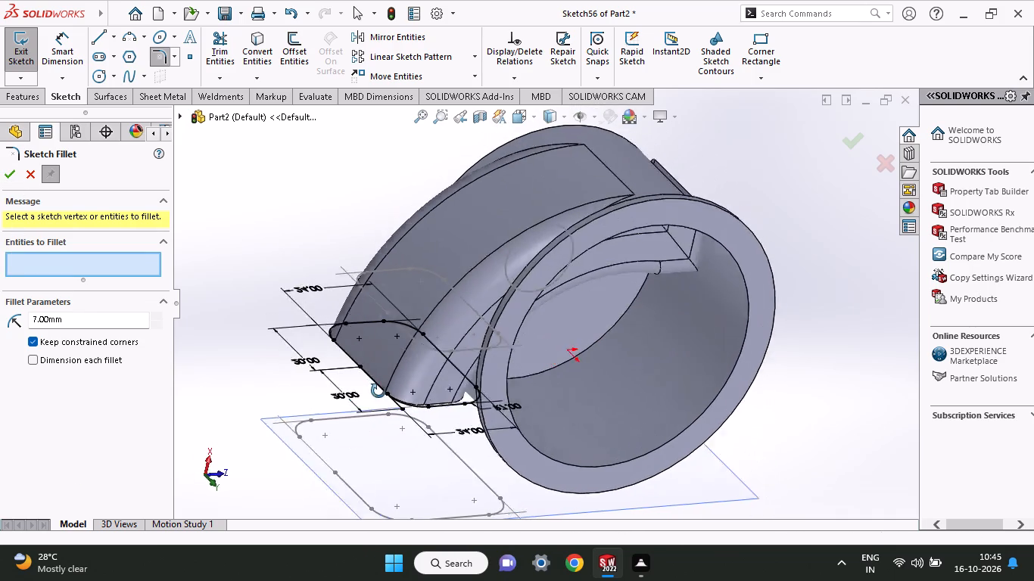
pyautogui.moveTo(378, 391); pyautogui.dragTo(341, 508, button='middle')
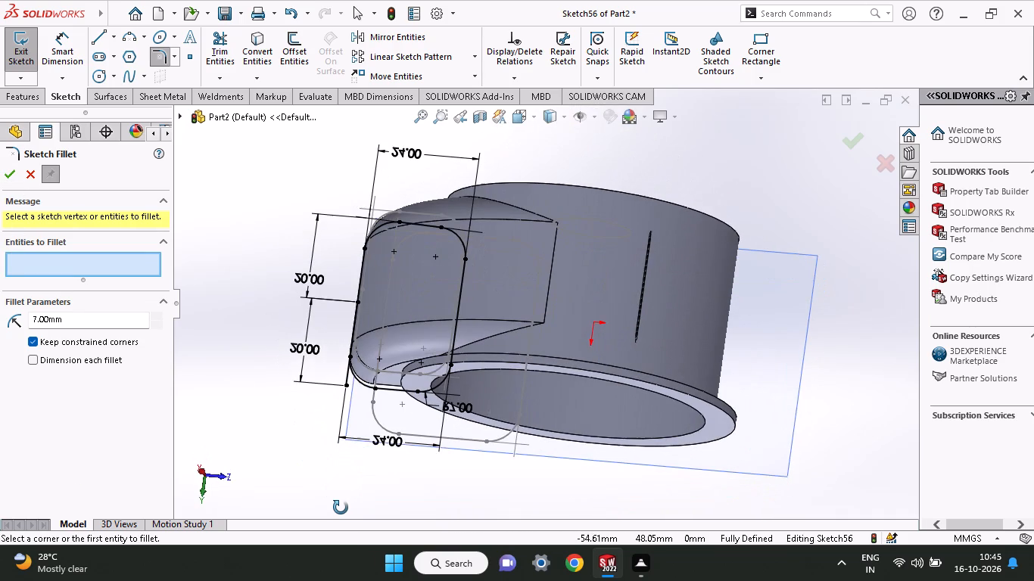
pyautogui.moveTo(341, 508); pyautogui.dragTo(384, 166, button='middle')
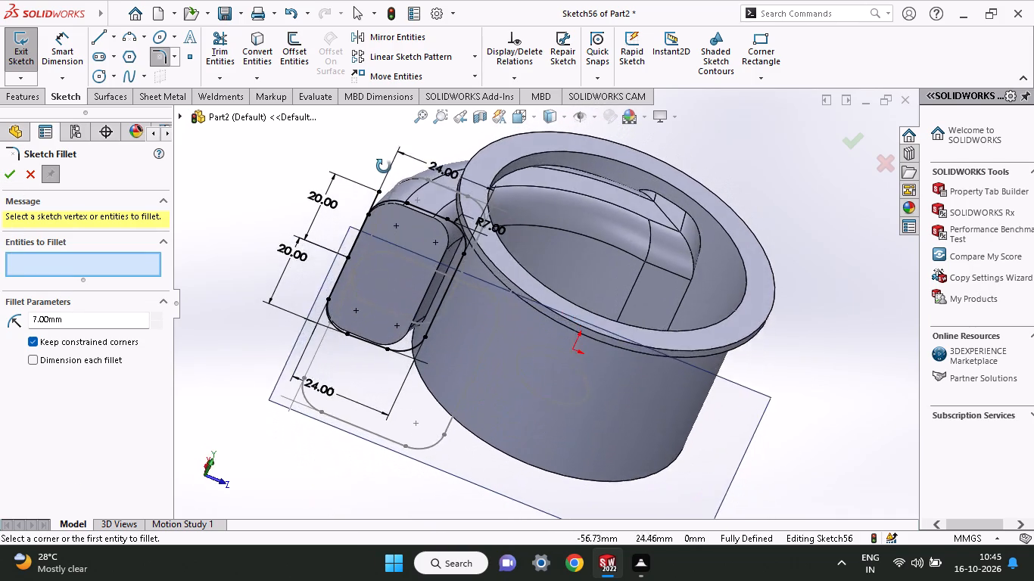
pyautogui.moveTo(384, 166); pyautogui.dragTo(384, 164, button='middle')
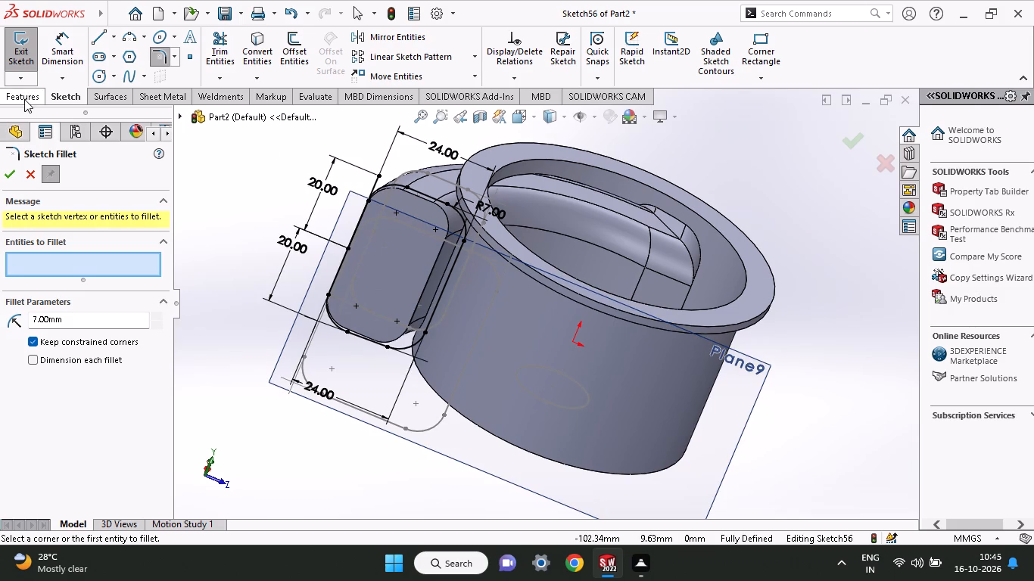
pyautogui.click(24, 99)
pyautogui.click(2, 175)
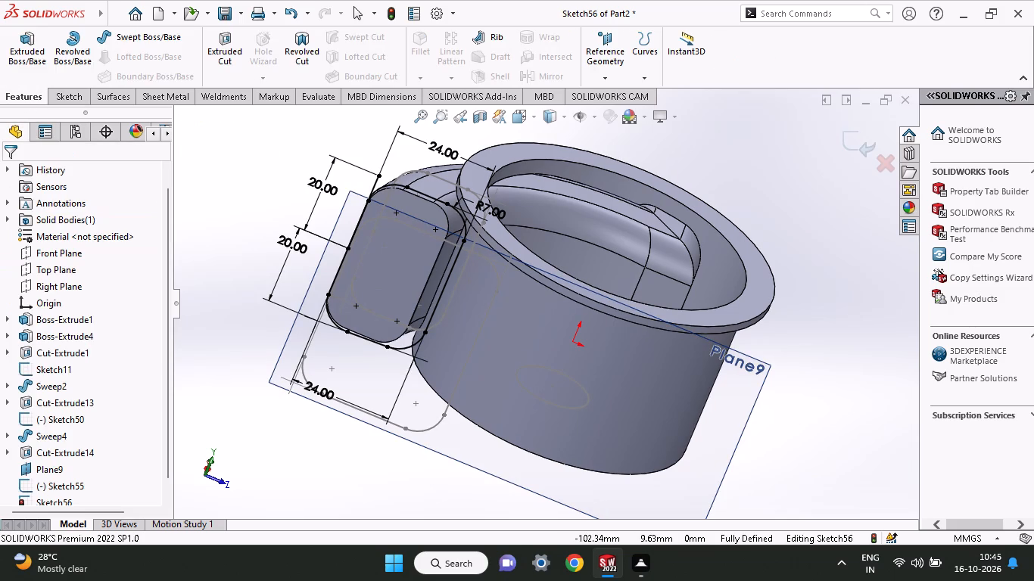
pyautogui.rightClick(211, 154)
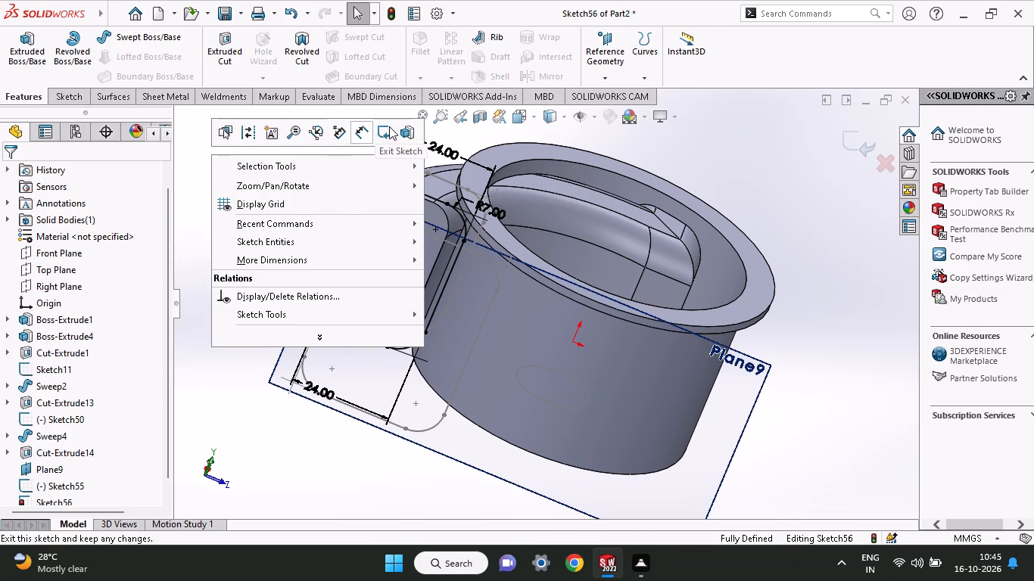
pyautogui.click(389, 126)
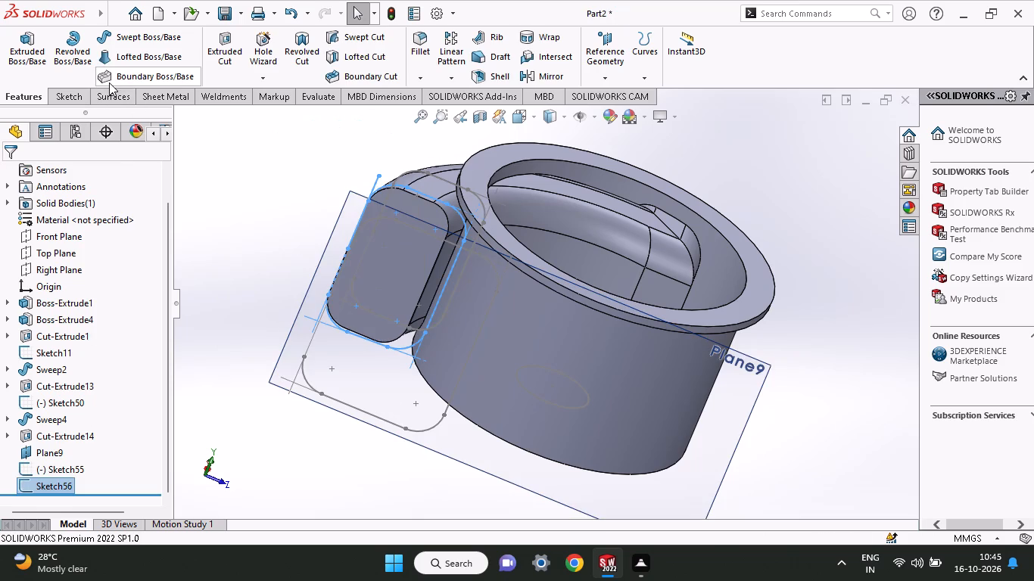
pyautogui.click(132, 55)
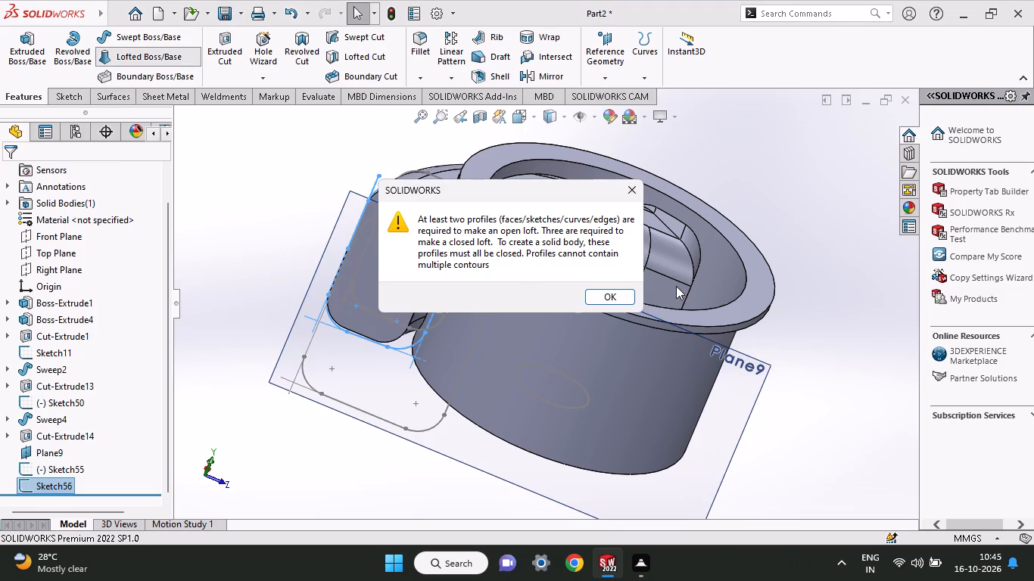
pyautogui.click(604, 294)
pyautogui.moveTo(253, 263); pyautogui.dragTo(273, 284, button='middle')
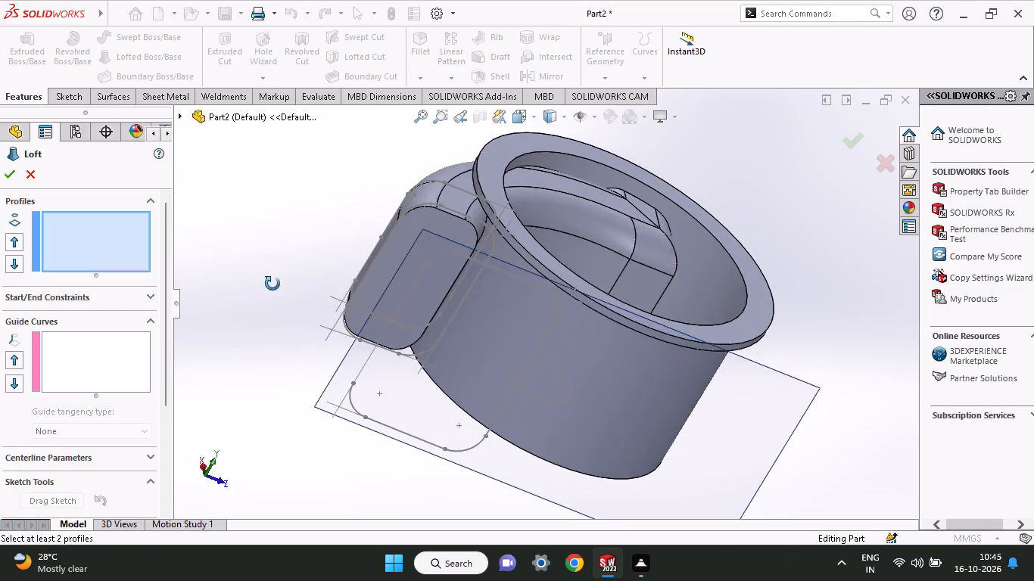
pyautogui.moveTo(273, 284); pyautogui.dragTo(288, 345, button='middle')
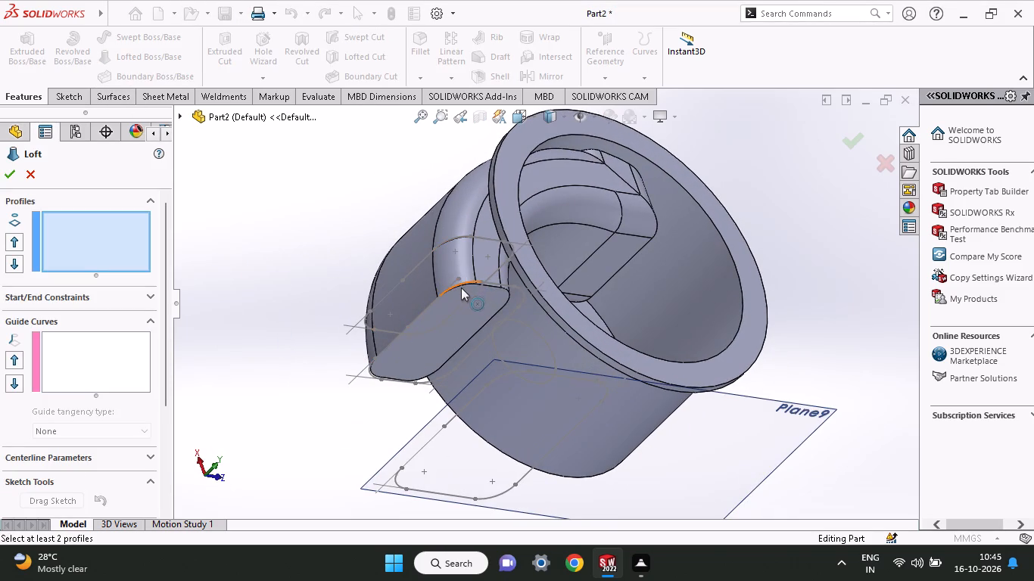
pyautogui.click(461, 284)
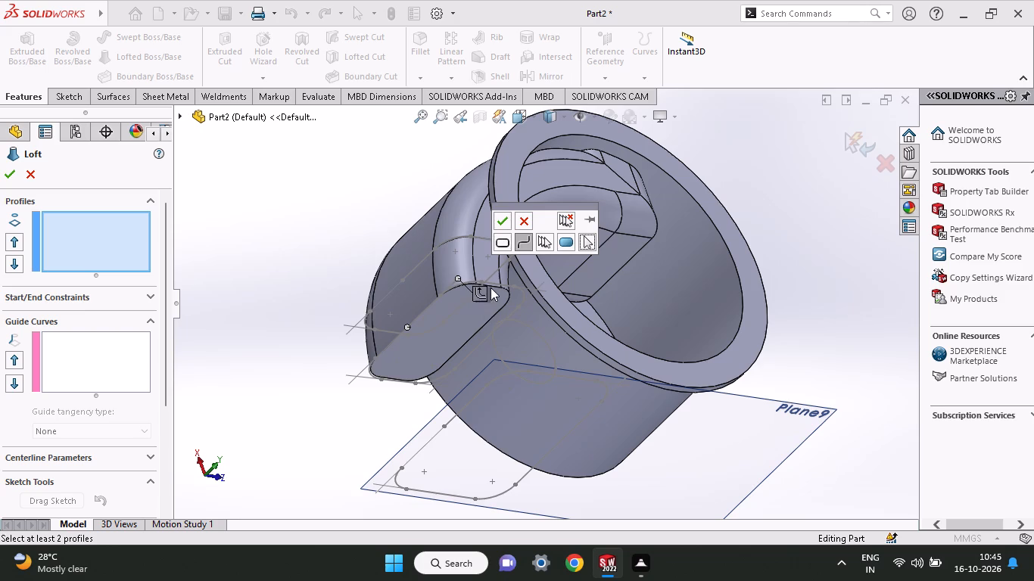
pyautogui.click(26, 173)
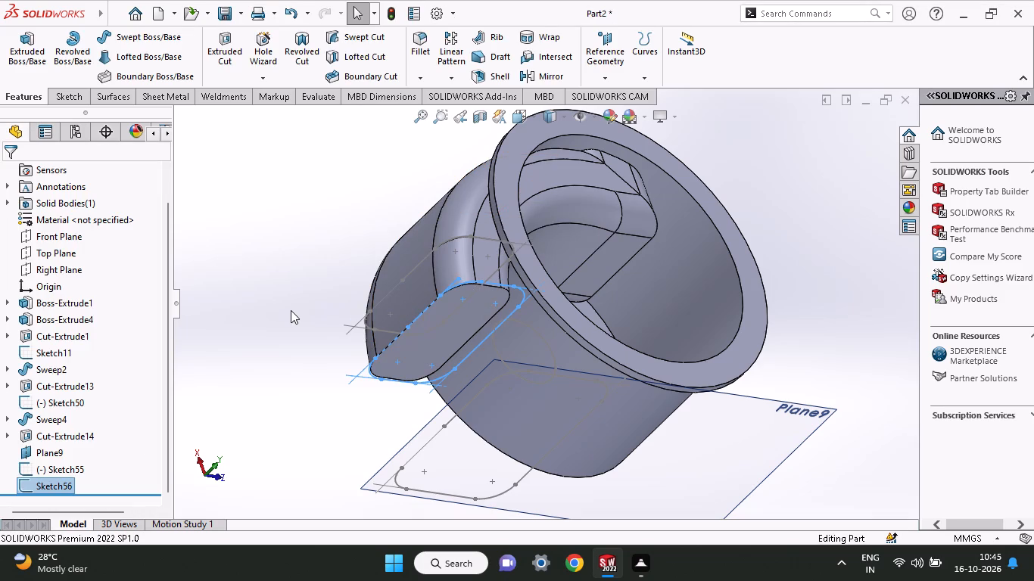
# Reopen the end-face sketch, trim the leftover line stub at the profile's upper outer corner, and exit the sketch.
pyautogui.hotkey('ctrl', 'z')
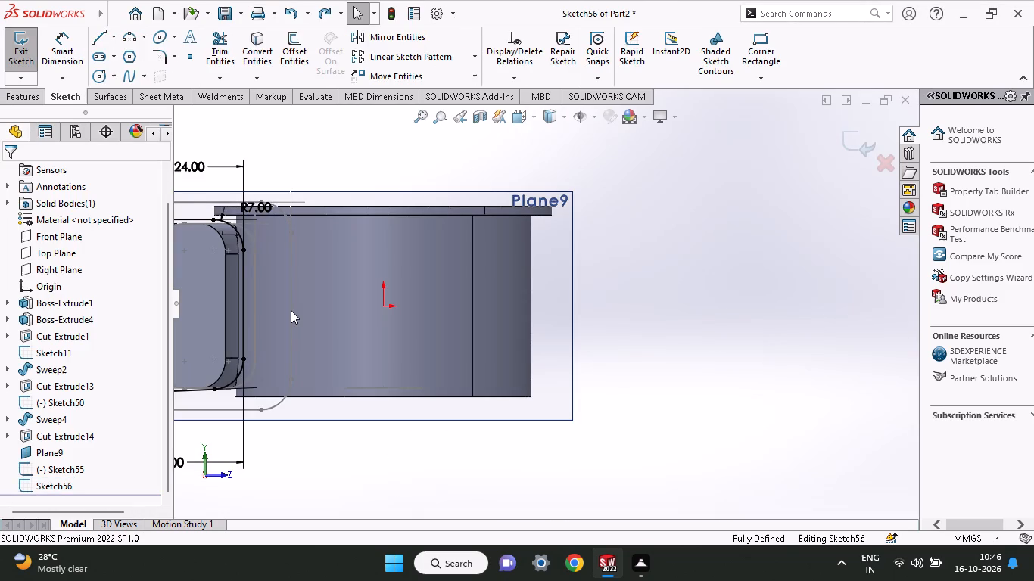
pyautogui.moveTo(291, 310); pyautogui.dragTo(362, 364, button='middle')
pyautogui.moveTo(331, 294); pyautogui.dragTo(313, 288, button='middle')
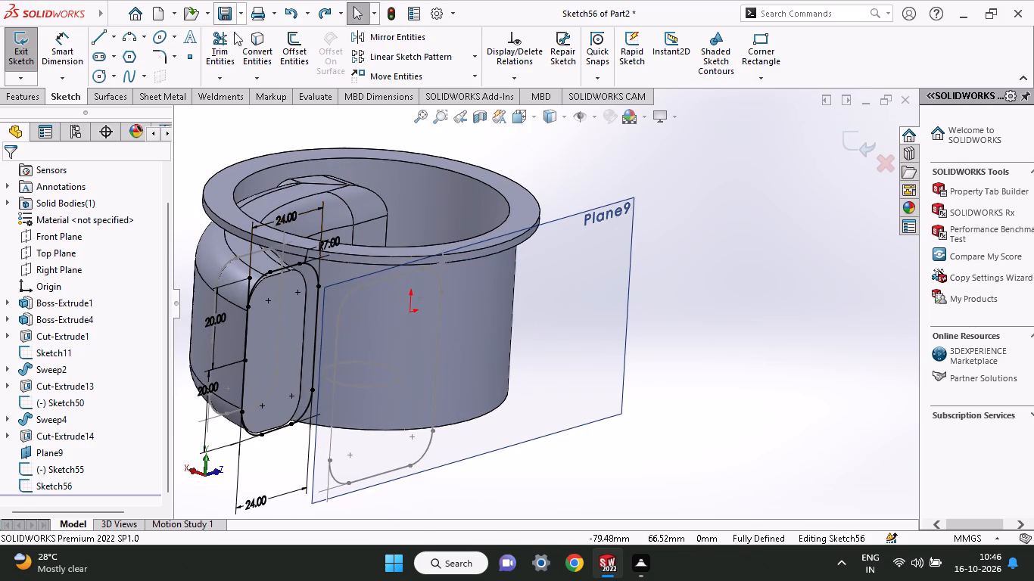
pyautogui.click(228, 38)
pyautogui.moveTo(241, 290); pyautogui.dragTo(242, 290)
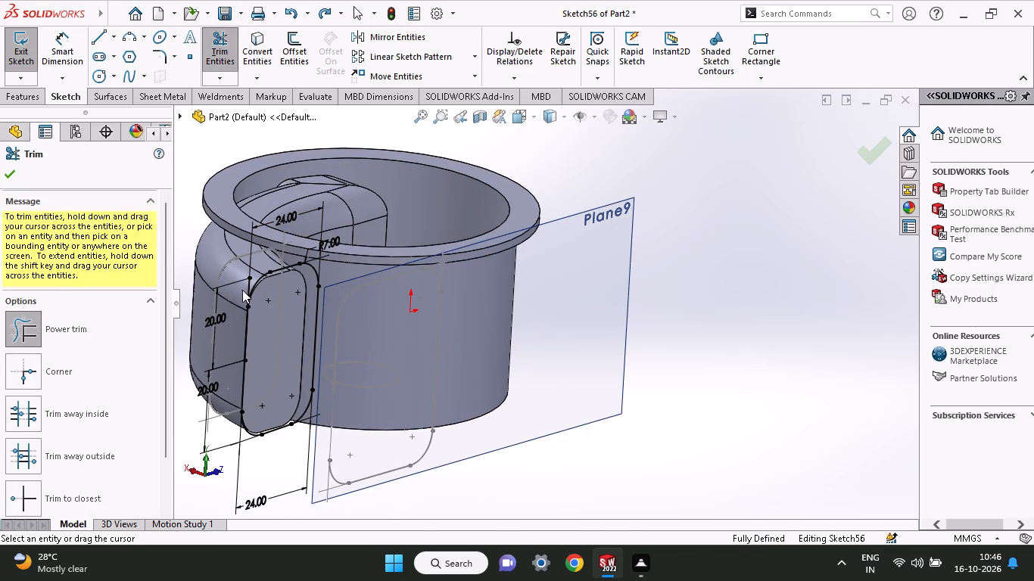
pyautogui.moveTo(242, 290); pyautogui.dragTo(252, 278)
pyautogui.click(7, 166)
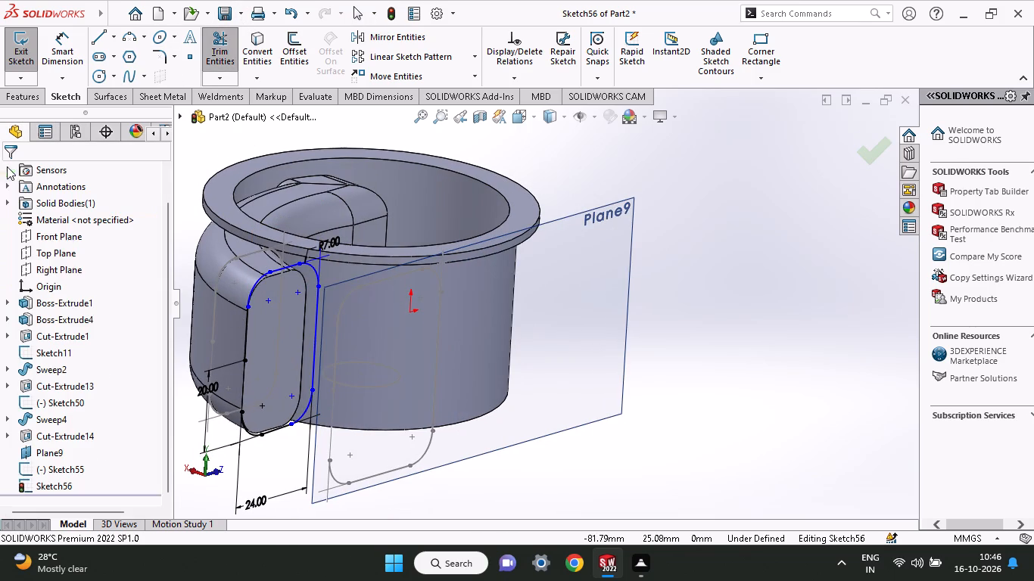
pyautogui.click(18, 93)
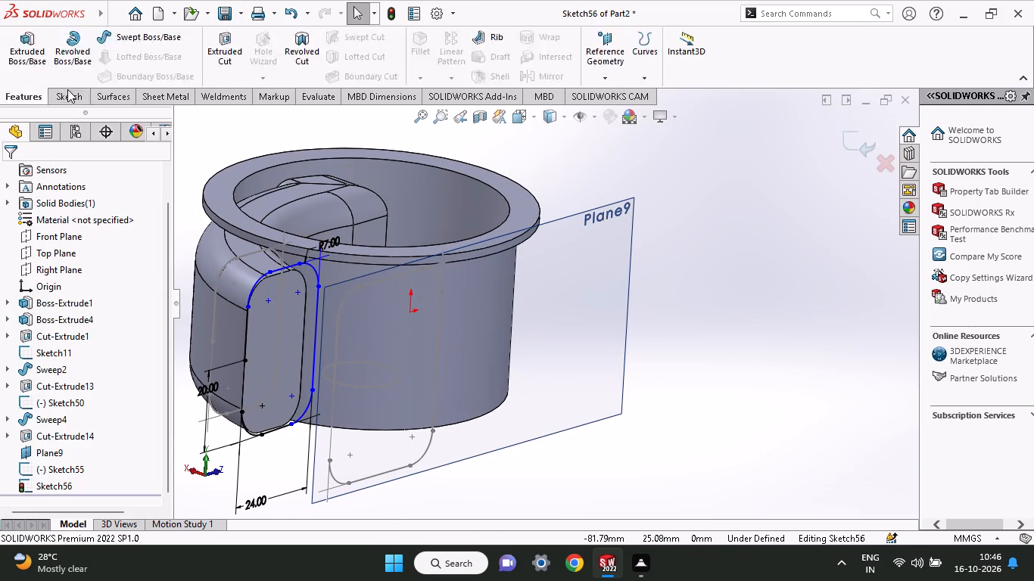
pyautogui.rightClick(254, 123)
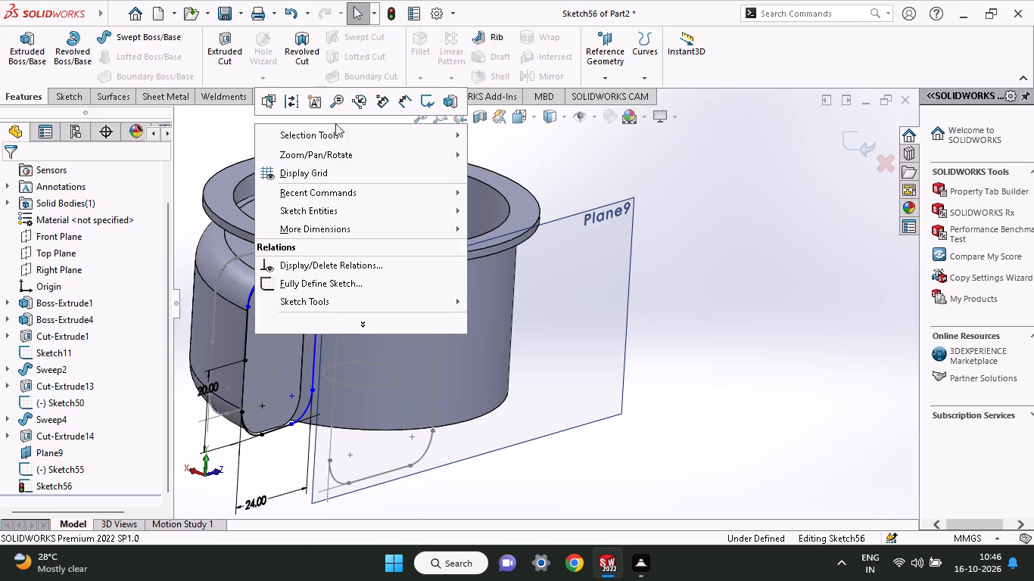
pyautogui.click(431, 95)
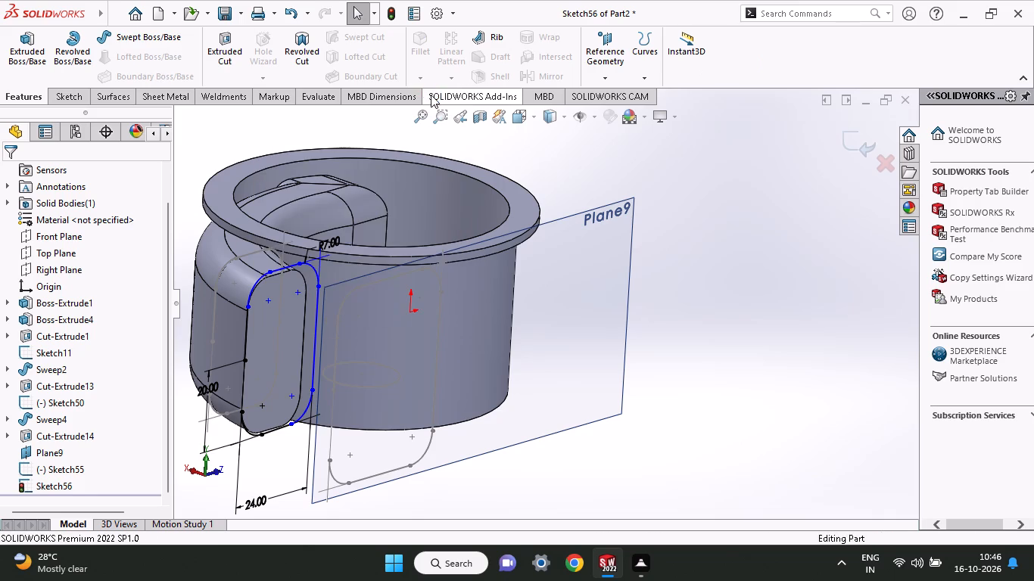
# Loft a solid between the closed rounded profiles on the end face and Plane9, aligning the connector points at their matching upper outer corners.
pyautogui.click(168, 47)
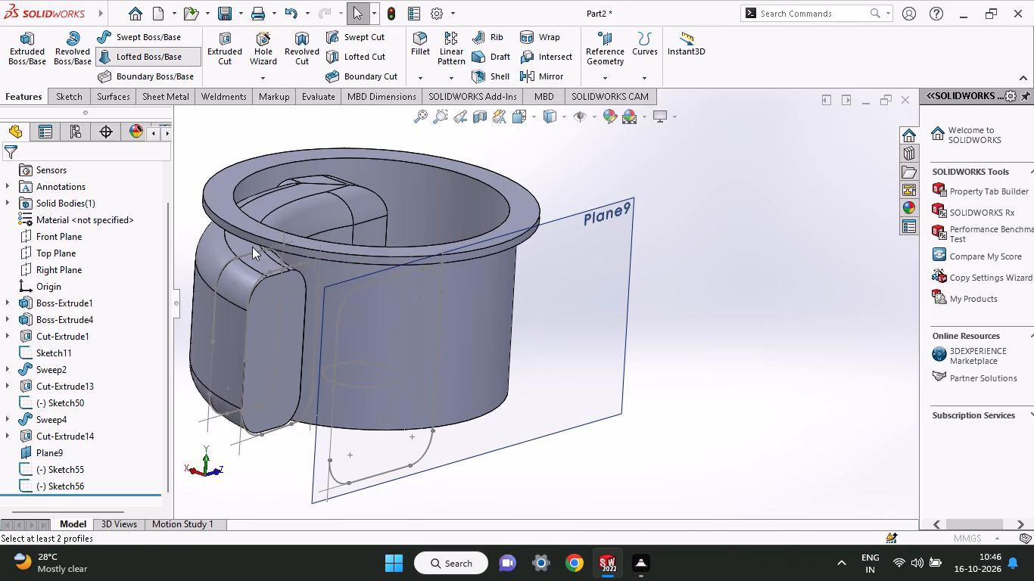
pyautogui.click(252, 286)
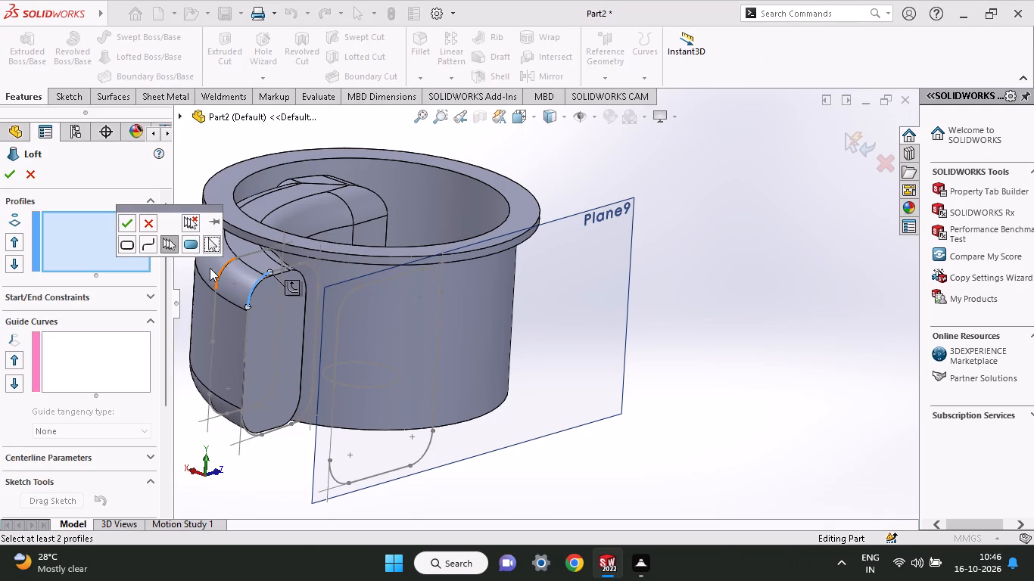
pyautogui.click(119, 243)
pyautogui.click(129, 219)
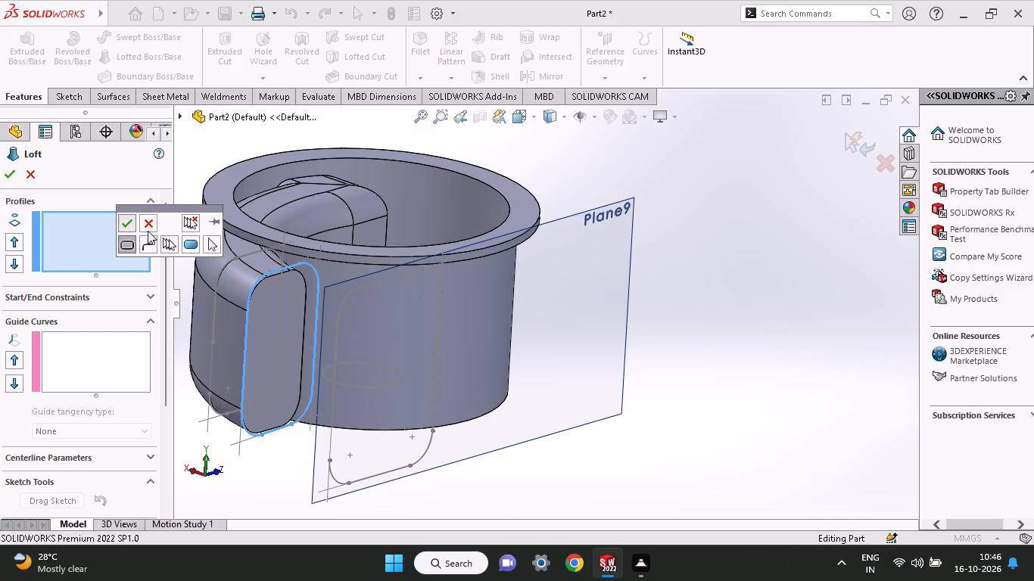
pyautogui.click(344, 297)
pyautogui.click(220, 249)
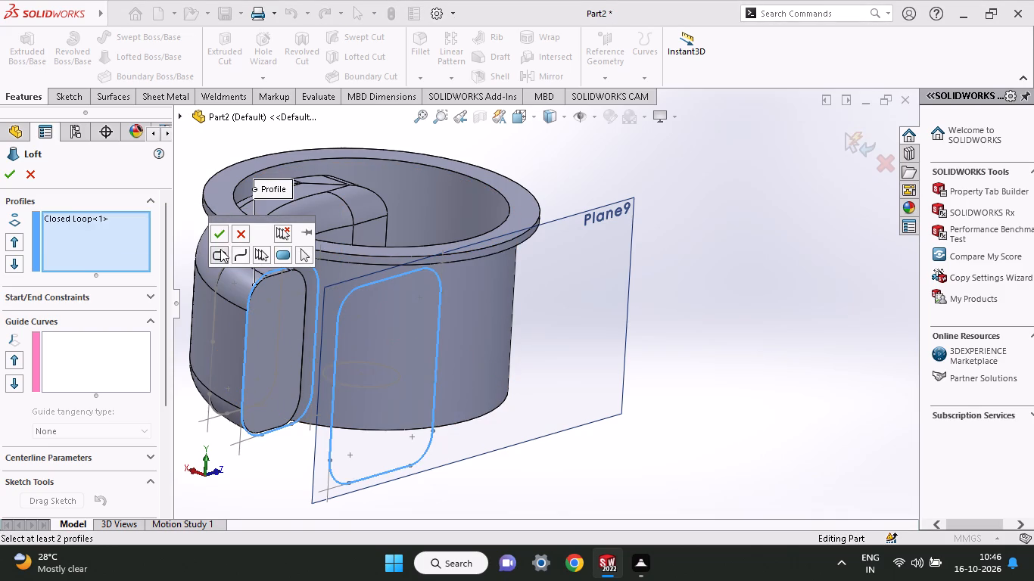
pyautogui.click(220, 238)
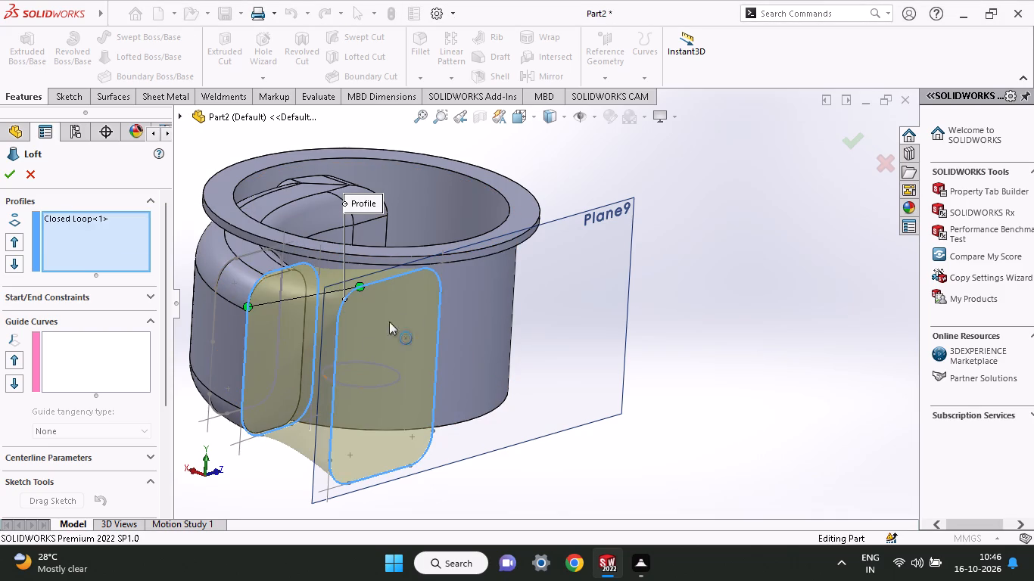
pyautogui.moveTo(357, 285); pyautogui.dragTo(353, 311)
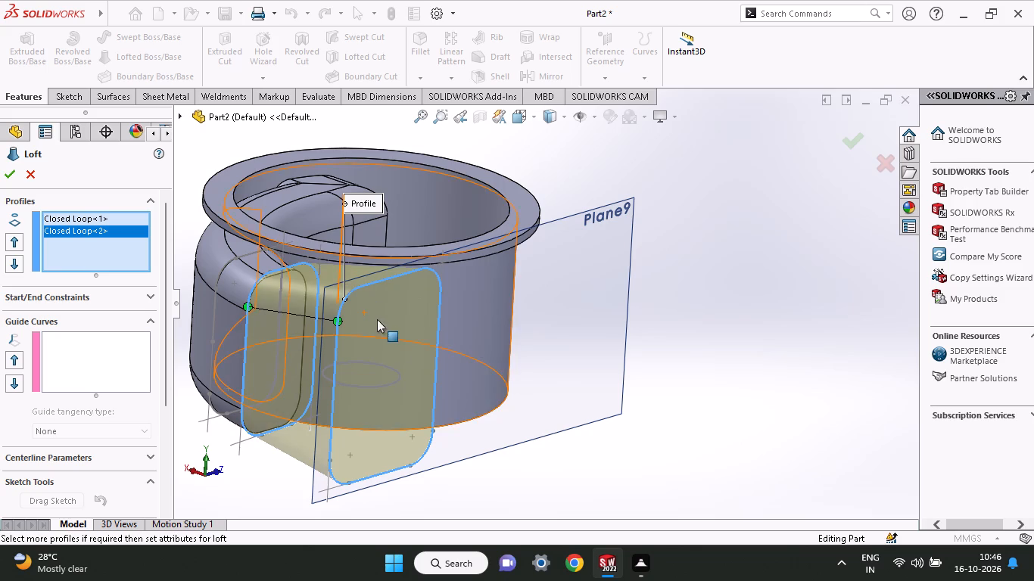
pyautogui.moveTo(397, 359); pyautogui.dragTo(405, 110, button='middle')
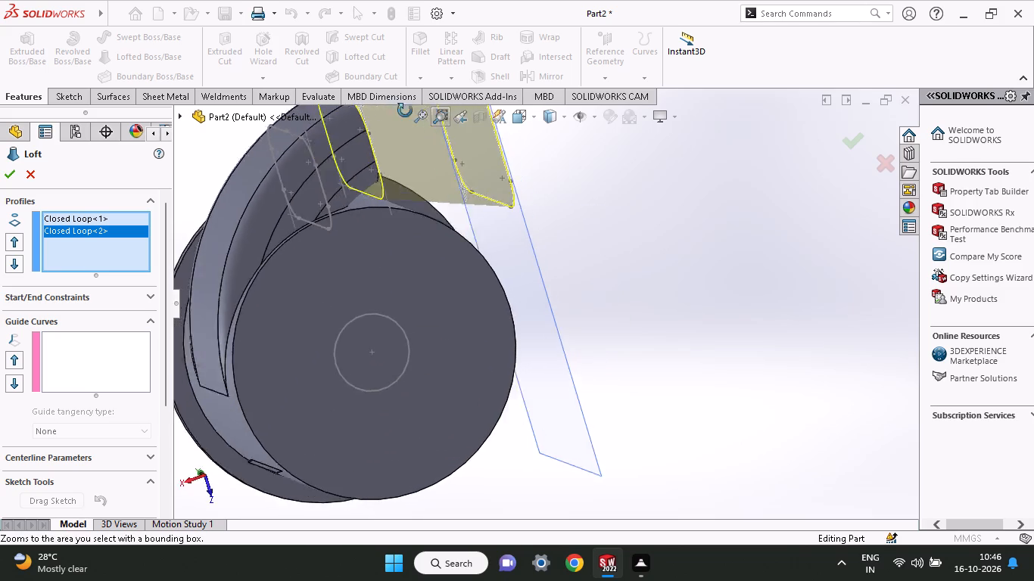
pyautogui.moveTo(405, 110); pyautogui.dragTo(233, 210, button='middle')
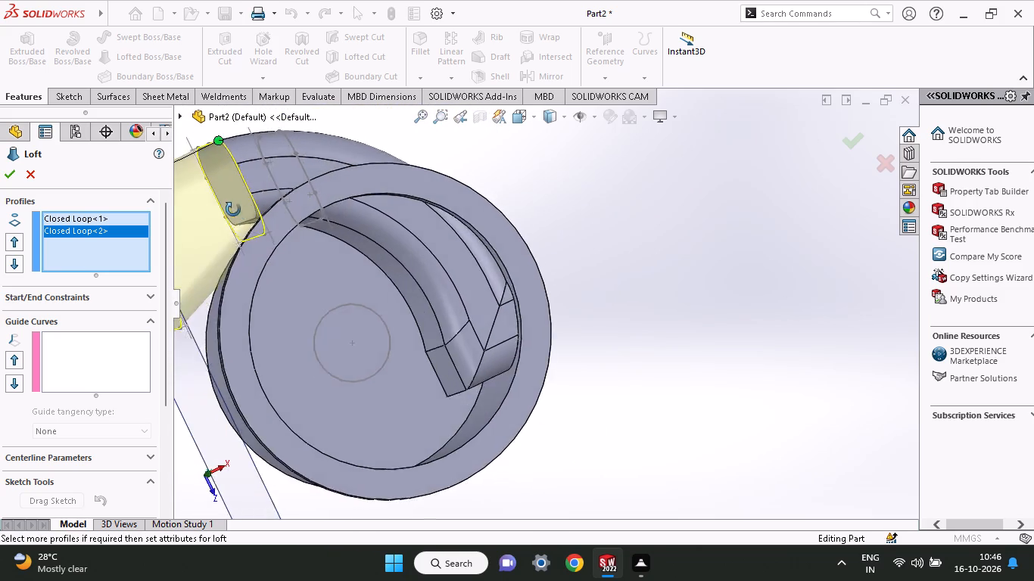
pyautogui.moveTo(233, 210); pyautogui.dragTo(251, 212, button='middle')
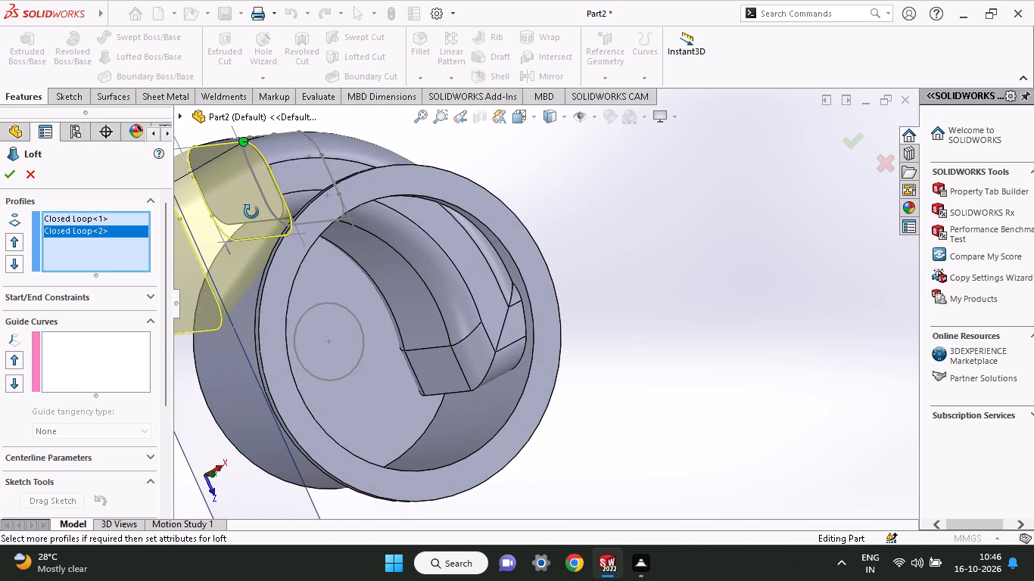
pyautogui.moveTo(251, 212); pyautogui.dragTo(223, 196, button='middle')
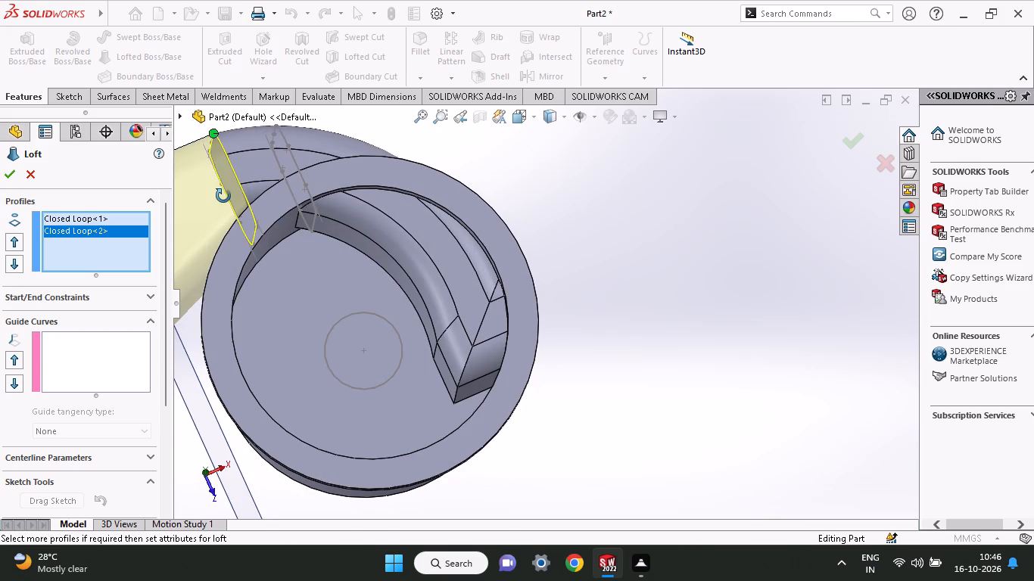
pyautogui.moveTo(223, 196); pyautogui.dragTo(229, 251, button='middle')
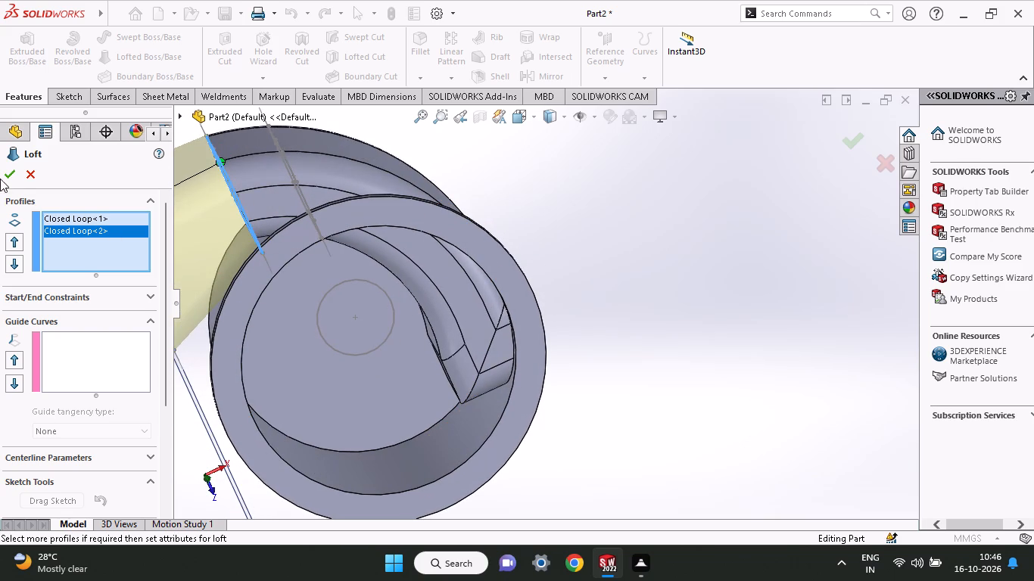
pyautogui.click(6, 169)
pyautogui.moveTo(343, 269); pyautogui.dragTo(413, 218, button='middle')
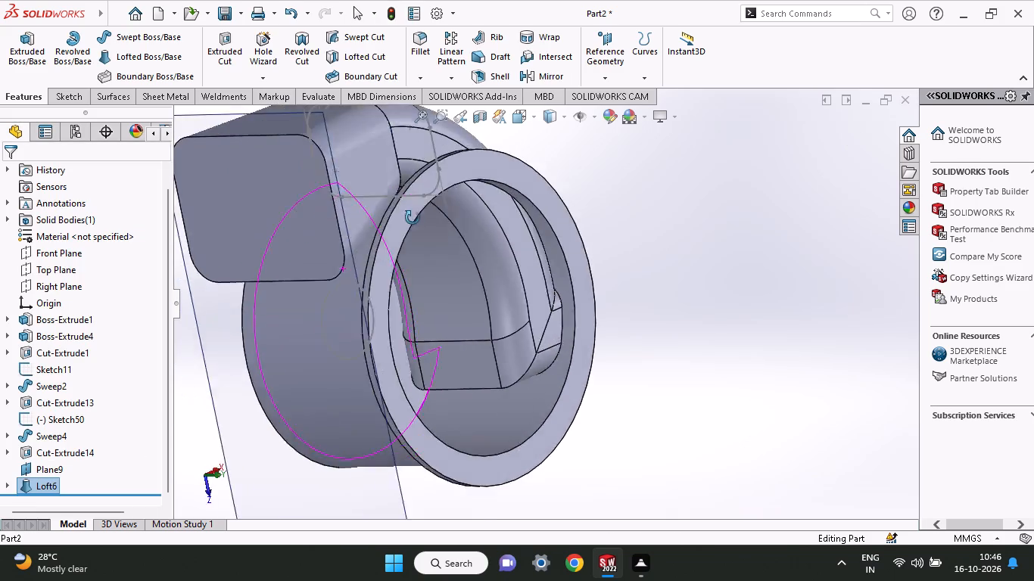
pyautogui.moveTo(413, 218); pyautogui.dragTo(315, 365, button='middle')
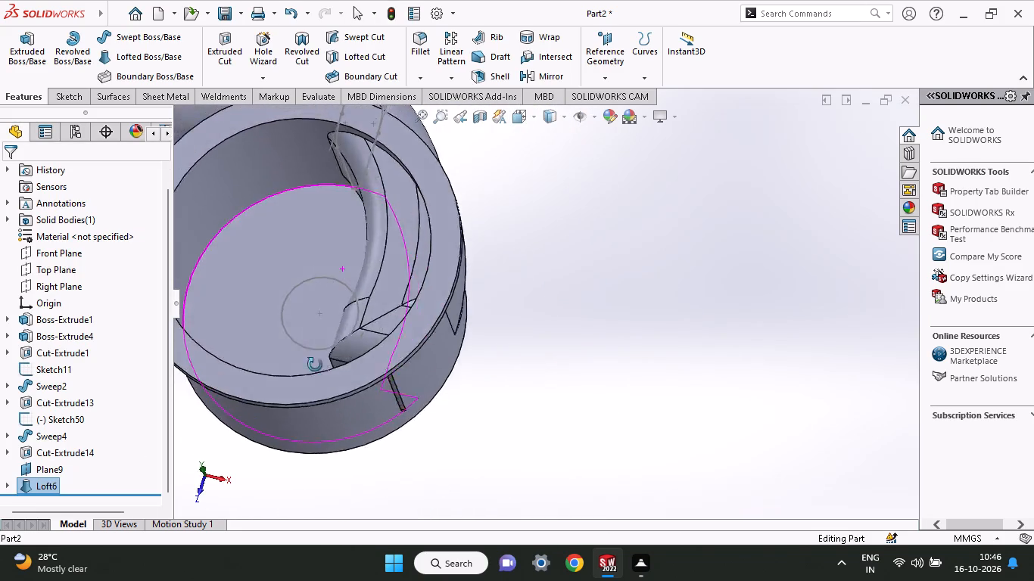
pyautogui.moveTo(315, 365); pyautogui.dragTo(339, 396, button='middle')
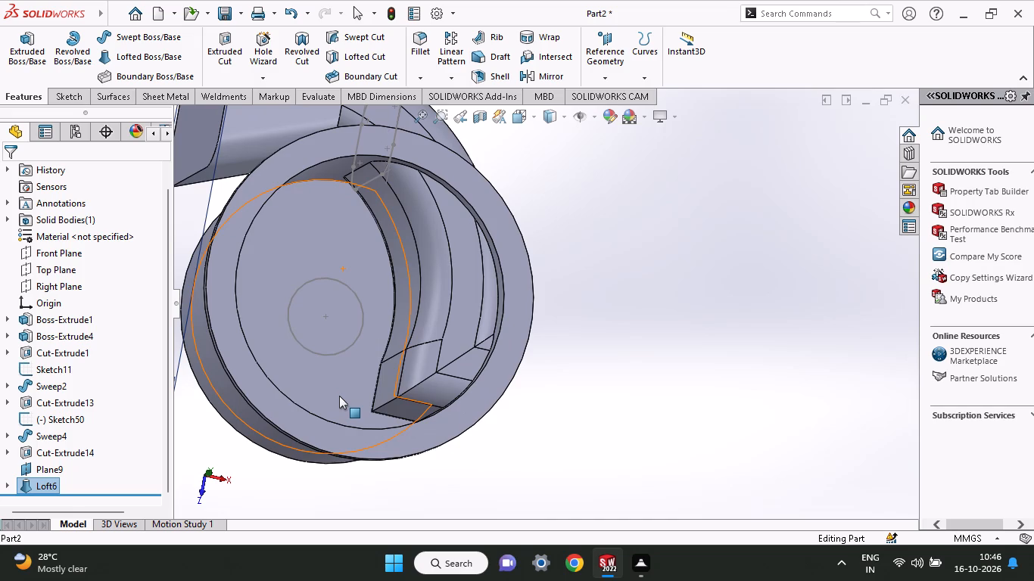